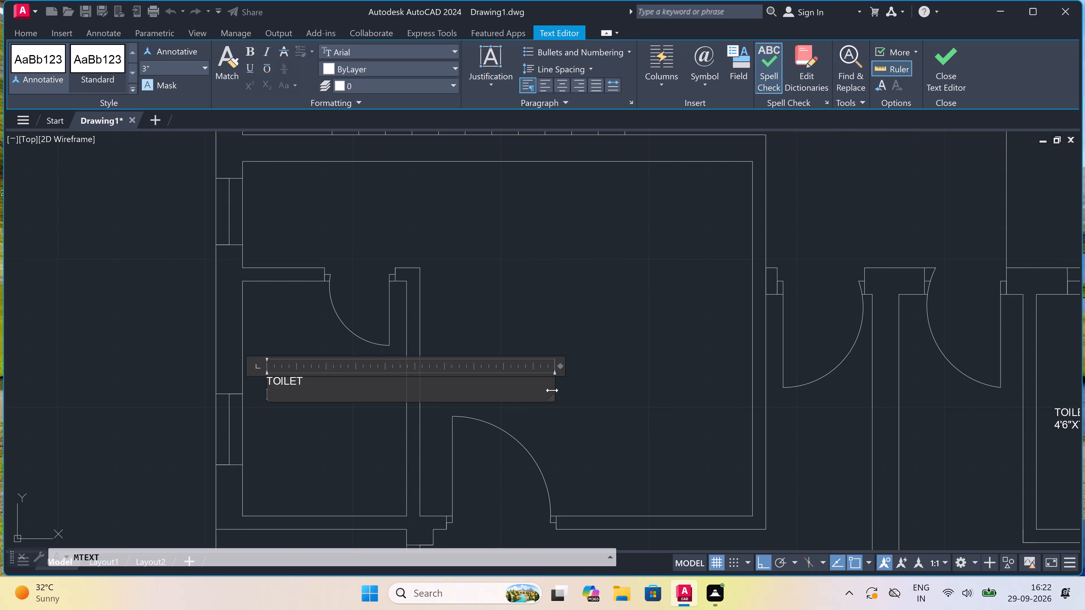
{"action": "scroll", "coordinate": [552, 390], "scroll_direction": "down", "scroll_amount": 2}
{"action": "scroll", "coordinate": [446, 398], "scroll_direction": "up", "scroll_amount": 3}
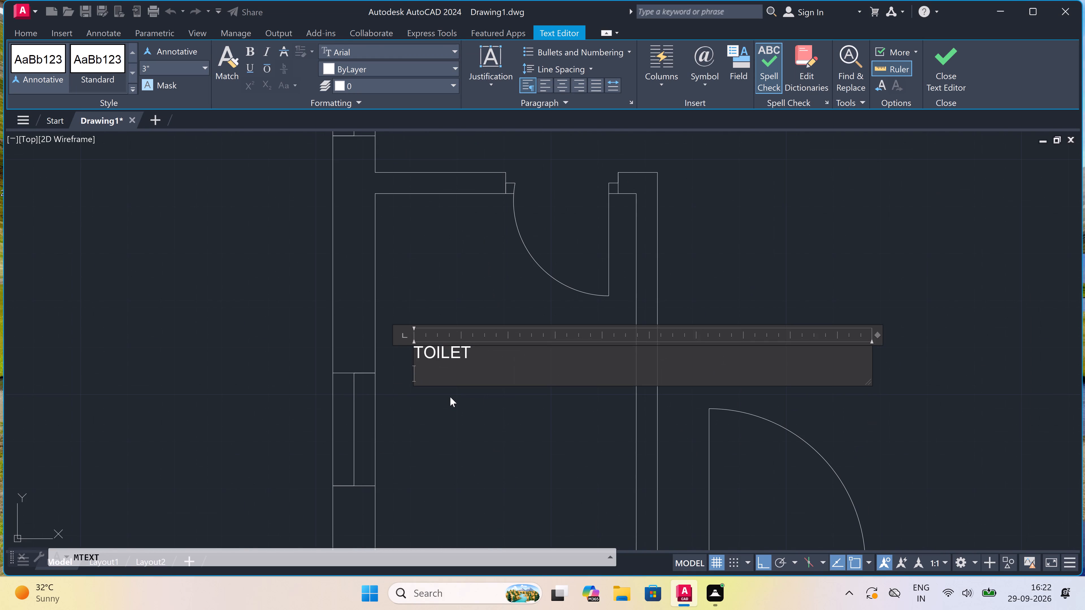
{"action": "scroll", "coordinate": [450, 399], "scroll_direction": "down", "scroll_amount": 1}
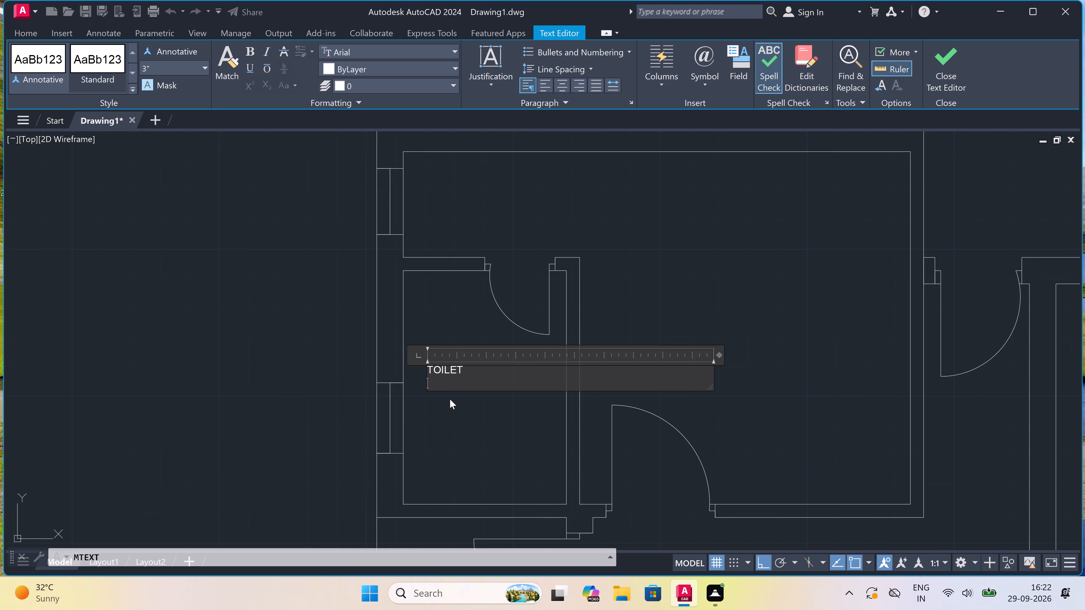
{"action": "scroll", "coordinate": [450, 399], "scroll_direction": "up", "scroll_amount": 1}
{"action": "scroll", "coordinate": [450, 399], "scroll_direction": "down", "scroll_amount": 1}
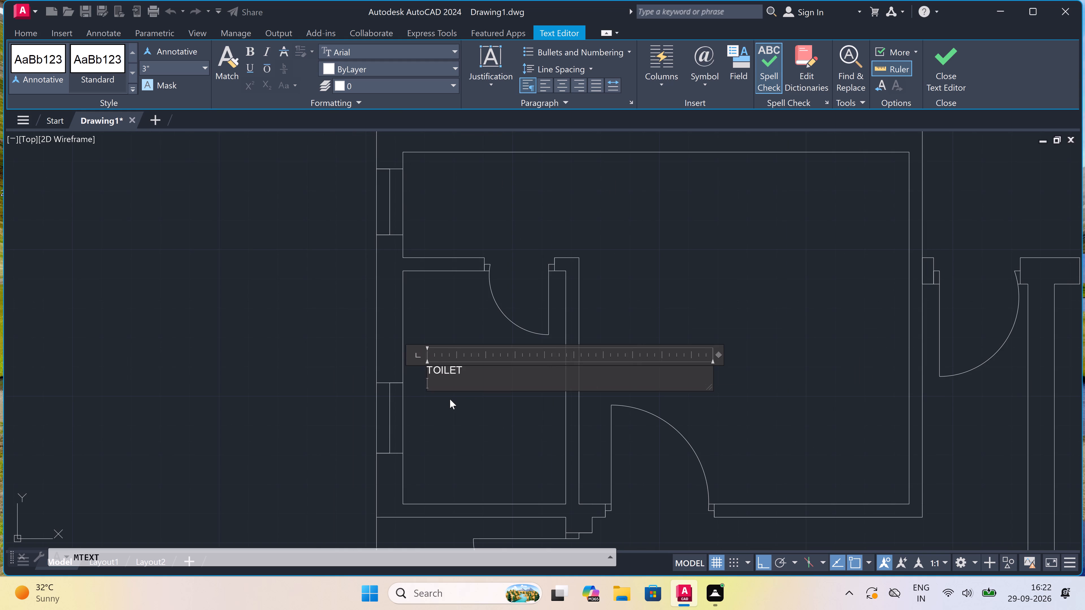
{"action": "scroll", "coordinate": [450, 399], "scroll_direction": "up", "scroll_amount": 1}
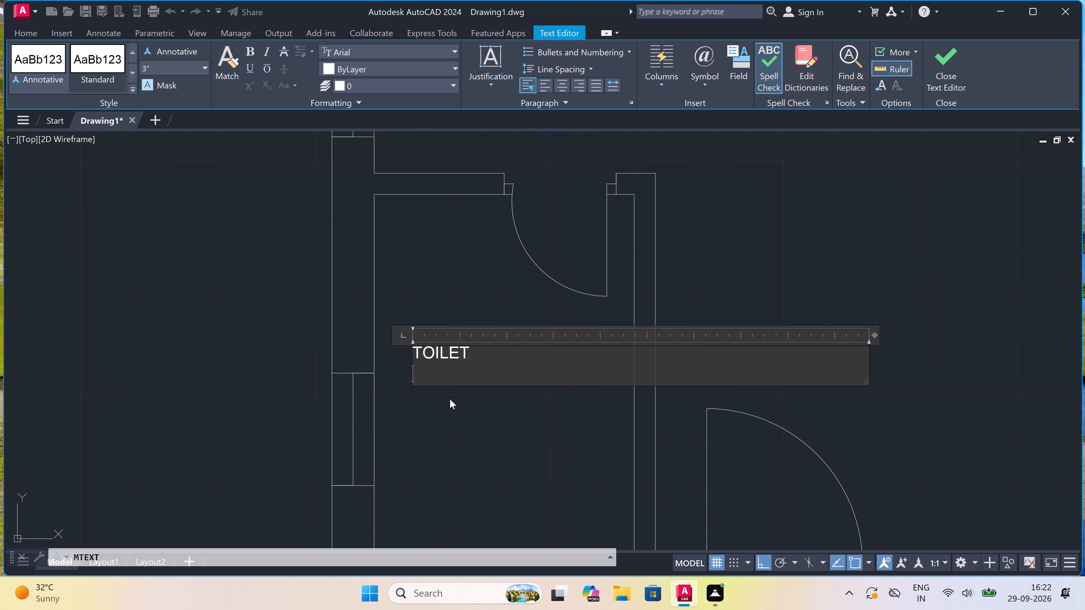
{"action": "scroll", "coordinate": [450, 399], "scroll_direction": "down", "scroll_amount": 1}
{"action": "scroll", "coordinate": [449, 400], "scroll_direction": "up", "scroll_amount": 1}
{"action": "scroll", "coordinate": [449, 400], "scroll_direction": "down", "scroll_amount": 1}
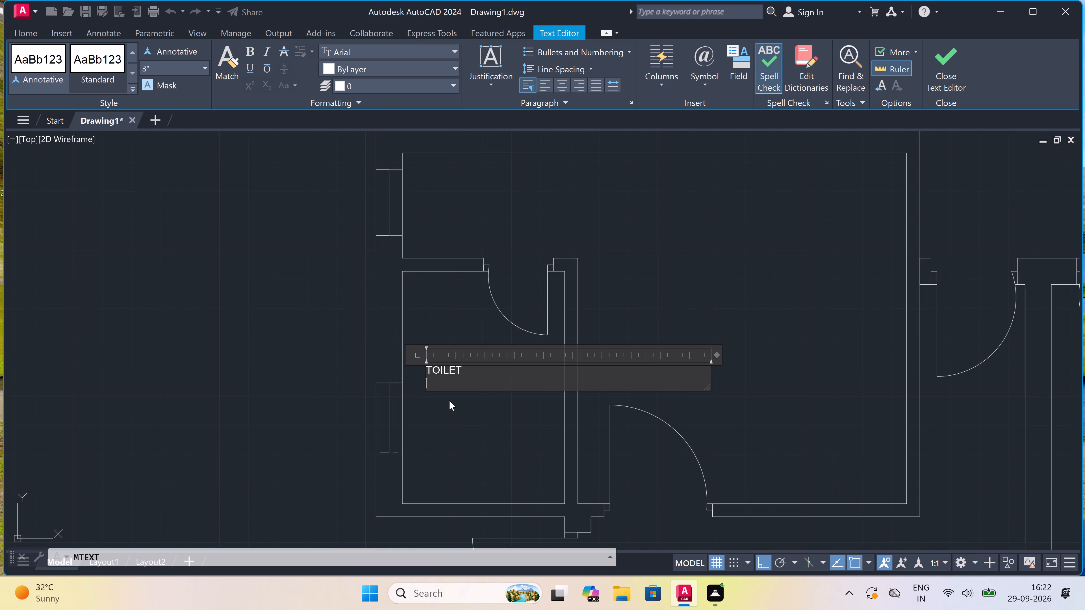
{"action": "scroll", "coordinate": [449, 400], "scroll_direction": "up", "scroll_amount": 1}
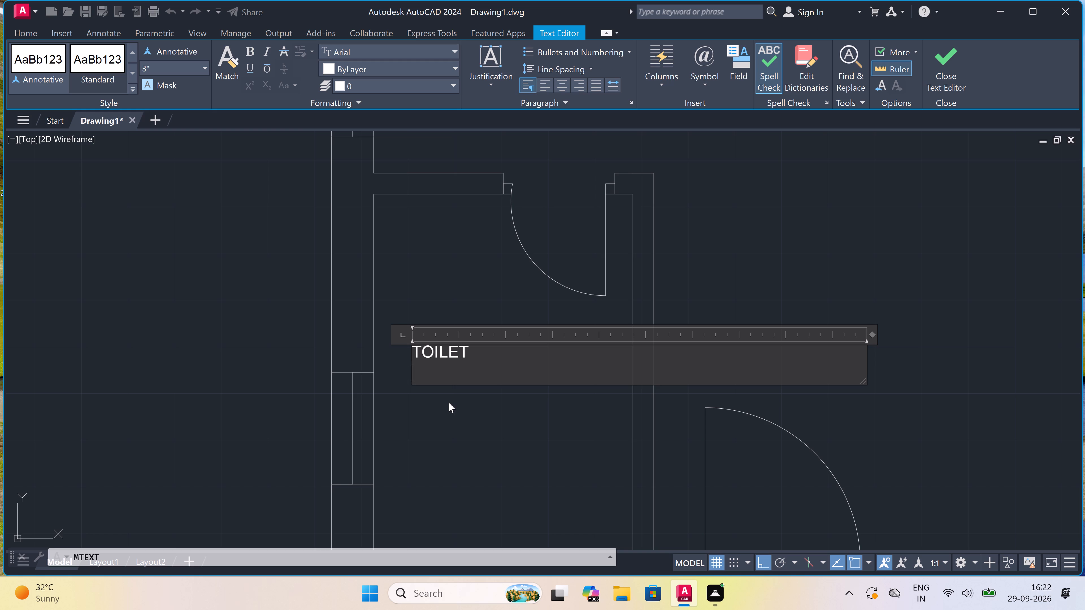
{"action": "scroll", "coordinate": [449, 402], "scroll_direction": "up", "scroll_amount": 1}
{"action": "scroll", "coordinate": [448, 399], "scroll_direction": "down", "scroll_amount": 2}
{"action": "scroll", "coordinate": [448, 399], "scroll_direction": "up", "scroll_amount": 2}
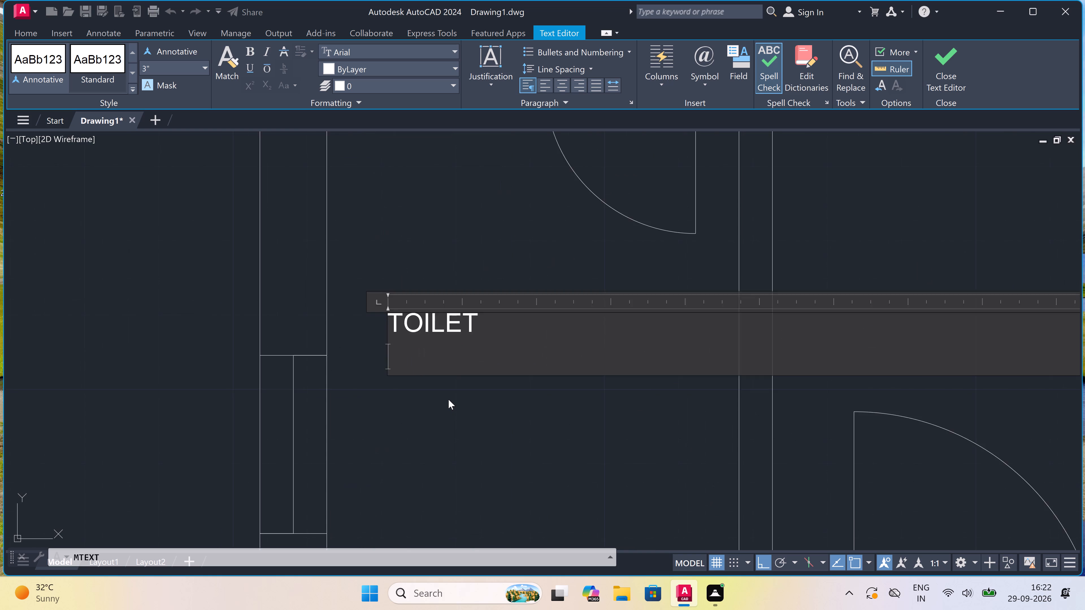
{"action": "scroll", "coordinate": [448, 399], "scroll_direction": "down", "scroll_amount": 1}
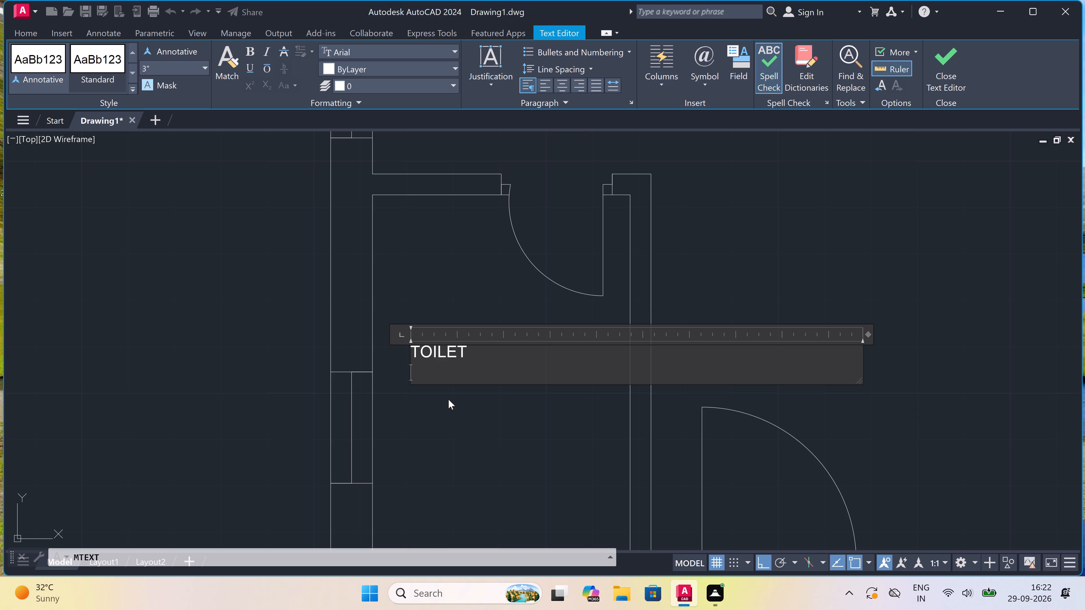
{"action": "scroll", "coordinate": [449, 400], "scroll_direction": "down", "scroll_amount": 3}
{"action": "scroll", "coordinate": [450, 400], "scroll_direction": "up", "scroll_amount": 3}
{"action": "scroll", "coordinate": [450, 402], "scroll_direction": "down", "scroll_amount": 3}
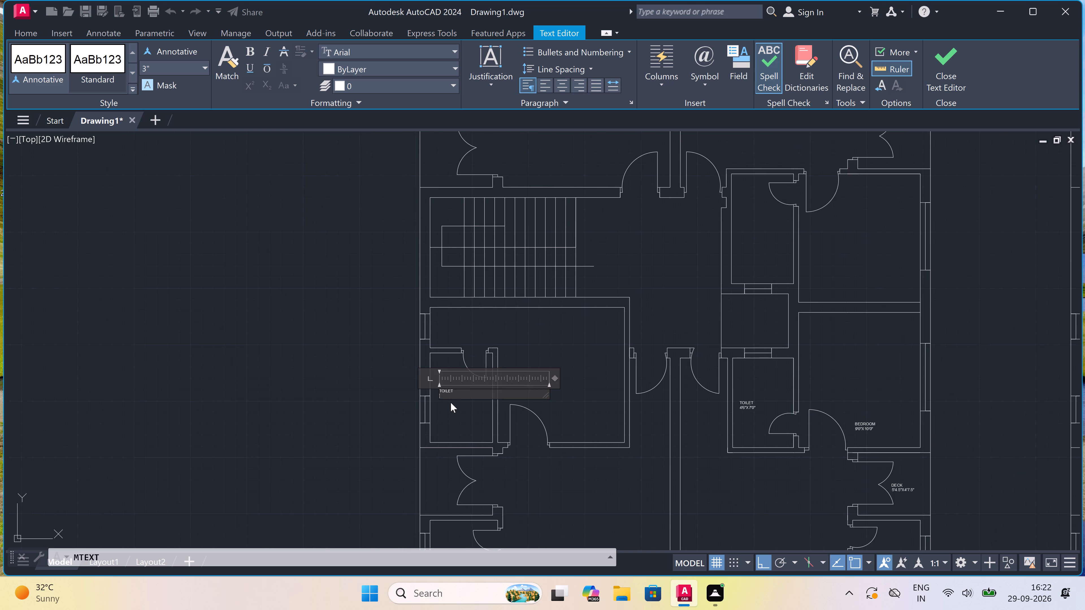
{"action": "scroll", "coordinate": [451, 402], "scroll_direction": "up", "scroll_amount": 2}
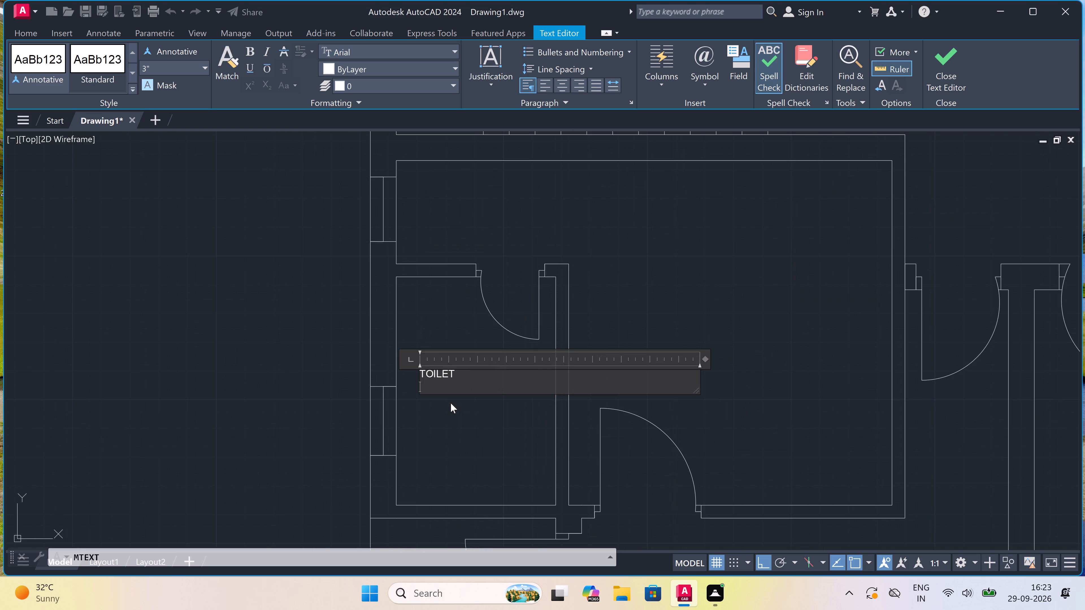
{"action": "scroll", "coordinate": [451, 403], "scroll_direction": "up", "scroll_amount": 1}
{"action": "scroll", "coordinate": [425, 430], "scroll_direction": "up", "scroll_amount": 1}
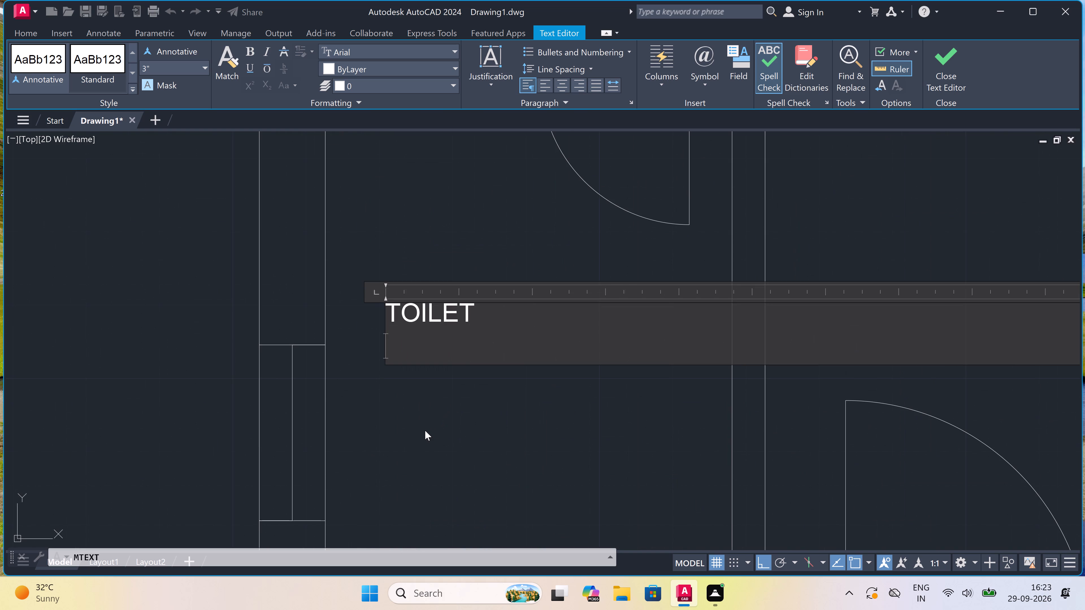
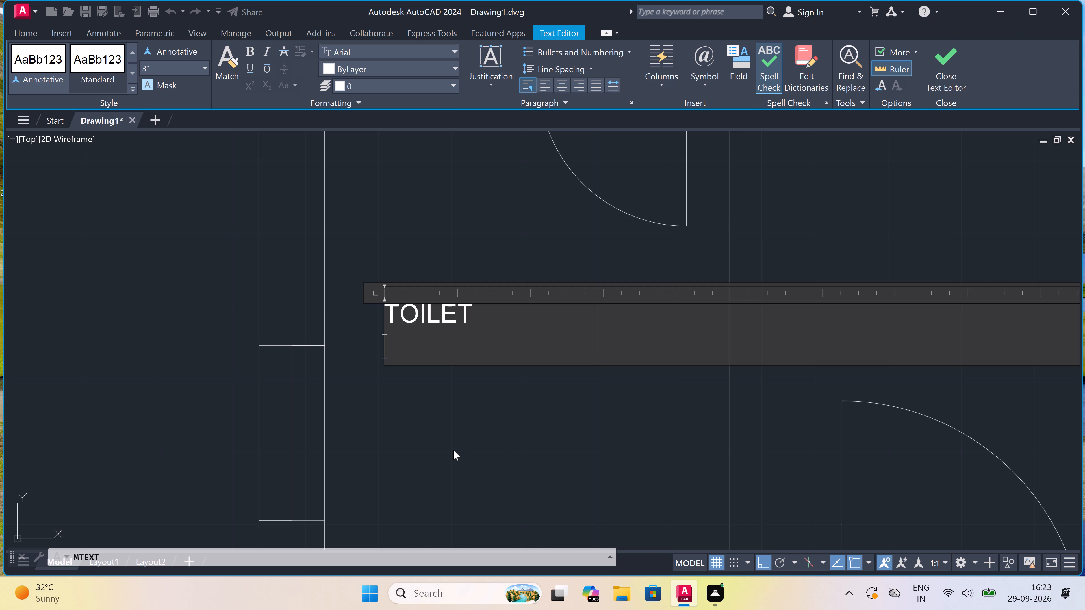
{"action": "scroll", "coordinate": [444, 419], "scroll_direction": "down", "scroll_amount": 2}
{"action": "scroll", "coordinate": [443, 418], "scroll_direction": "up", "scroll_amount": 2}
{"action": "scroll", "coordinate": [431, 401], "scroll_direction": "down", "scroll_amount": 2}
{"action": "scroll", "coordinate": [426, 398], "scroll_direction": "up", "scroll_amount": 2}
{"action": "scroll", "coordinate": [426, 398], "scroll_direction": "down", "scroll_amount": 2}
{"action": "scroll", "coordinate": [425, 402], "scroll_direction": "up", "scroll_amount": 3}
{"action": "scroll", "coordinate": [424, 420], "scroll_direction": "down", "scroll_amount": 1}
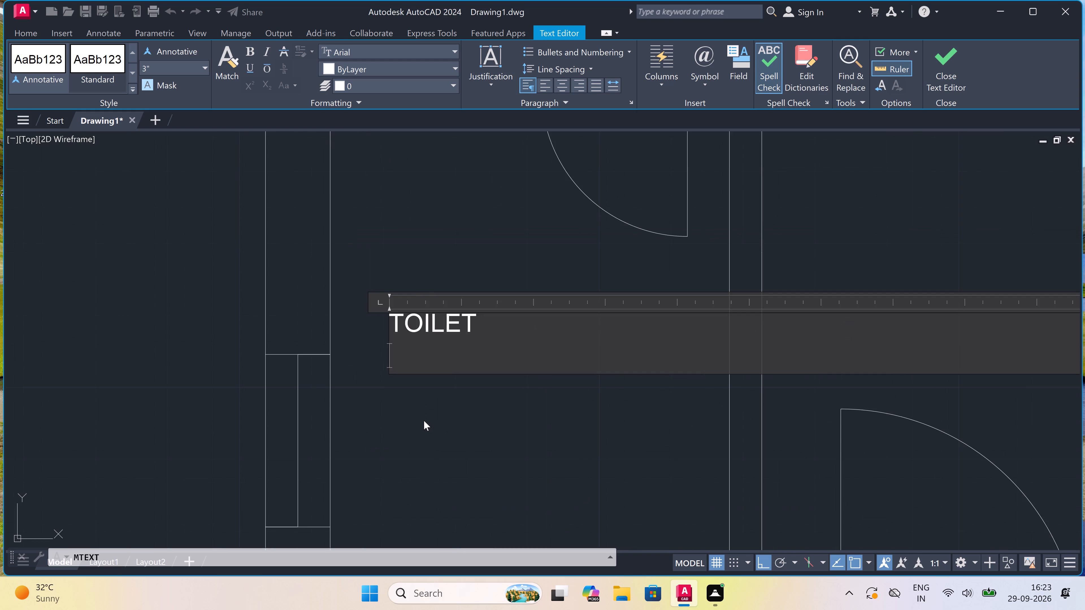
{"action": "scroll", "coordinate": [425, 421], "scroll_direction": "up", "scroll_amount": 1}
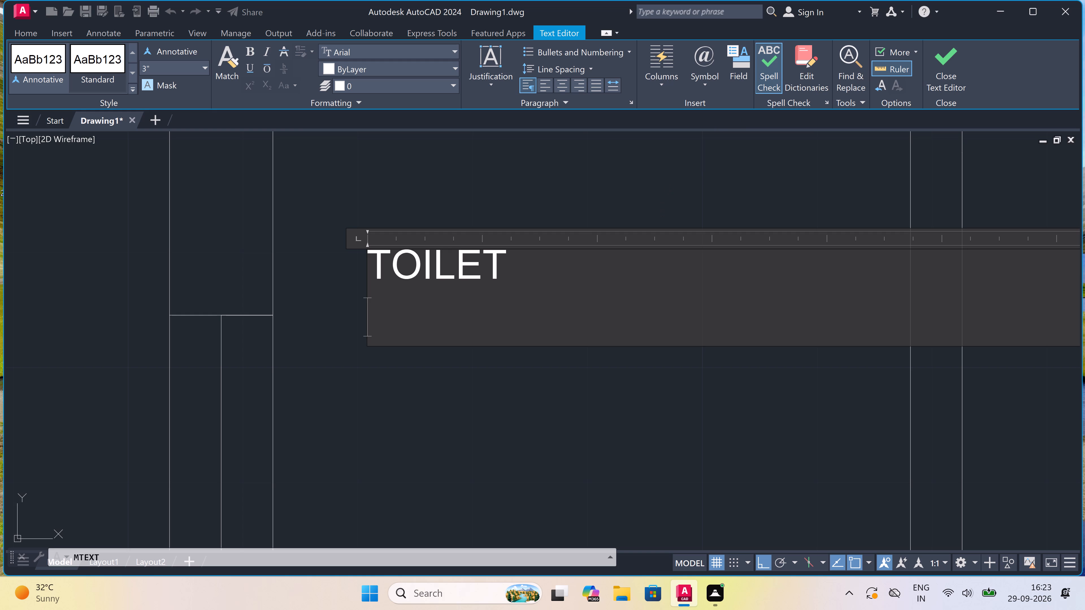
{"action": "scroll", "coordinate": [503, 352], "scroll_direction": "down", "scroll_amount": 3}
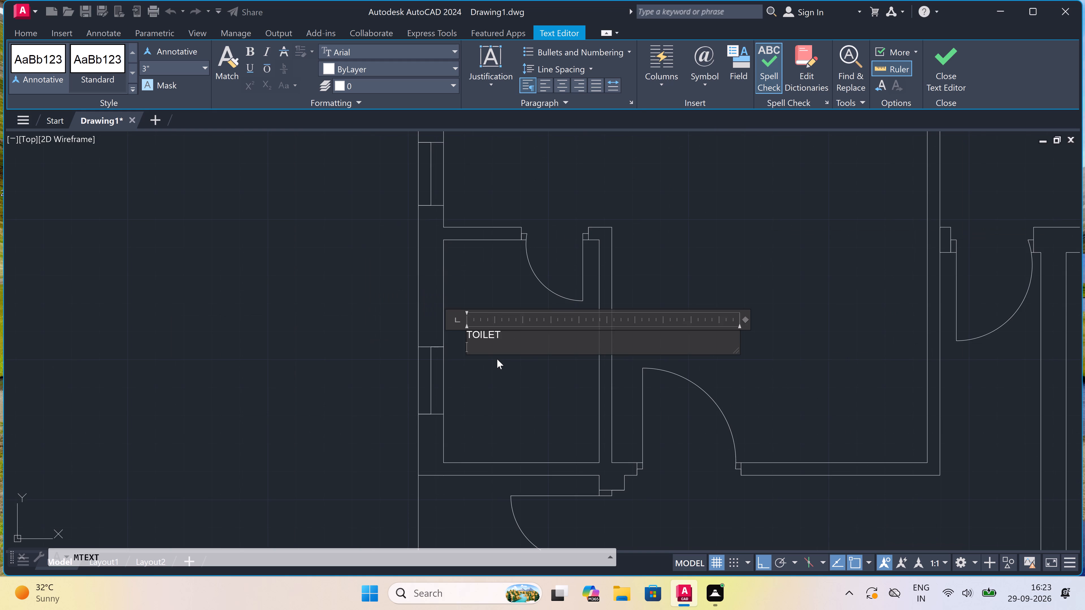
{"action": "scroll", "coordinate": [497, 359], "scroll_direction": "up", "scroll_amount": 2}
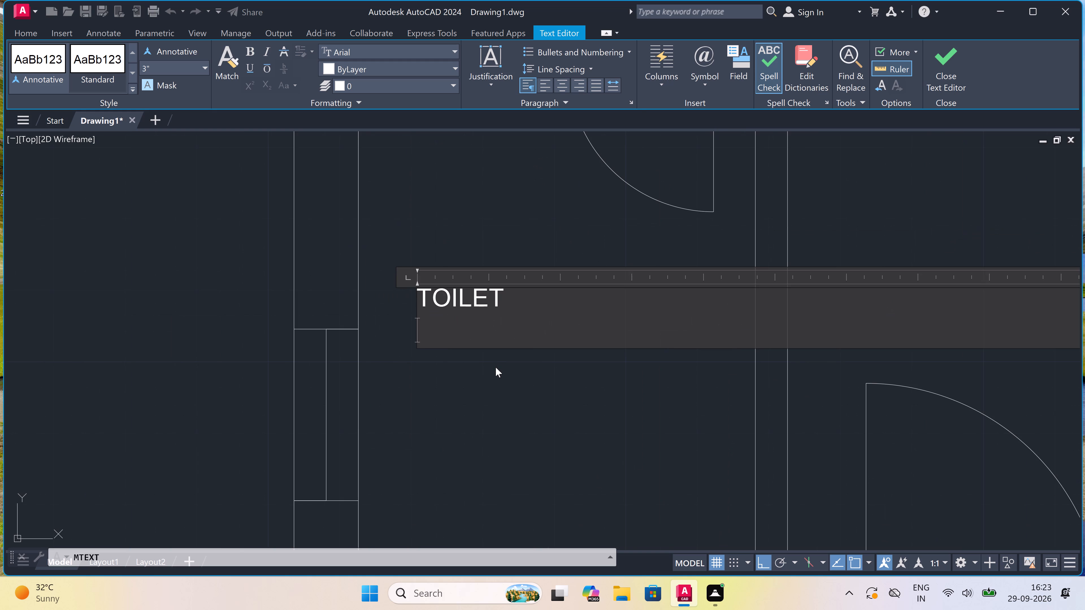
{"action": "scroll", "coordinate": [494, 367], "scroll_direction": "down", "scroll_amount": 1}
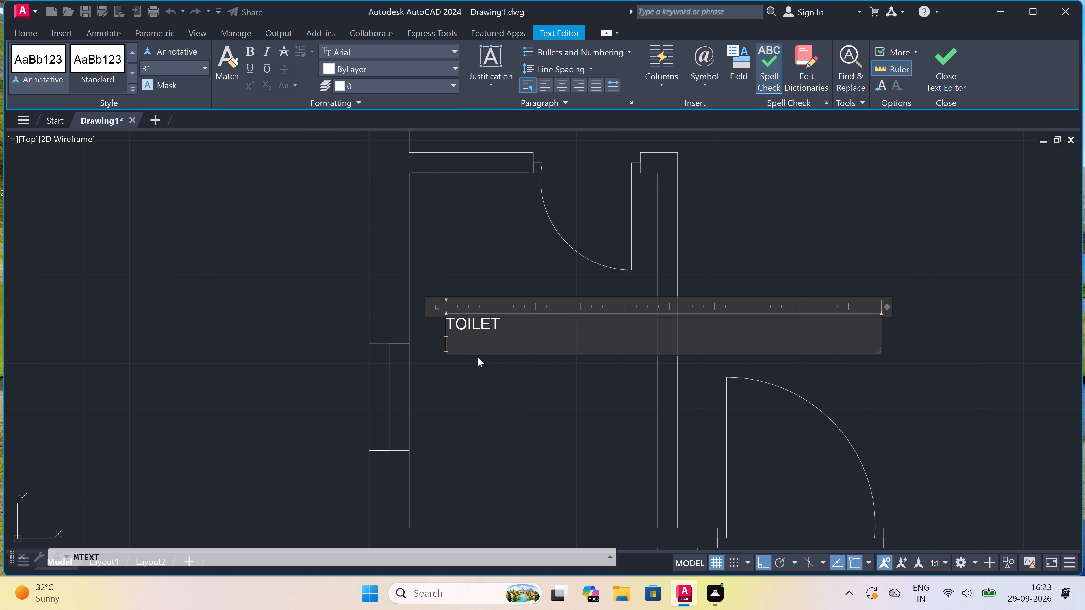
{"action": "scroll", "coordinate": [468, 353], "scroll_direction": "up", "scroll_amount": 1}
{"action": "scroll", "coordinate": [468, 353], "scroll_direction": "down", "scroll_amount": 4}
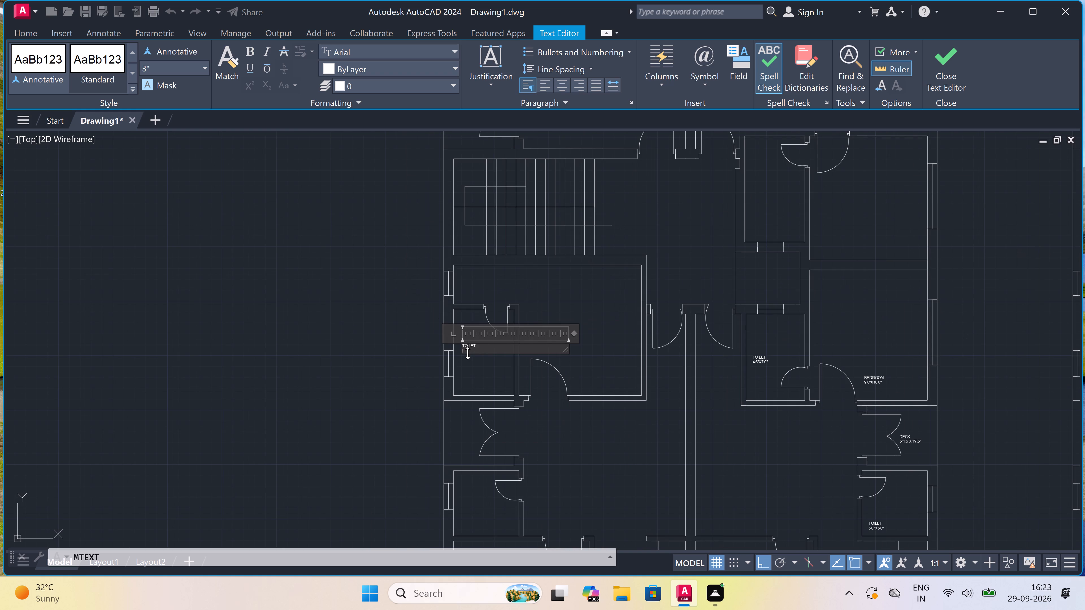
Complete the TOILET label of the small room below the staircase with the dimensions 5'0"X6'7.5" on its second line.
{"action": "scroll", "coordinate": [468, 353], "scroll_direction": "up", "scroll_amount": 3}
{"action": "type", "text": "5'"}
{"action": "key", "text": "0"}
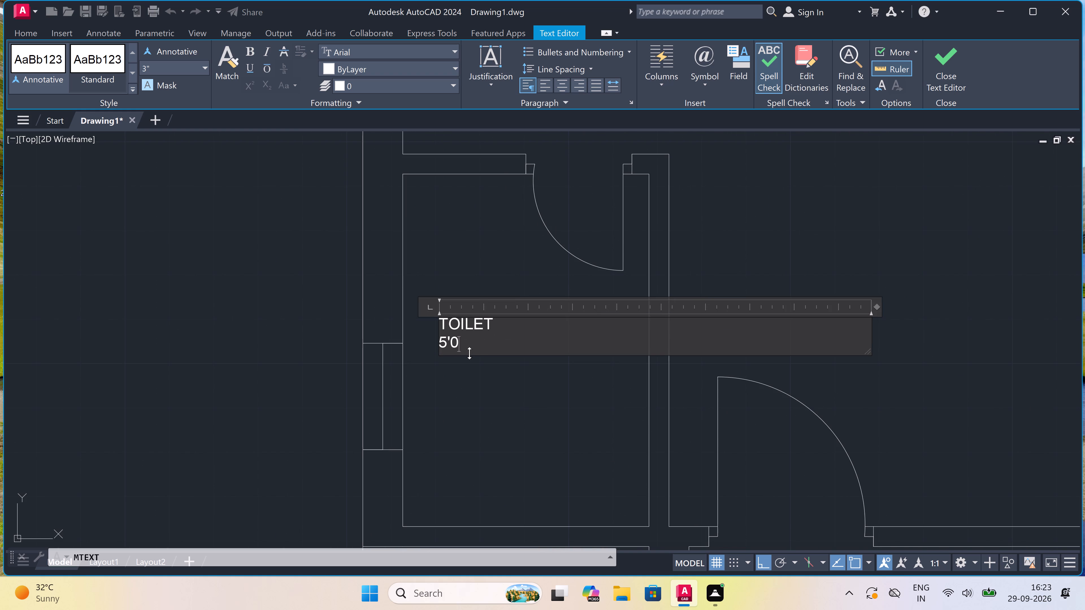
{"action": "key", "text": "shift+quotedbl"}
{"action": "key", "text": "x"}
{"action": "key", "text": "6"}
{"action": "type", "text": "'7.5"}
{"action": "key", "text": "shift+quotedbl"}
{"action": "left_click", "coordinate": [475, 360]}
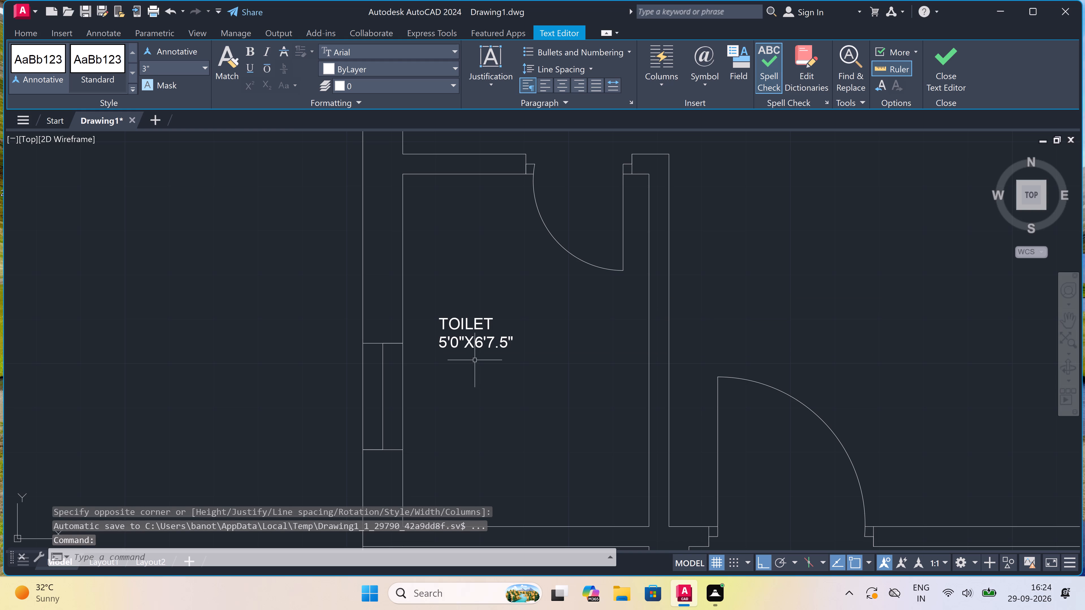
Add a multiline text label BEDROOM with 9'0"X10'0" beneath it in the room below the staircase, beside its door swing.
{"action": "scroll", "coordinate": [490, 304], "scroll_direction": "down", "scroll_amount": 4}
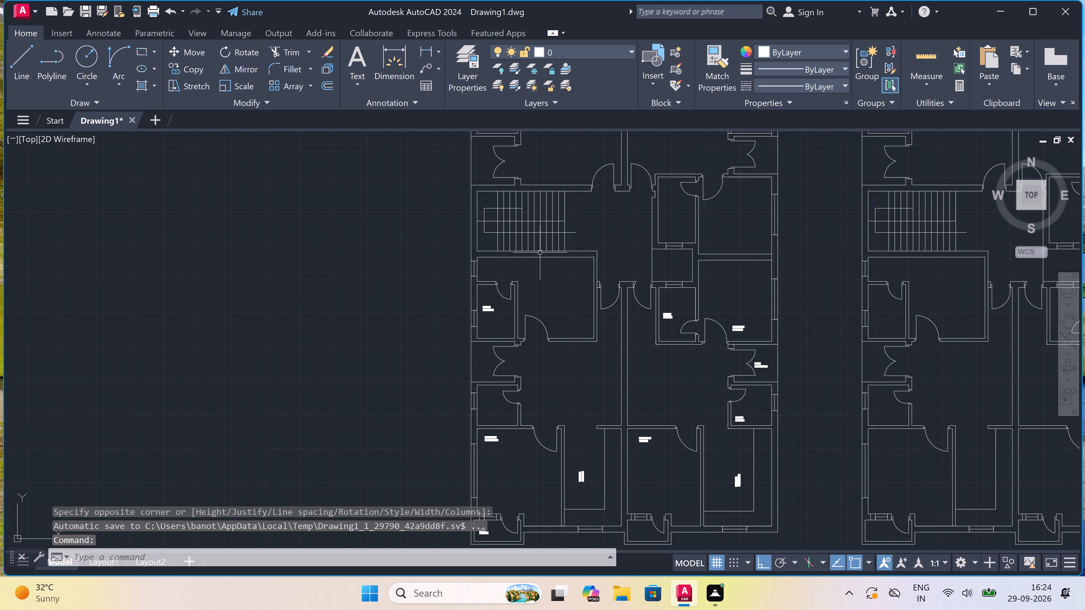
{"action": "scroll", "coordinate": [548, 257], "scroll_direction": "up", "scroll_amount": 2}
{"action": "key", "text": "space"}
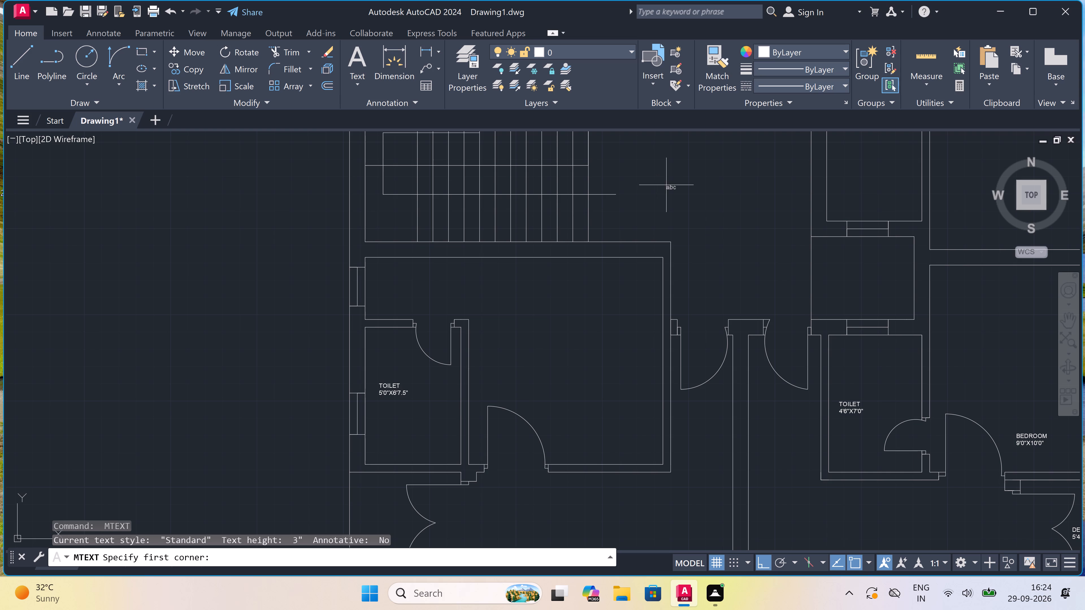
{"action": "scroll", "coordinate": [529, 342], "scroll_direction": "down", "scroll_amount": 1}
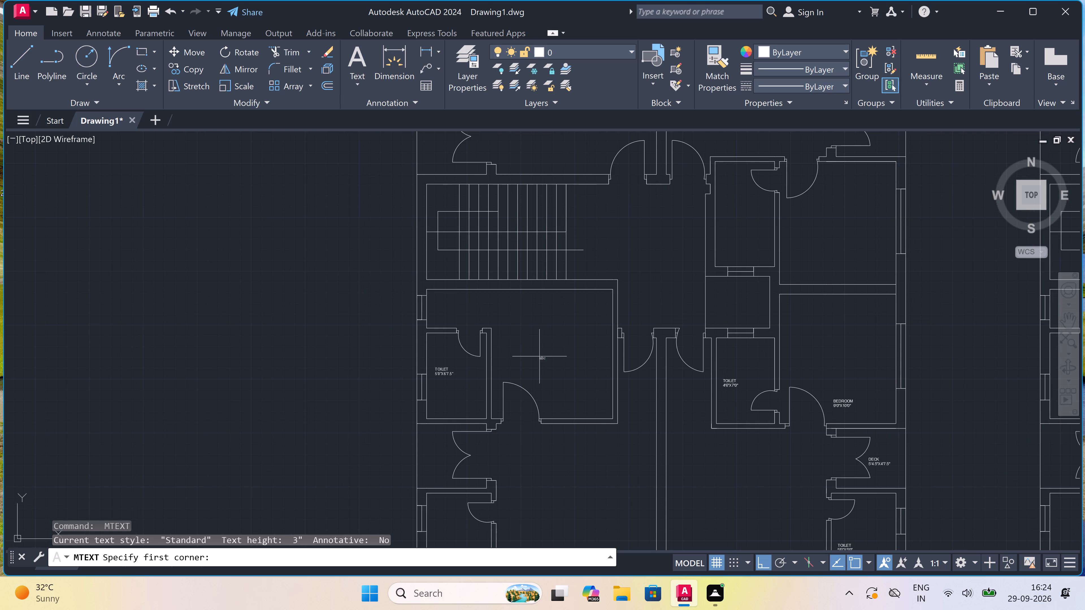
{"action": "scroll", "coordinate": [655, 426], "scroll_direction": "up", "scroll_amount": 2}
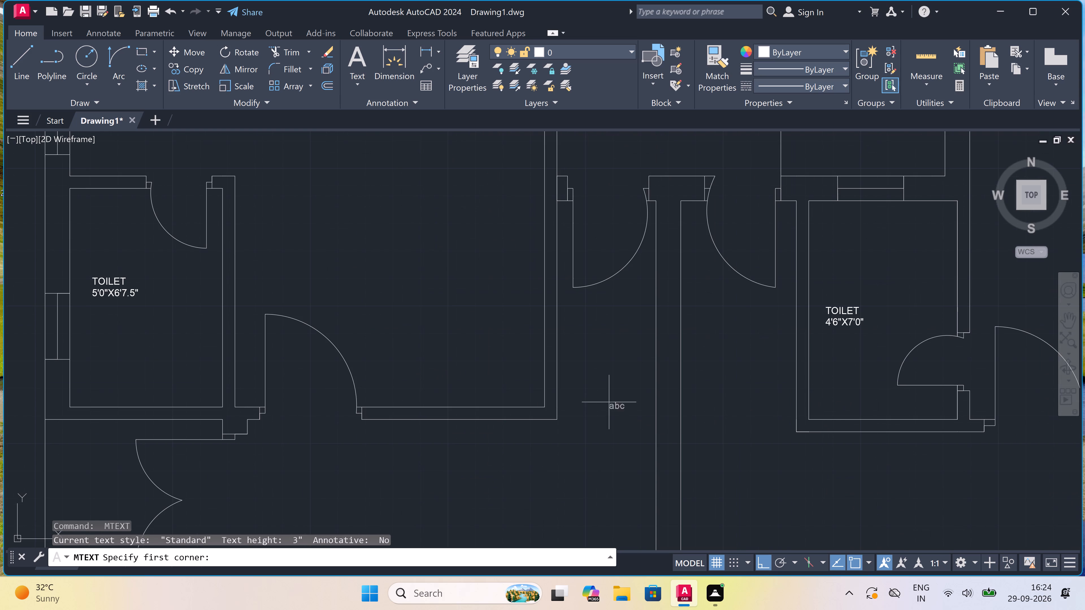
{"action": "scroll", "coordinate": [390, 300], "scroll_direction": "up", "scroll_amount": 1}
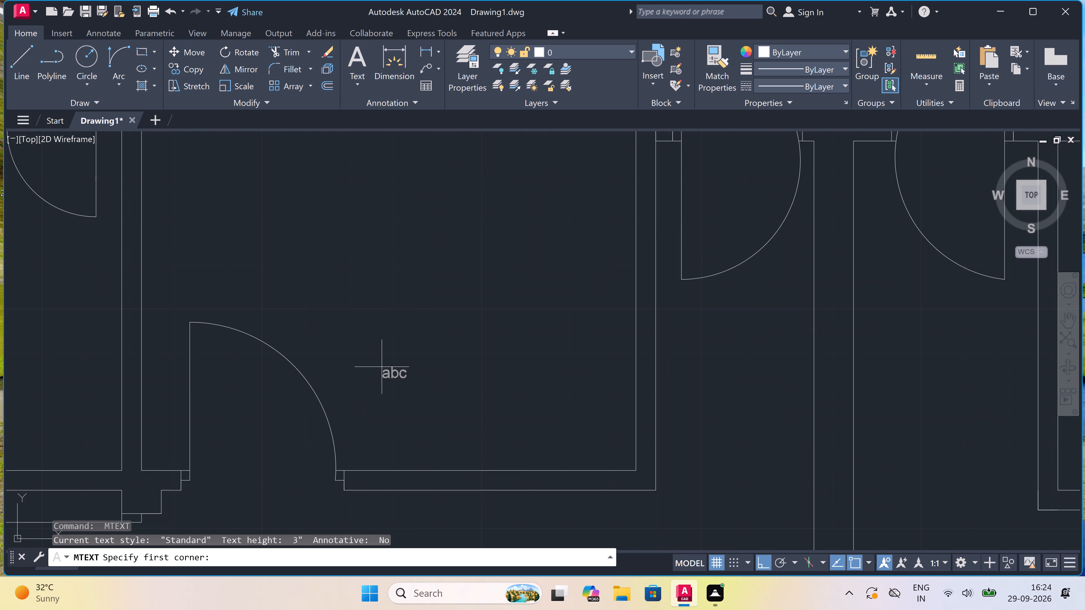
{"action": "left_click", "coordinate": [382, 373]}
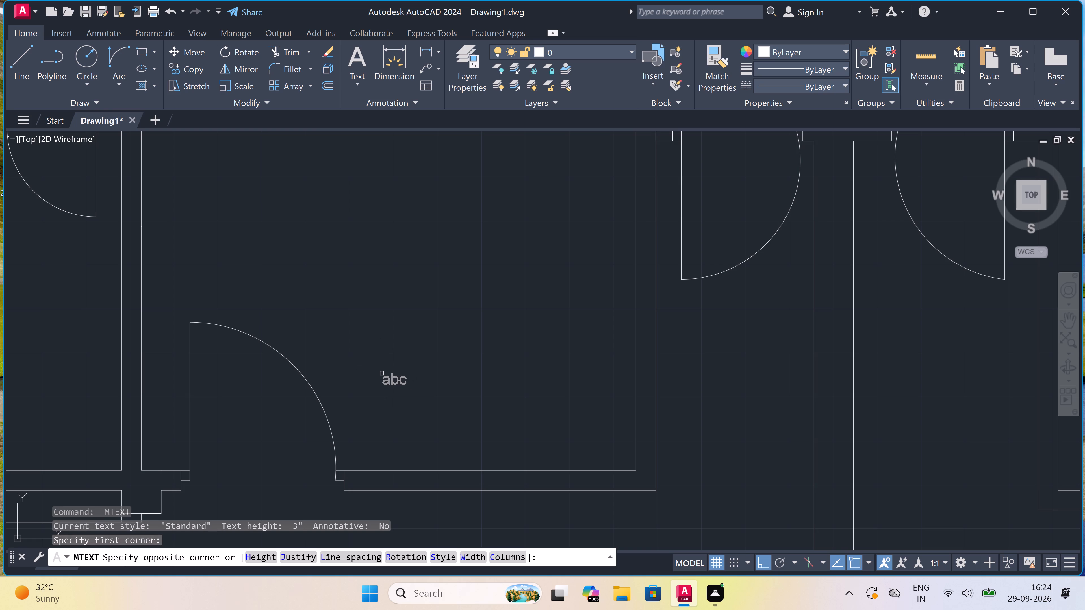
{"action": "left_click", "coordinate": [818, 421]}
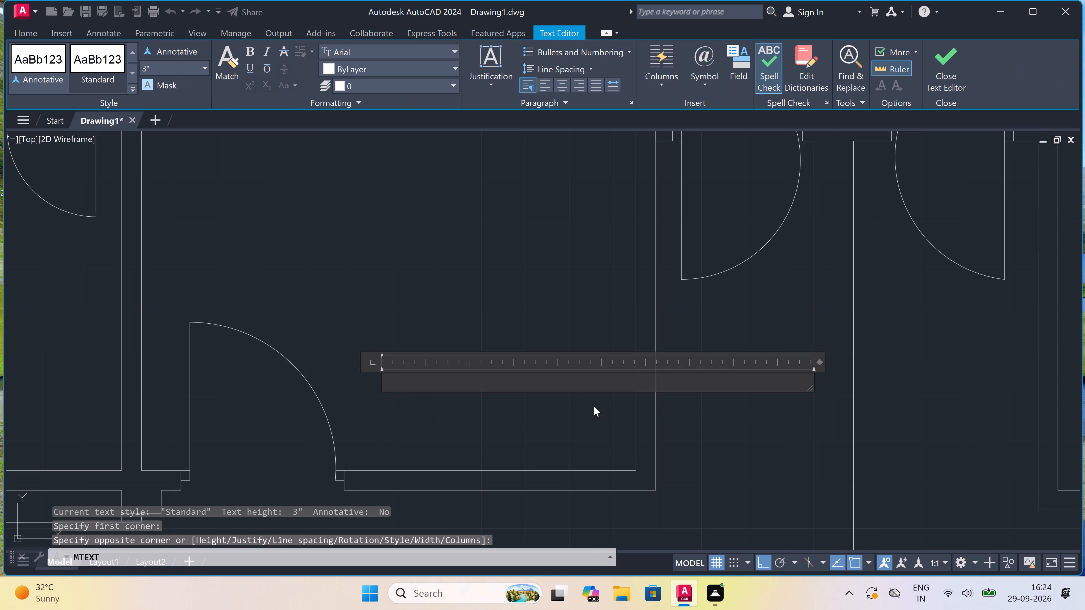
{"action": "type", "text": "BEDROOM"}
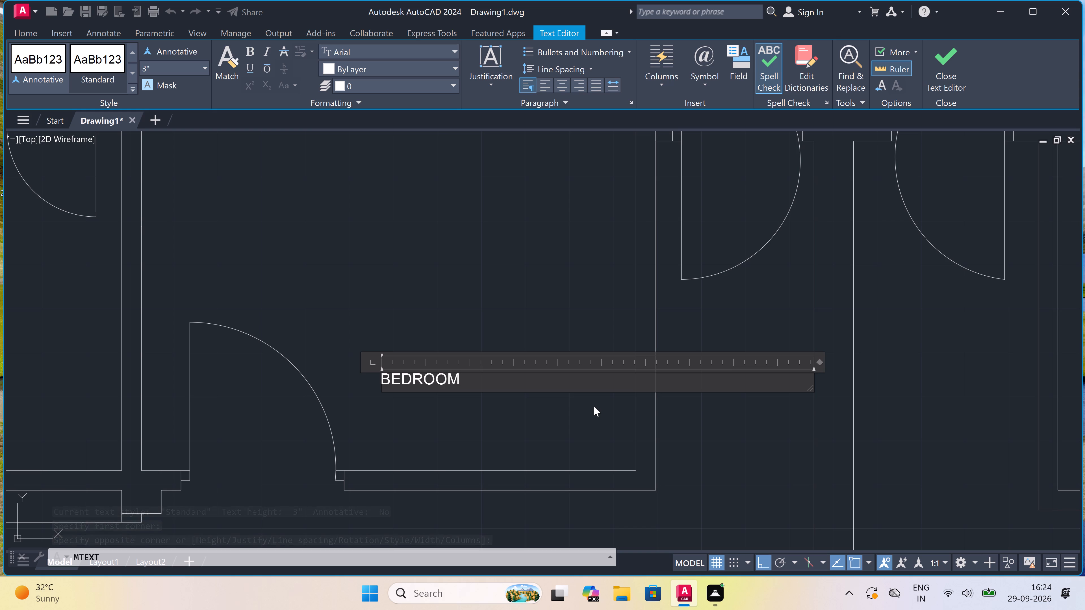
{"action": "key", "text": "Return"}
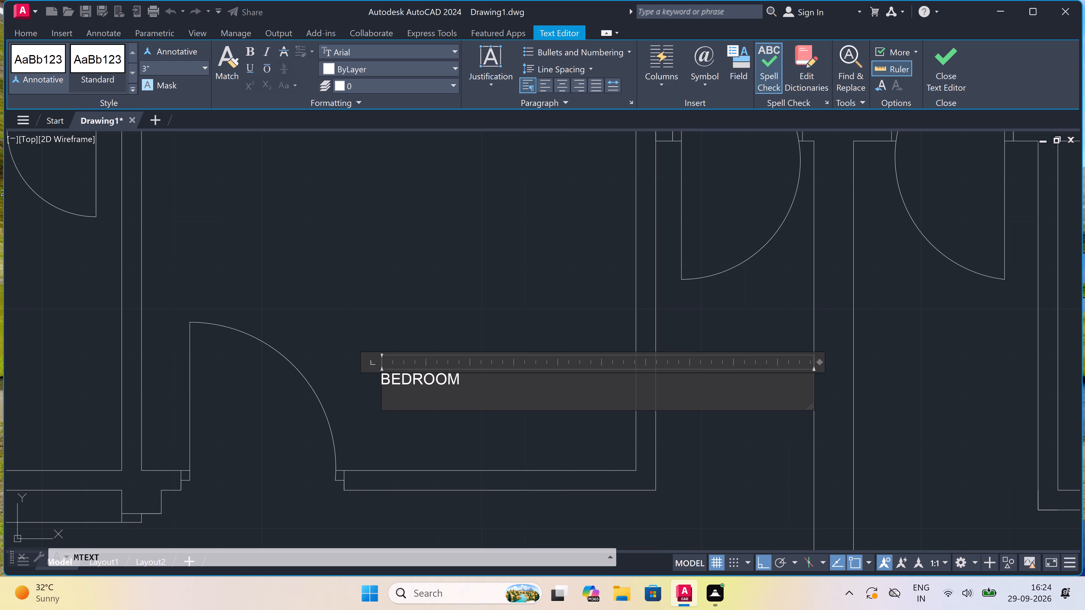
{"action": "type", "text": "9'0"}
{"action": "key", "text": "shift+quotedbl"}
{"action": "type", "text": "X1"}
{"action": "key", "text": "0"}
{"action": "type", "text": "'0\""}
{"action": "left_click", "coordinate": [406, 259]}
Add a multiline text label HALL with 12'4.5"X10'0" beneath it in the lower-left flat's open area, just below the BEDROOM by the staircase.
{"action": "scroll", "coordinate": [409, 299], "scroll_direction": "down", "scroll_amount": 6}
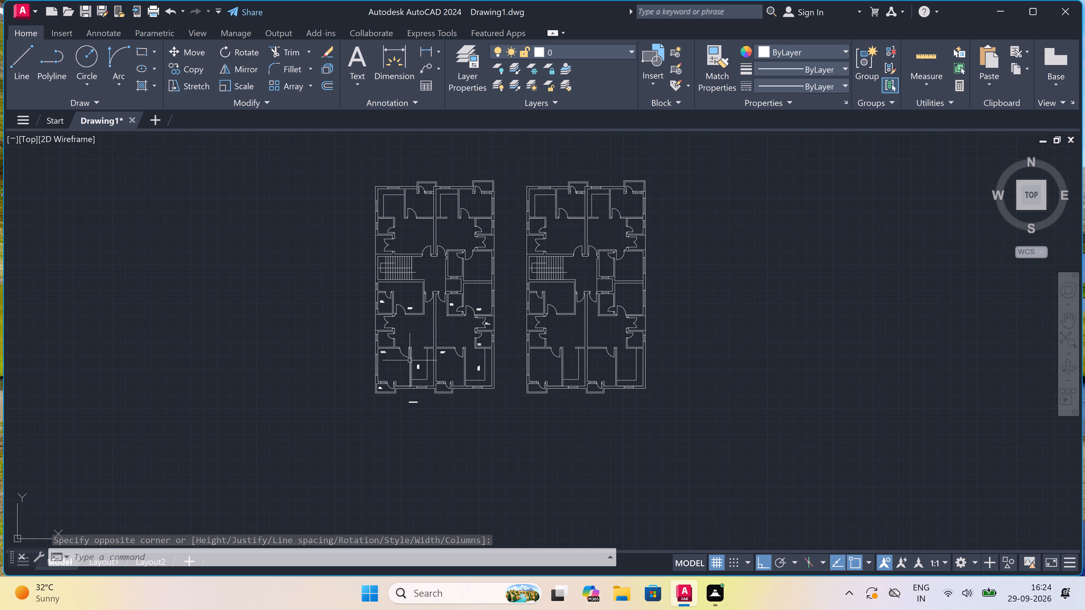
{"action": "scroll", "coordinate": [410, 360], "scroll_direction": "up", "scroll_amount": 2}
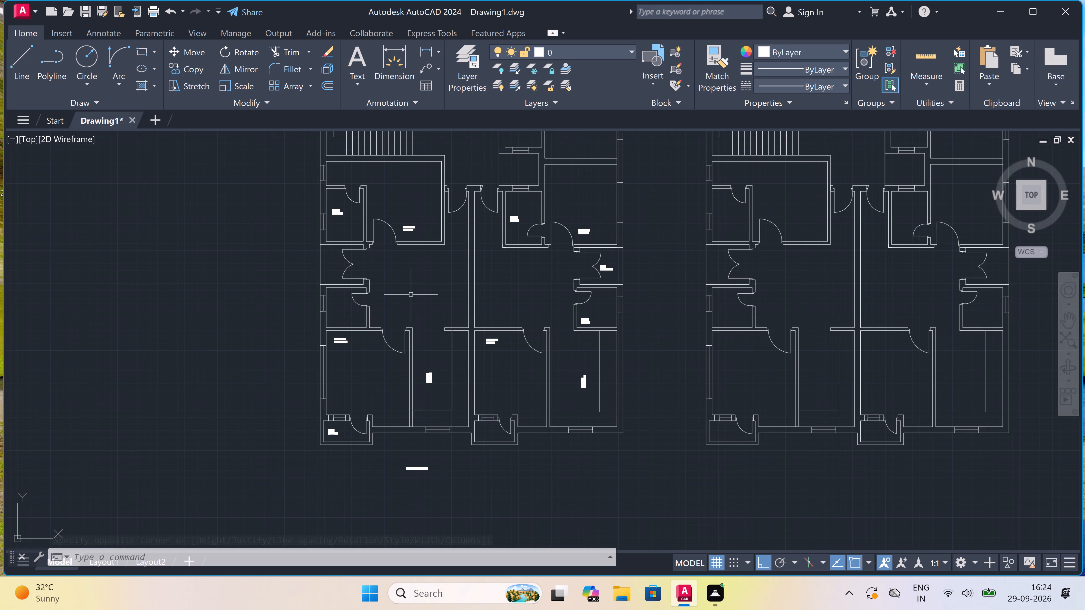
{"action": "scroll", "coordinate": [442, 250], "scroll_direction": "up", "scroll_amount": 2}
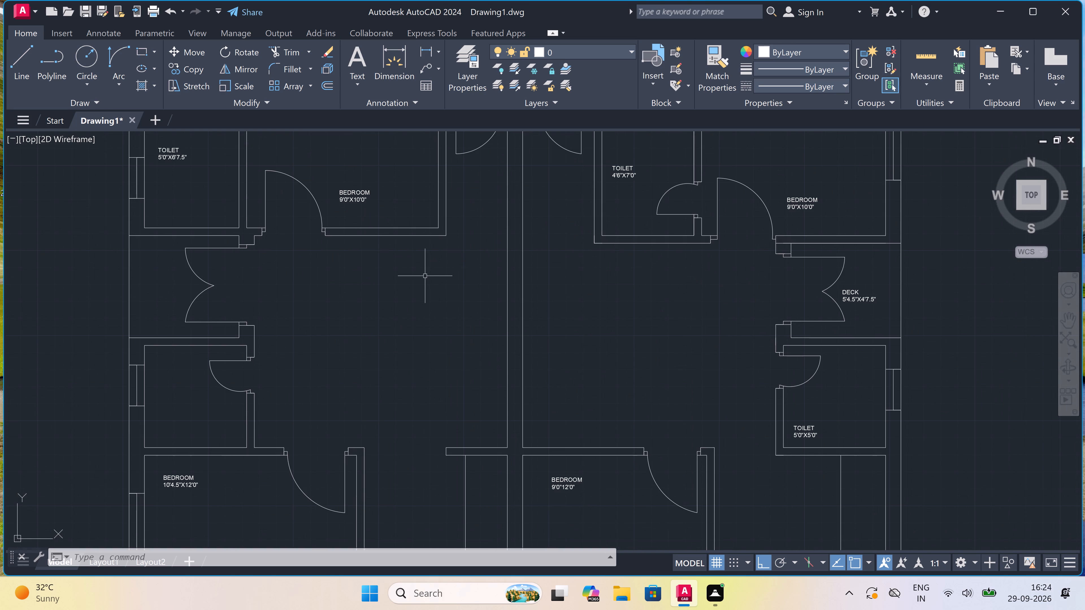
{"action": "key", "text": "space"}
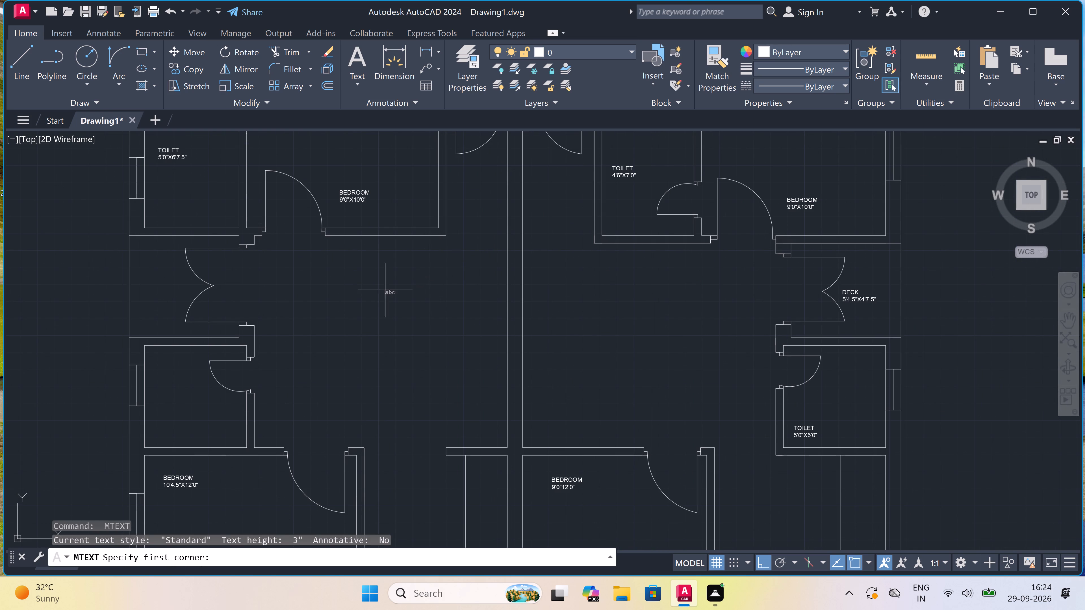
{"action": "left_click", "coordinate": [357, 282]}
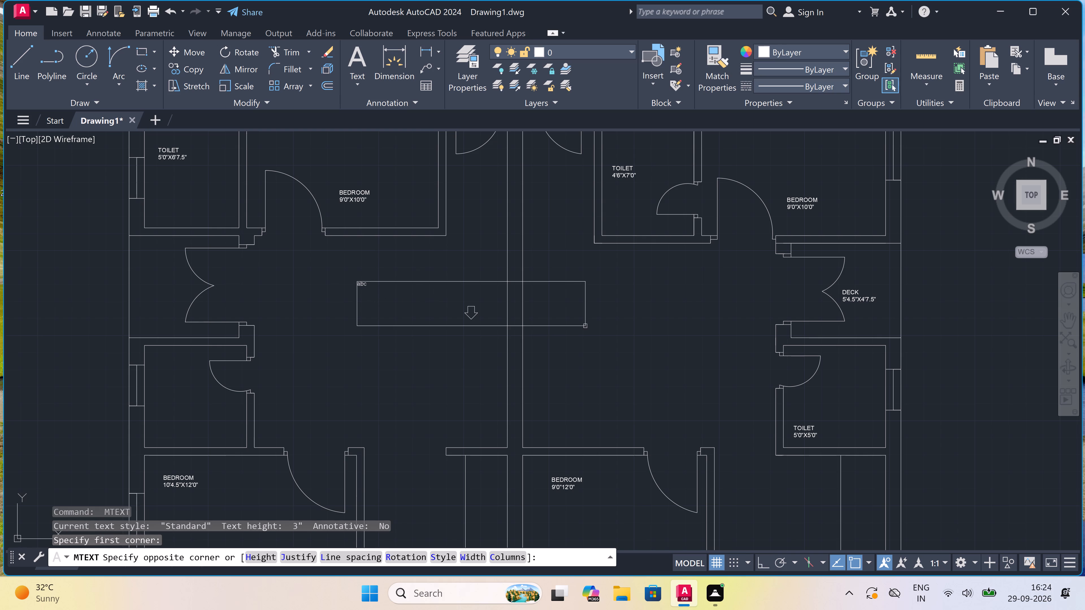
{"action": "left_click", "coordinate": [606, 314]}
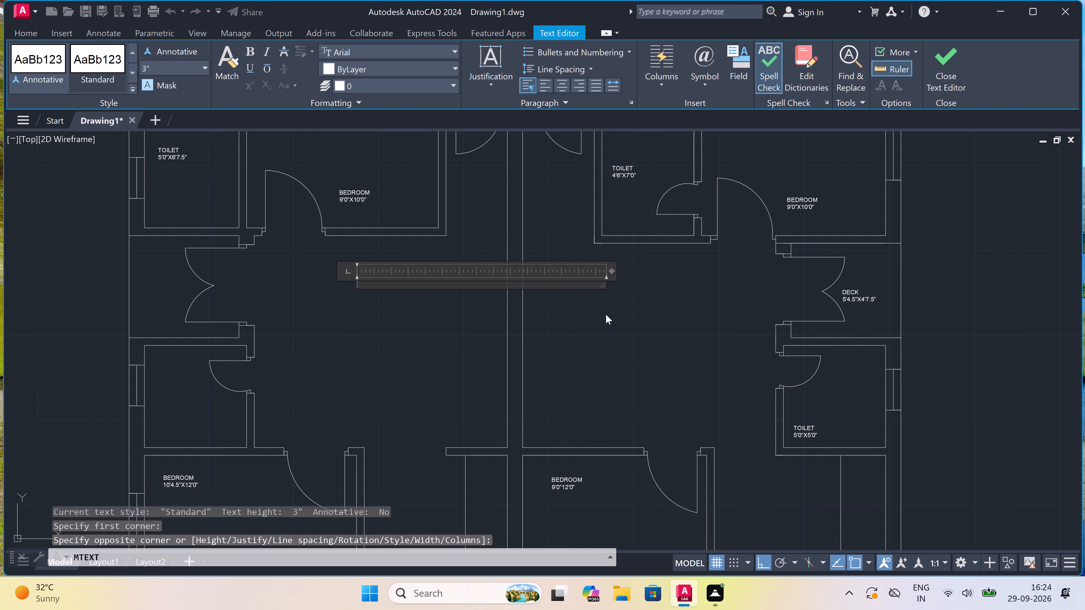
{"action": "type", "text": "HS"}
{"action": "key", "text": "BackSpace"}
{"action": "type", "text": "ALL"}
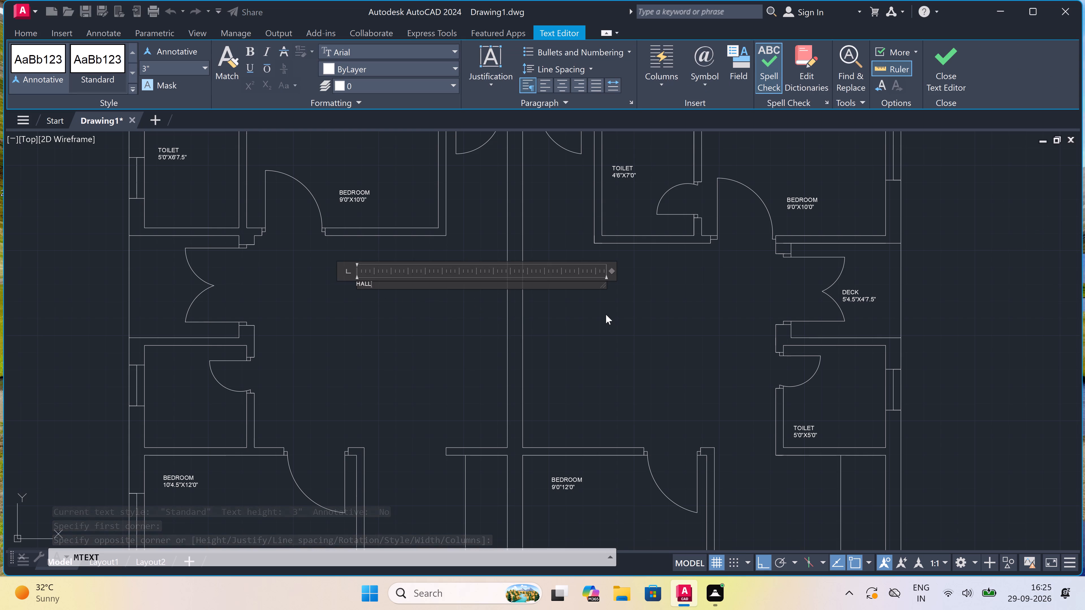
{"action": "key", "text": "Return"}
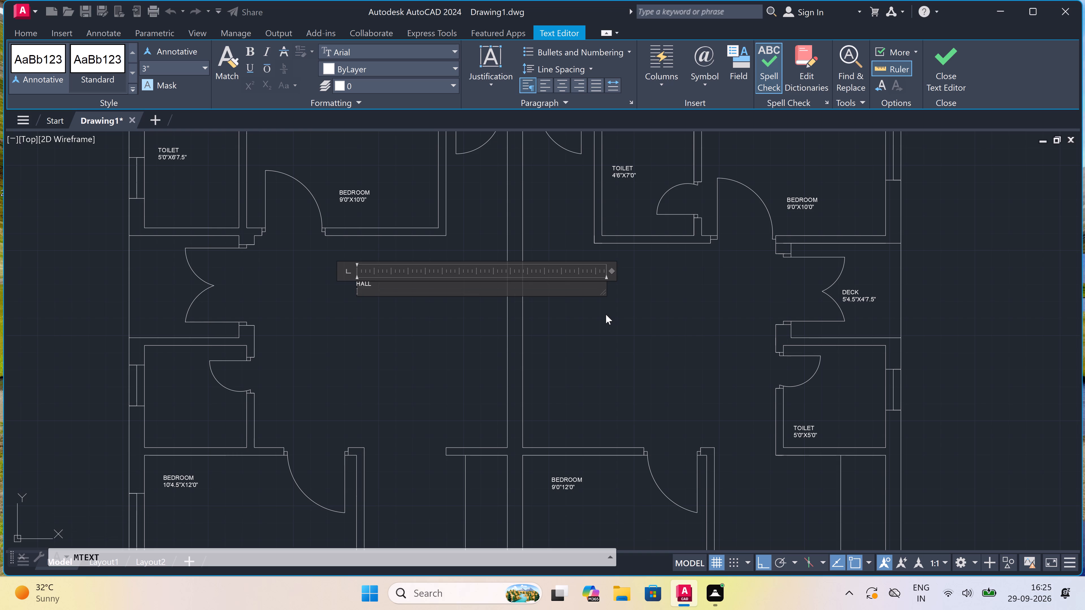
{"action": "type", "text": "12"}
{"action": "key", "text": "apostrophe"}
{"action": "type", "text": "4.5"}
{"action": "type", "text": "\"X"}
{"action": "type", "text": "10'0\""}
{"action": "scroll", "coordinate": [379, 273], "scroll_direction": "up", "scroll_amount": 4}
{"action": "scroll", "coordinate": [379, 273], "scroll_direction": "down", "scroll_amount": 5}
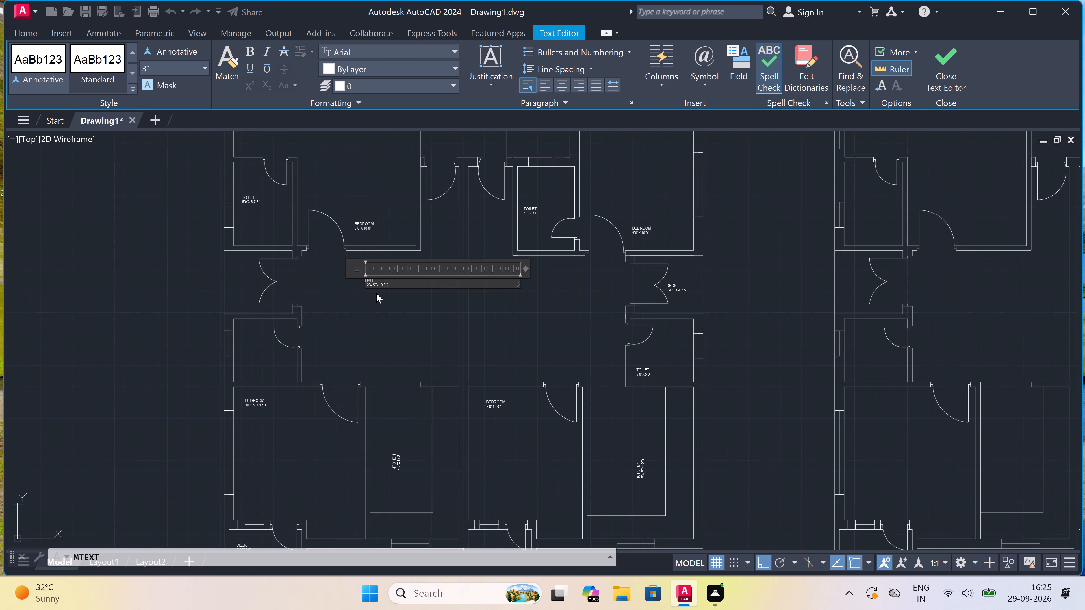
{"action": "left_click", "coordinate": [371, 299]}
Add a multiline text label HALL with 12'4.5"X10'0" beneath it in the lower-right flat's open area, beside the DECK doors.
{"action": "scroll", "coordinate": [557, 275], "scroll_direction": "up", "scroll_amount": 3}
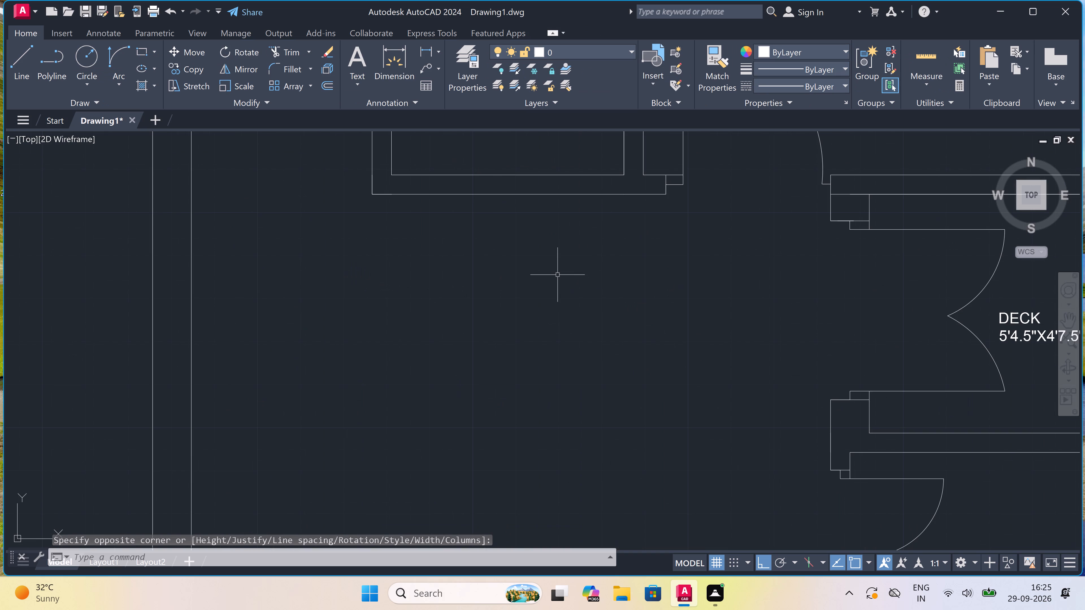
{"action": "scroll", "coordinate": [555, 279], "scroll_direction": "down", "scroll_amount": 1}
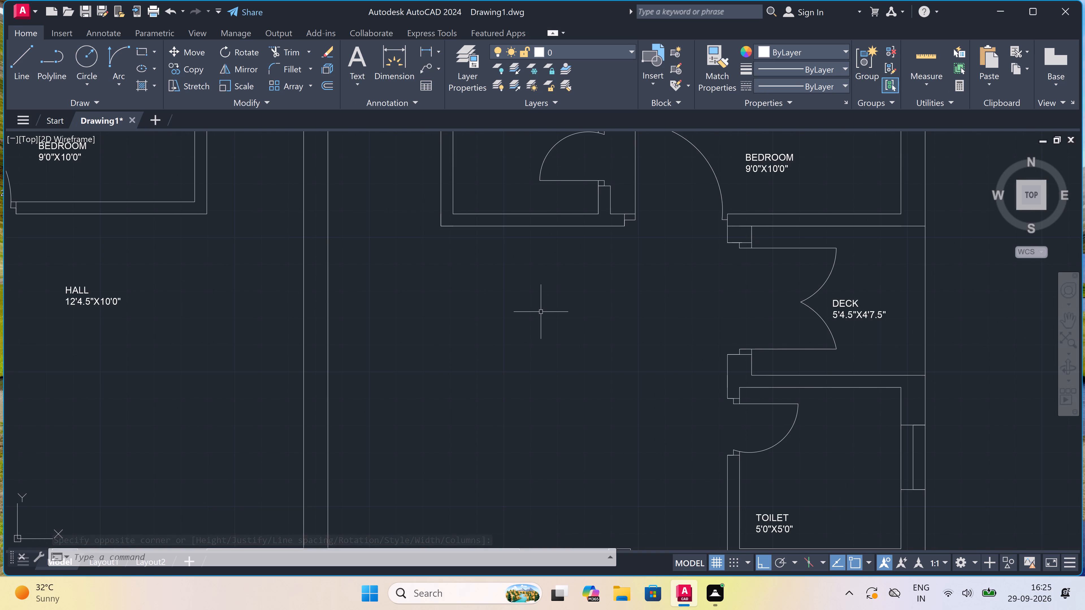
{"action": "key", "text": "space"}
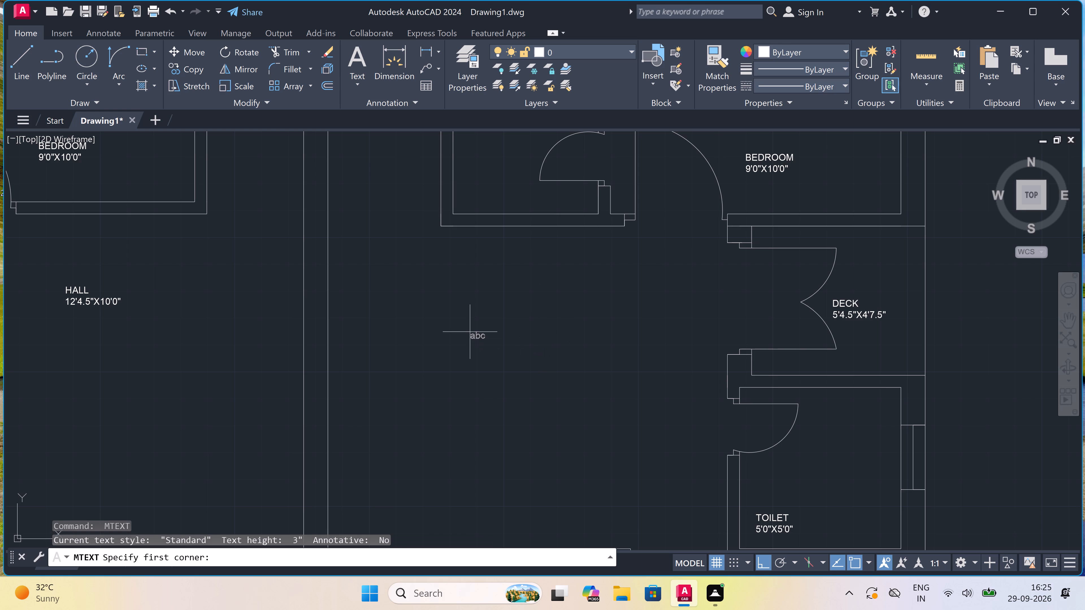
{"action": "left_click_drag", "start_coordinate": [460, 327], "coordinate": [463, 330]}
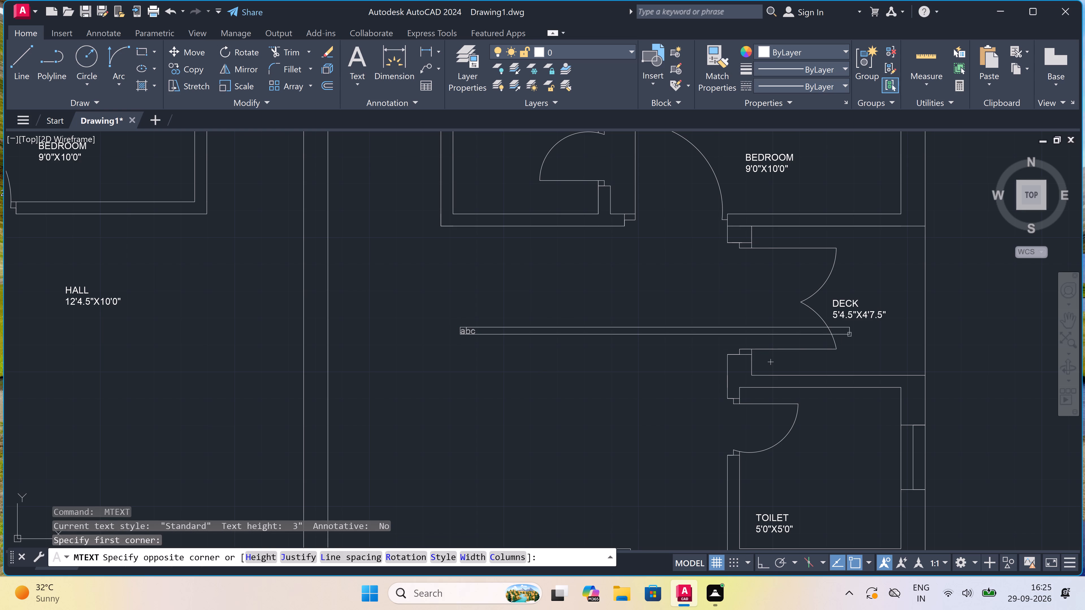
{"action": "left_click", "coordinate": [812, 345]}
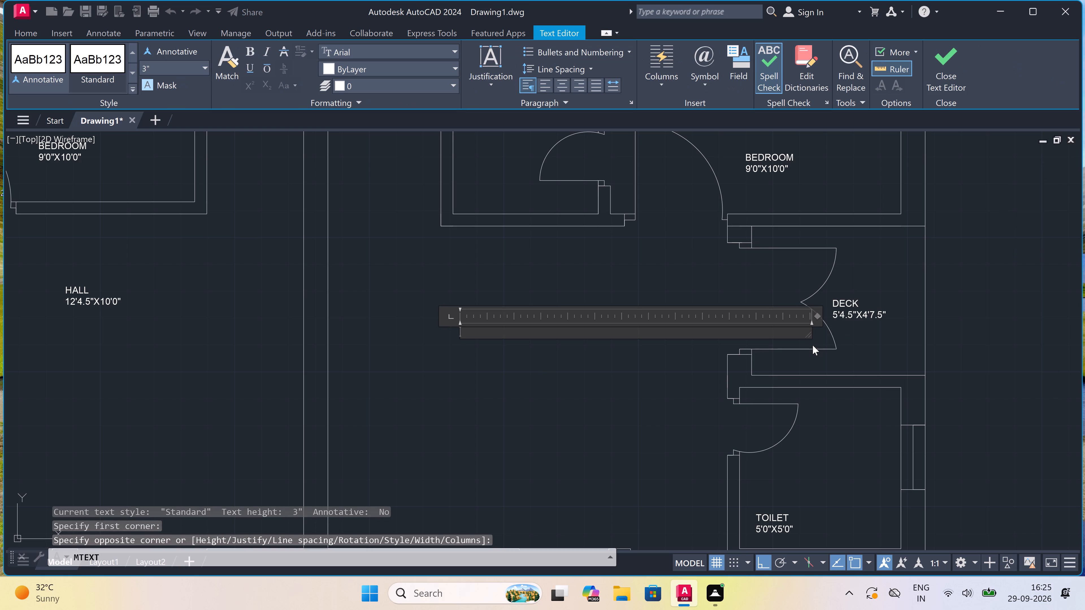
{"action": "type", "text": "HALL"}
{"action": "key", "text": "Return"}
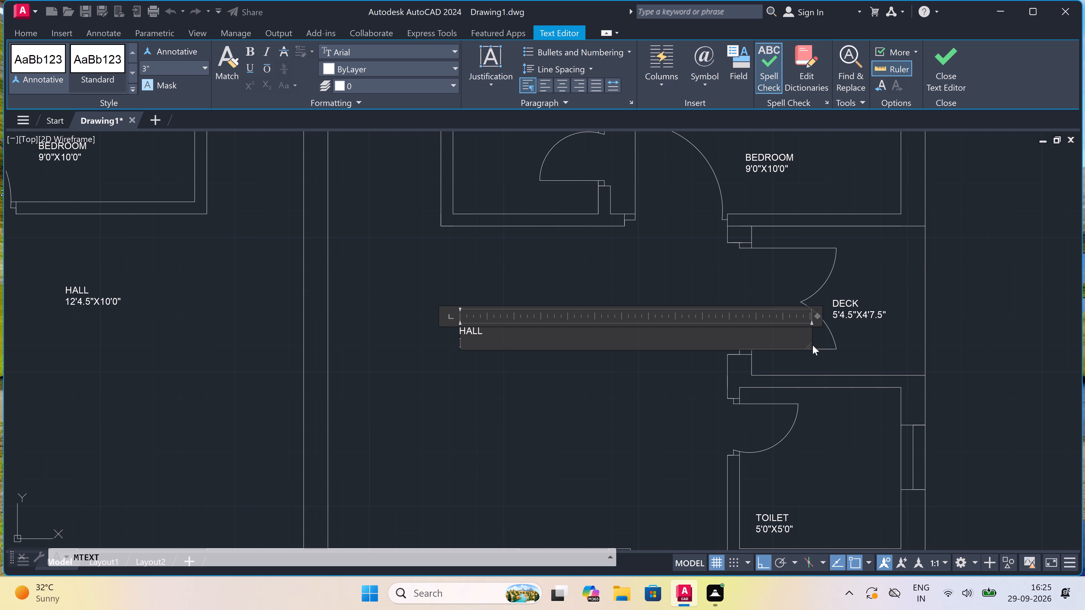
{"action": "type", "text": "12"}
{"action": "key", "text": "apostrophe"}
{"action": "type", "text": "4."}
{"action": "key", "text": "4"}
{"action": "key", "text": "BackSpace"}
{"action": "key", "text": "5"}
{"action": "key", "text": "shift+quotedbl"}
{"action": "key", "text": "x"}
{"action": "key", "text": "1"}
{"action": "type", "text": "0'0\""}
{"action": "left_click", "coordinate": [543, 389]}
Add a multiline text label LOBBY with 10'4.5"X10'0" beneath it in the original plan's open area beside the staircase.
{"action": "scroll", "coordinate": [505, 325], "scroll_direction": "down", "scroll_amount": 4}
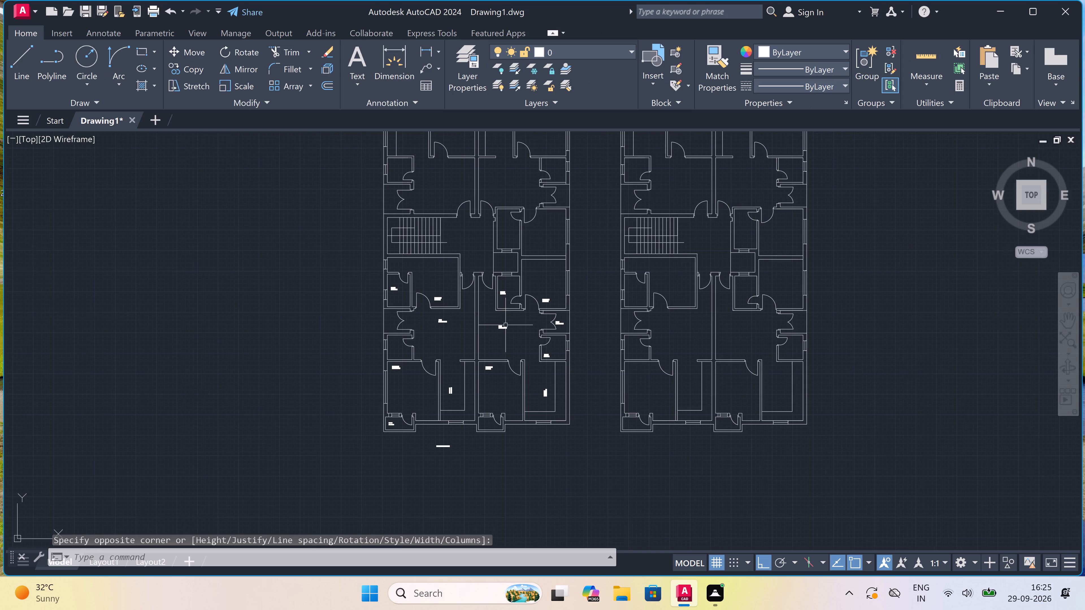
{"action": "scroll", "coordinate": [499, 337], "scroll_direction": "down", "scroll_amount": 1}
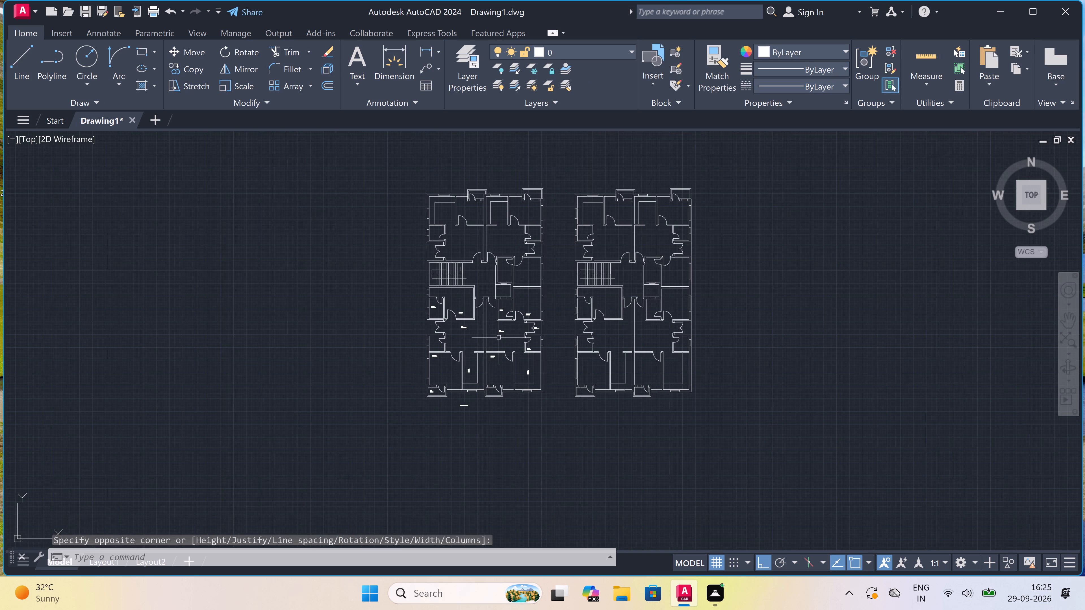
{"action": "scroll", "coordinate": [499, 337], "scroll_direction": "up", "scroll_amount": 2}
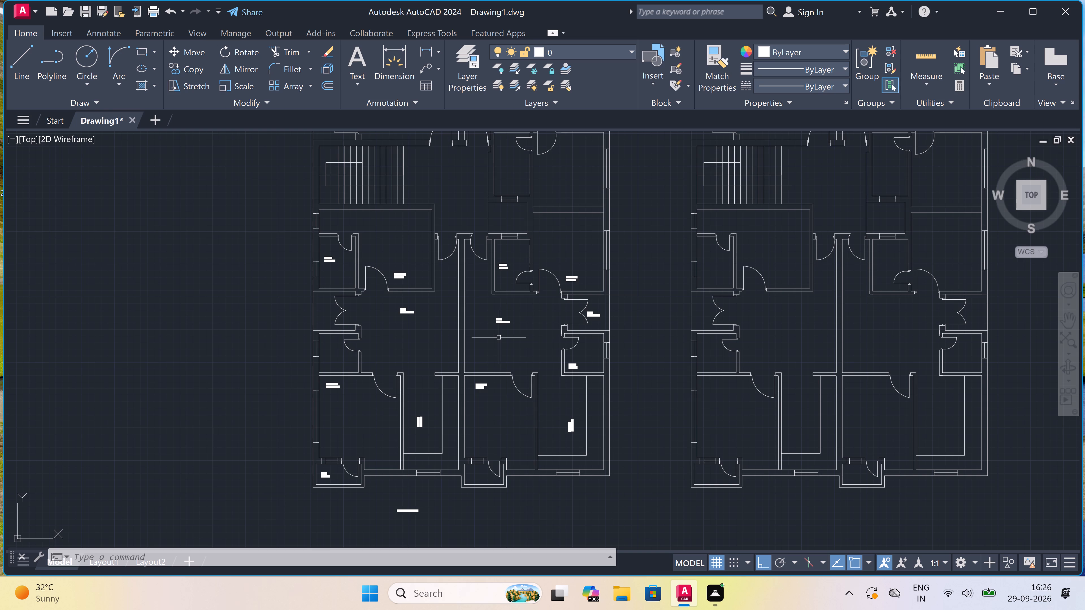
{"action": "scroll", "coordinate": [499, 337], "scroll_direction": "down", "scroll_amount": 2}
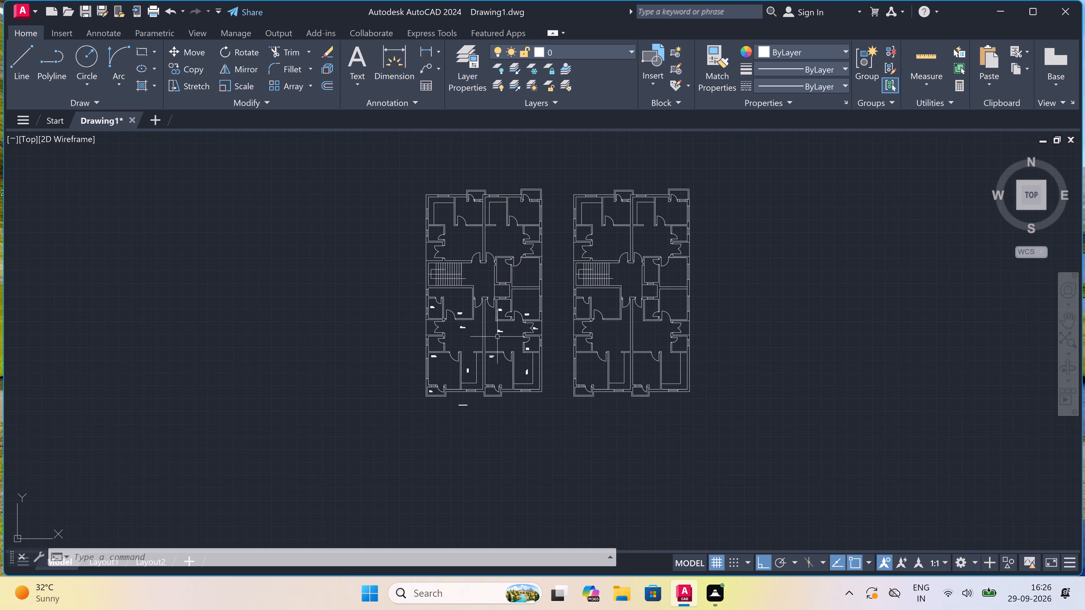
{"action": "scroll", "coordinate": [486, 263], "scroll_direction": "up", "scroll_amount": 3}
{"action": "scroll", "coordinate": [460, 300], "scroll_direction": "up", "scroll_amount": 1}
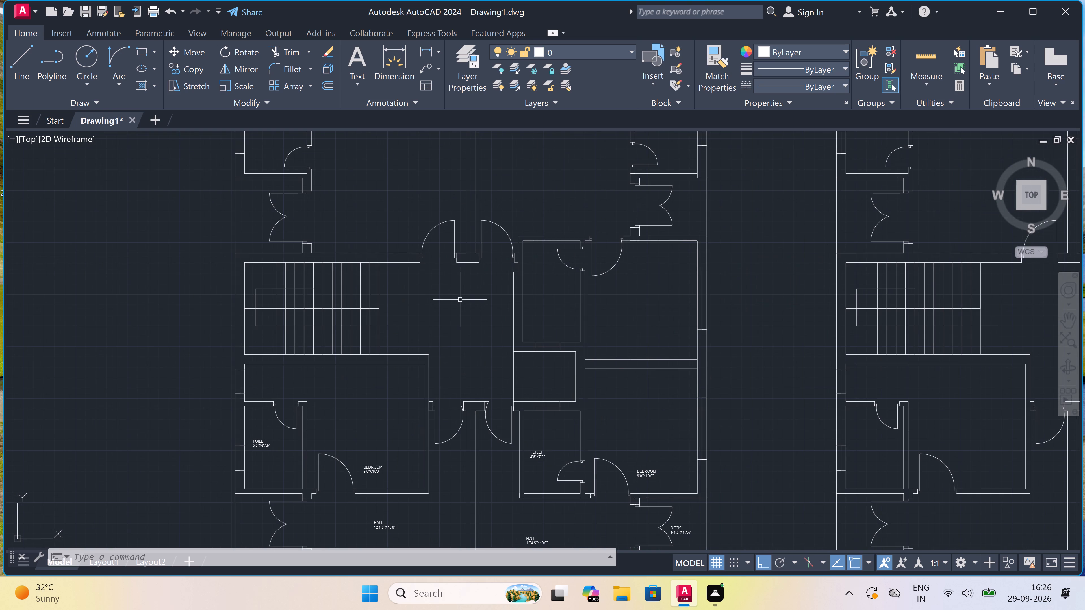
{"action": "type", "text": "MT"}
{"action": "key", "text": "space"}
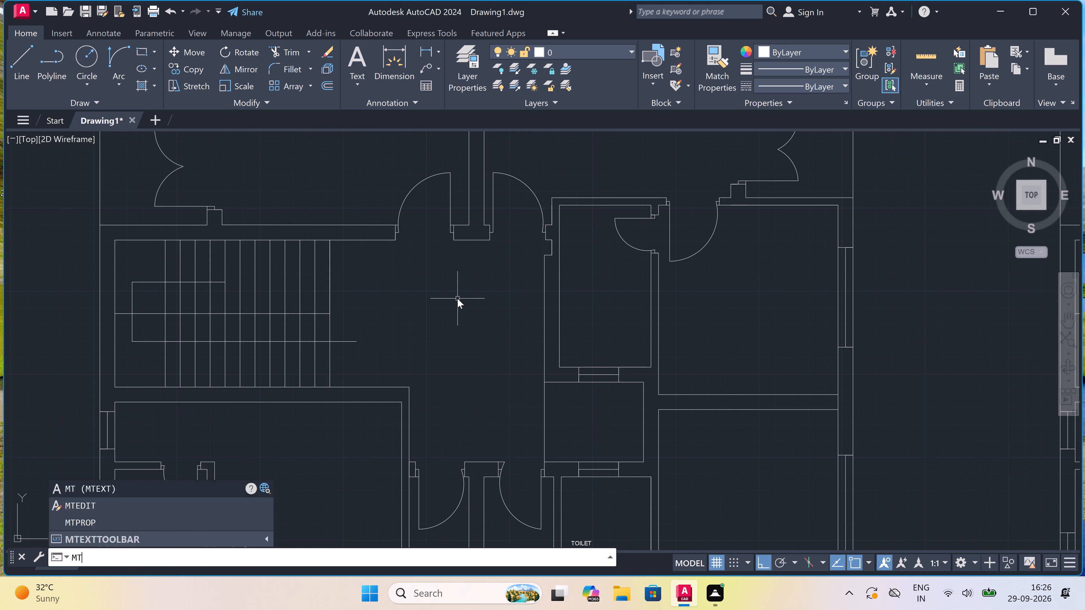
{"action": "left_click", "coordinate": [384, 305]}
{"action": "left_click", "coordinate": [746, 326]}
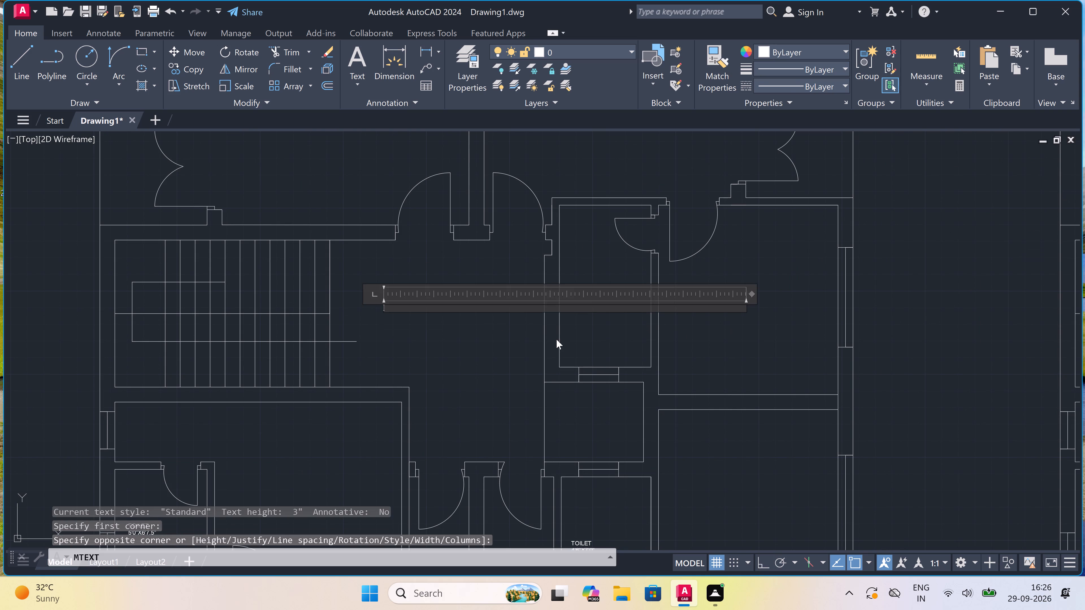
{"action": "scroll", "coordinate": [409, 328], "scroll_direction": "up", "scroll_amount": 2}
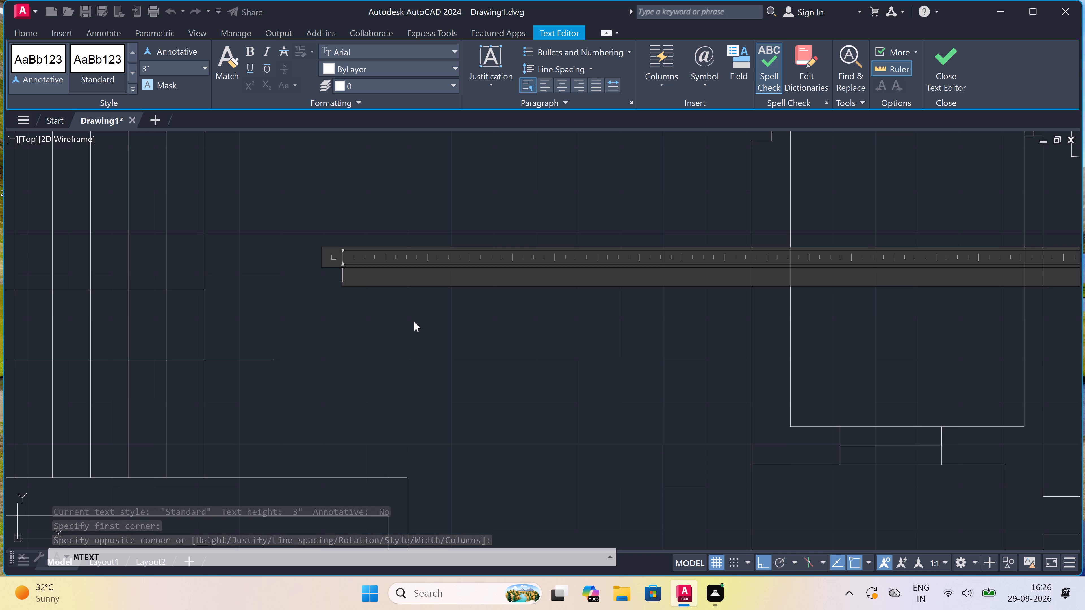
{"action": "type", "text": "LOBBY"}
{"action": "key", "text": "Return"}
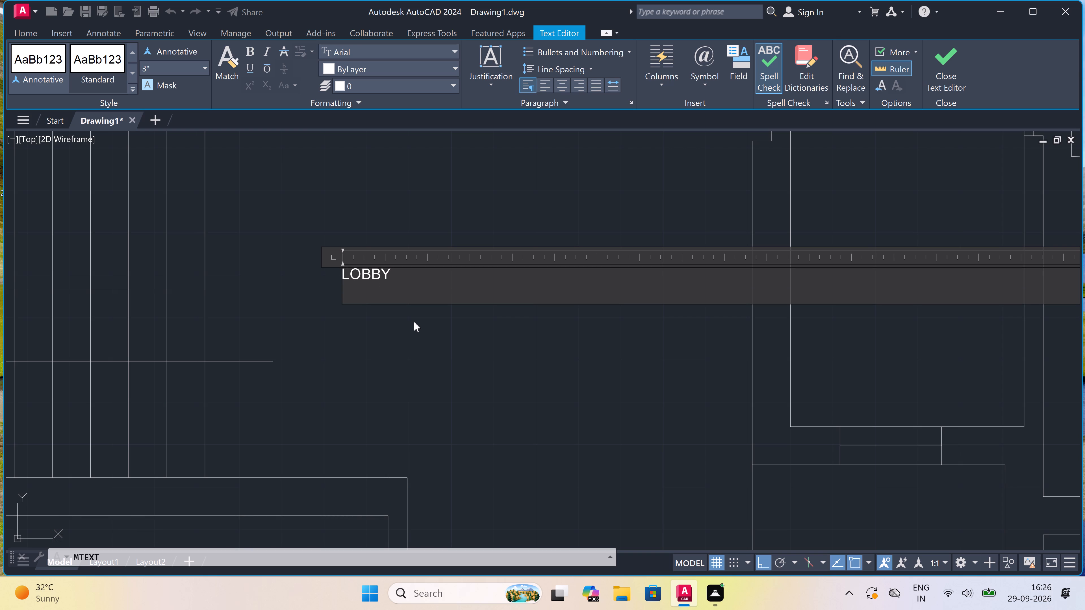
{"action": "type", "text": "10'"}
{"action": "type", "text": "4.5"}
{"action": "key", "text": "shift+quotedbl"}
{"action": "type", "text": "X1"}
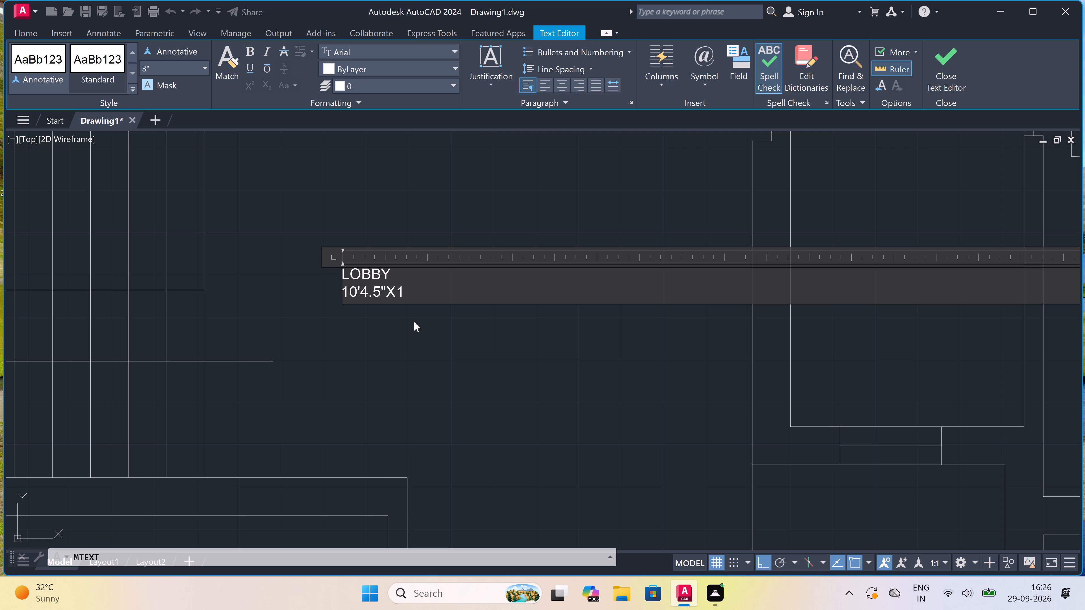
{"action": "type", "text": "0'0\""}
{"action": "left_click", "coordinate": [414, 322]}
Add a multiline text label TOILET with 4'1.5"X7'0" beneath it in the narrow room across the LOBBY from the staircase.
{"action": "scroll", "coordinate": [396, 298], "scroll_direction": "down", "scroll_amount": 3}
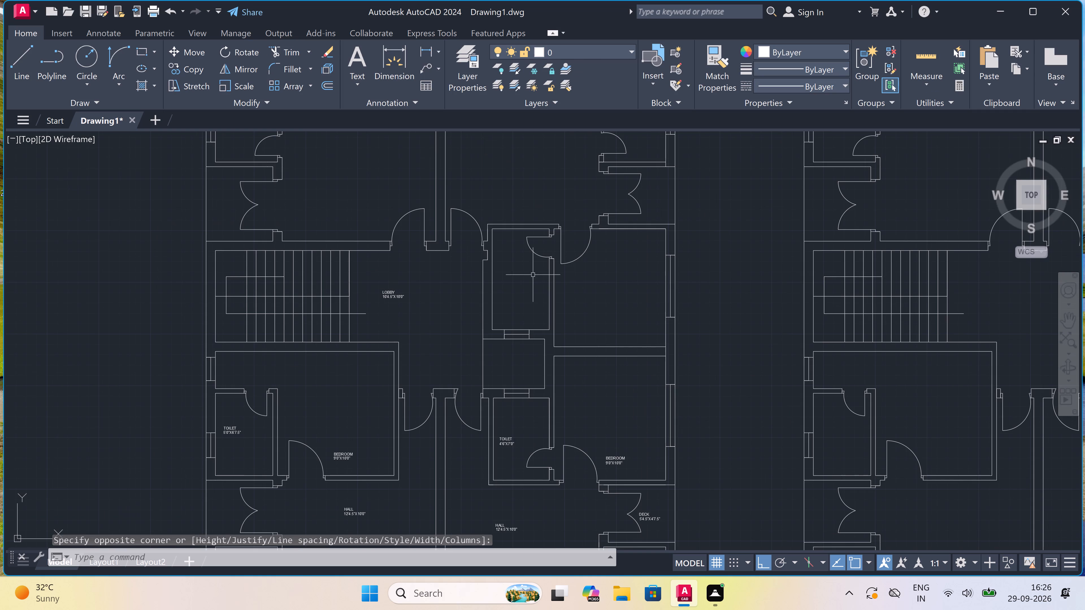
{"action": "scroll", "coordinate": [533, 275], "scroll_direction": "up", "scroll_amount": 2}
{"action": "key", "text": "space"}
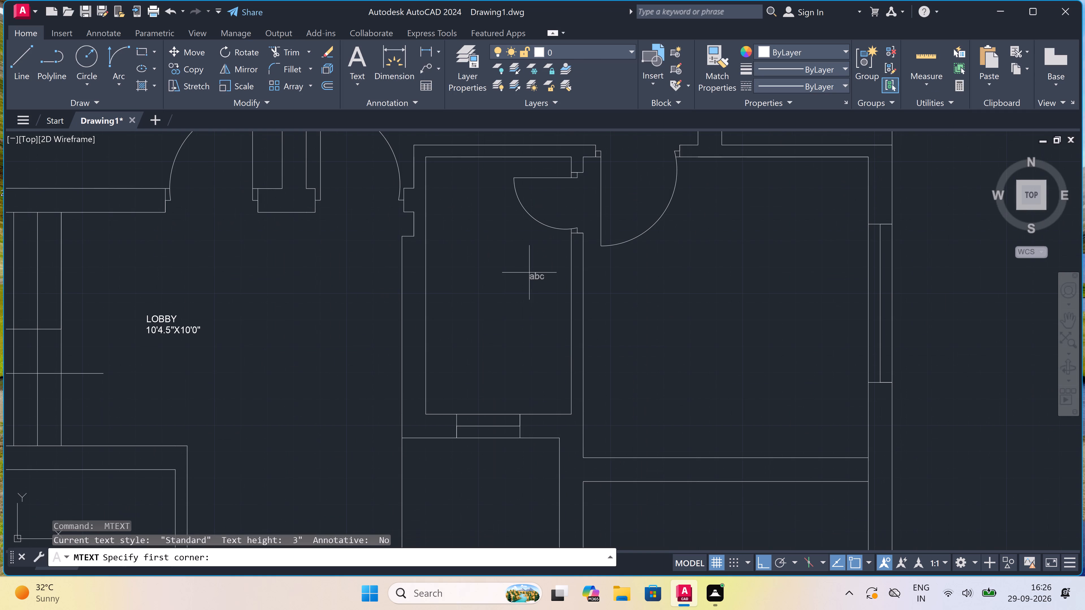
{"action": "left_click", "coordinate": [449, 264]}
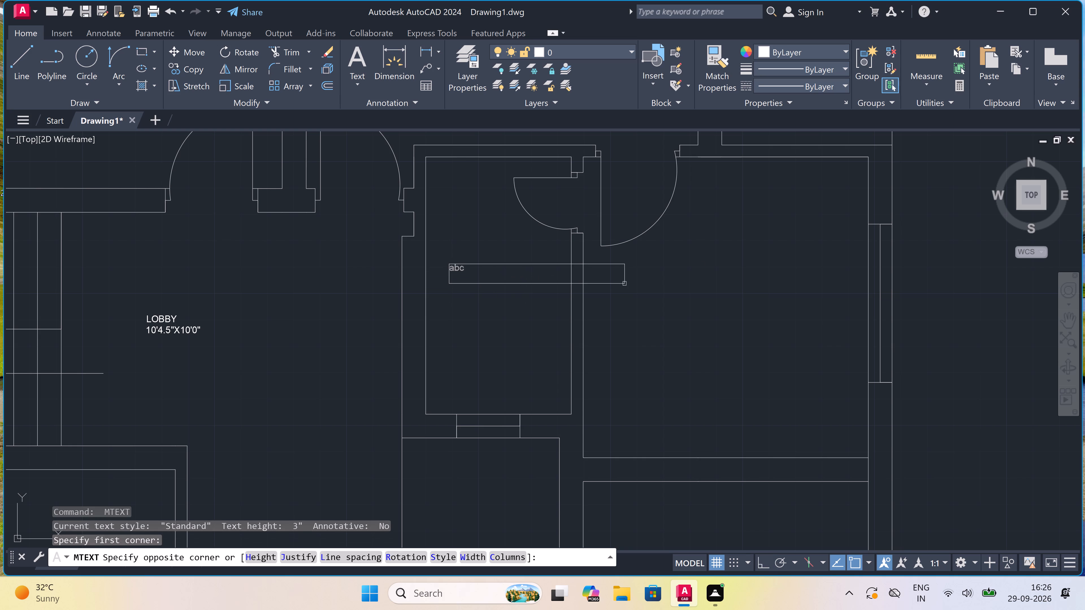
{"action": "left_click", "coordinate": [730, 284]}
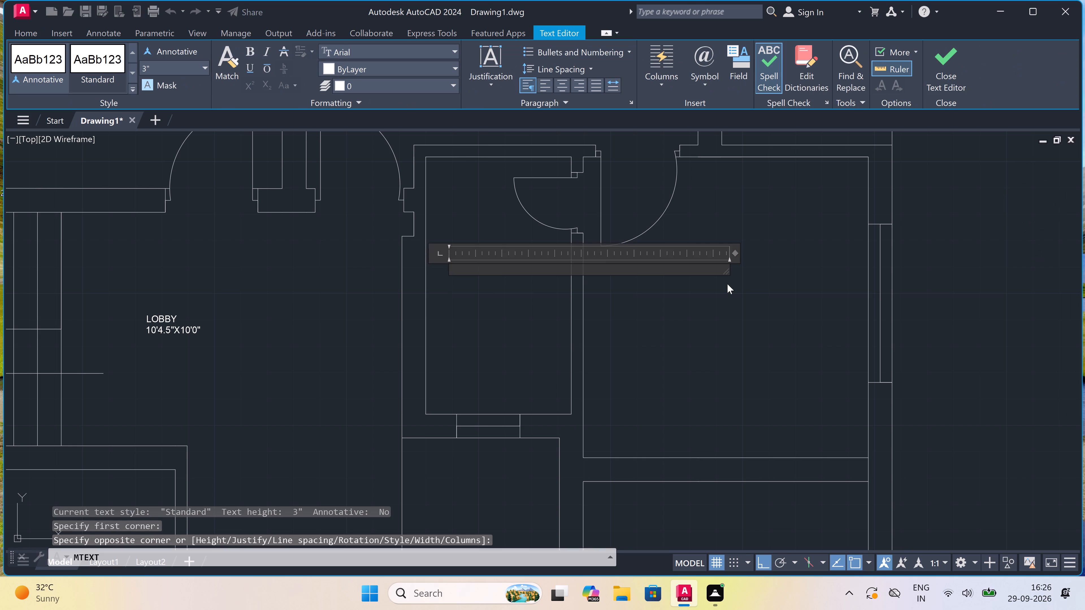
{"action": "key", "text": "t"}
{"action": "type", "text": "OIL"}
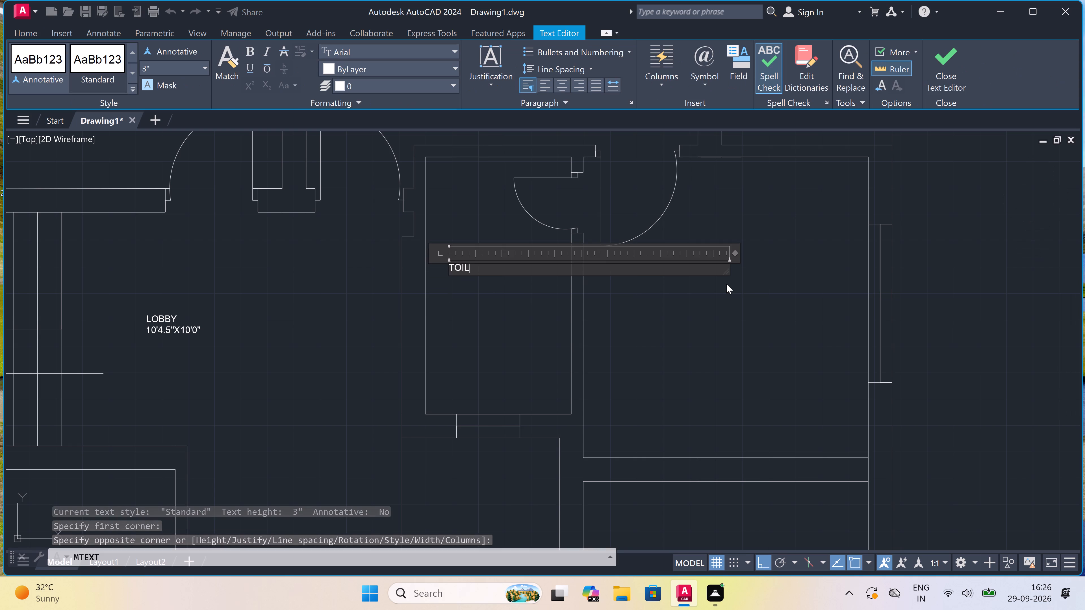
{"action": "key", "text": "e"}
{"action": "key", "text": "t"}
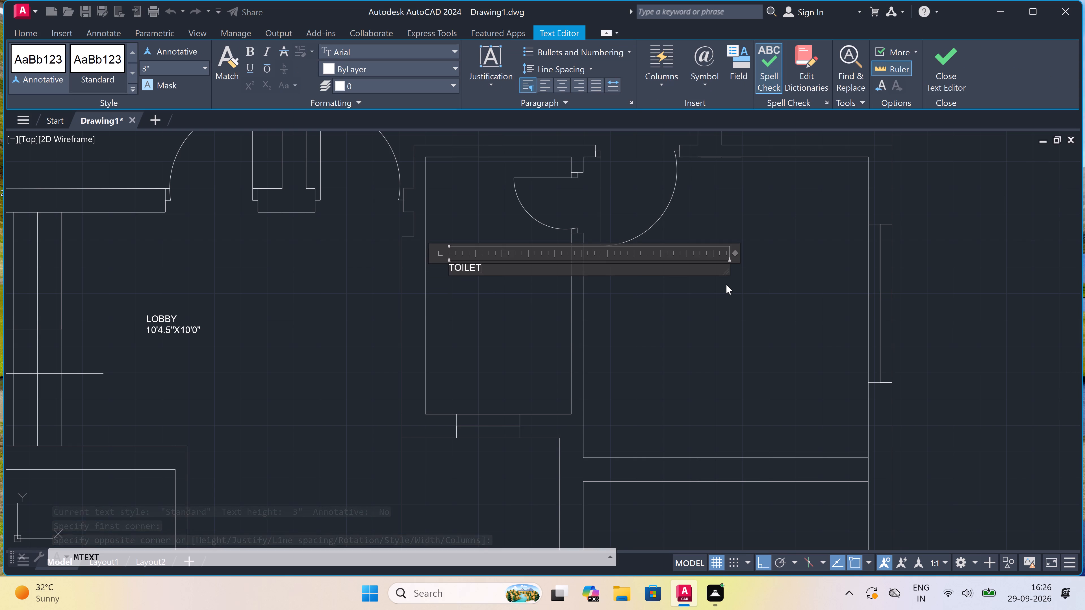
{"action": "key", "text": "Return"}
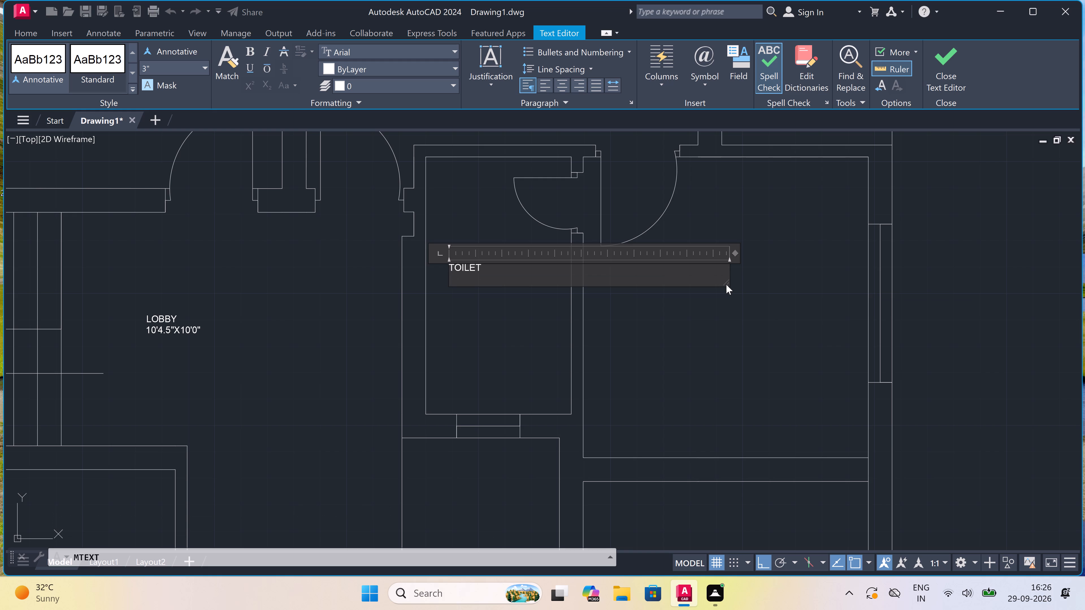
{"action": "key", "text": "4"}
{"action": "key", "text": "apostrophe"}
{"action": "key", "text": "1"}
{"action": "type", "text": ".5"}
{"action": "key", "text": "shift+quotedbl"}
{"action": "key", "text": "x"}
{"action": "type", "text": "7'0\""}
{"action": "left_click", "coordinate": [474, 307]}
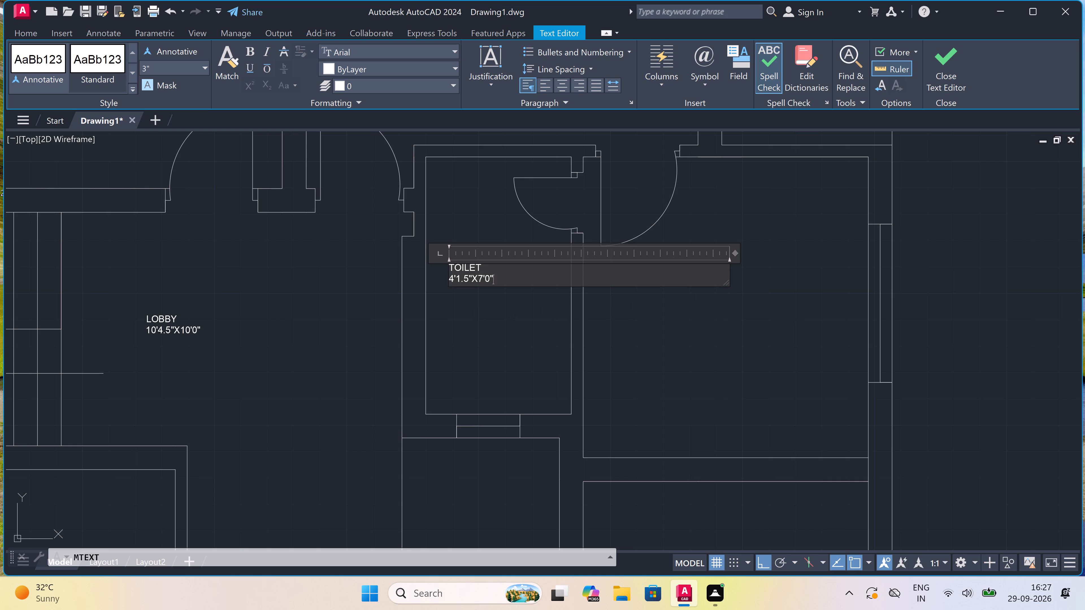
Add a multiline text label O.T.S with 4'0"X5'0" beneath it in the small shaft between the two TOILETs beside the LOBBY.
{"action": "scroll", "coordinate": [471, 272], "scroll_direction": "down", "scroll_amount": 3}
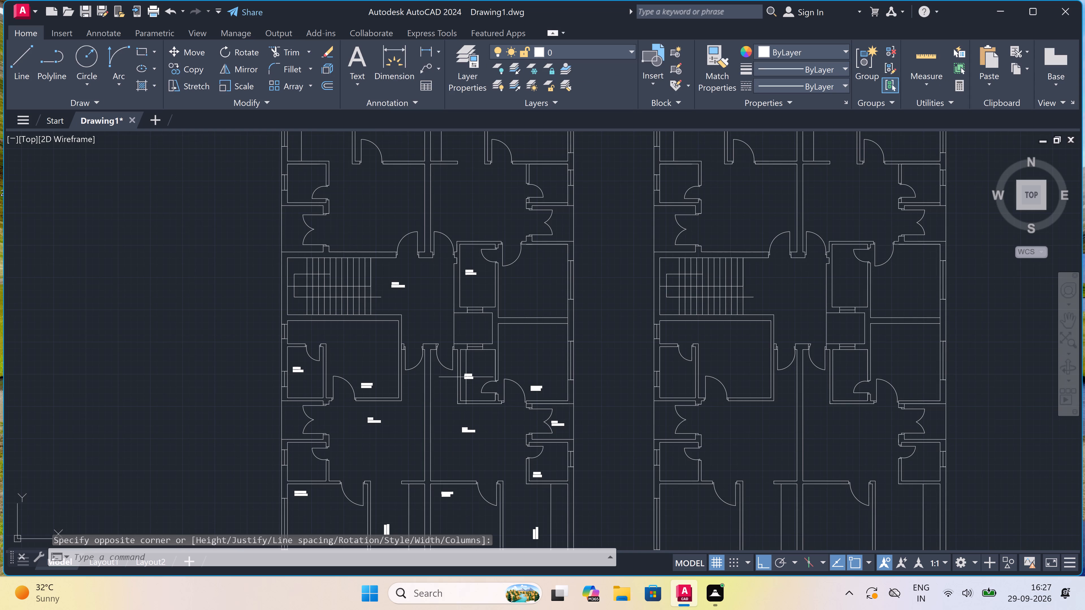
{"action": "scroll", "coordinate": [471, 351], "scroll_direction": "up", "scroll_amount": 3}
{"action": "scroll", "coordinate": [478, 260], "scroll_direction": "up", "scroll_amount": 1}
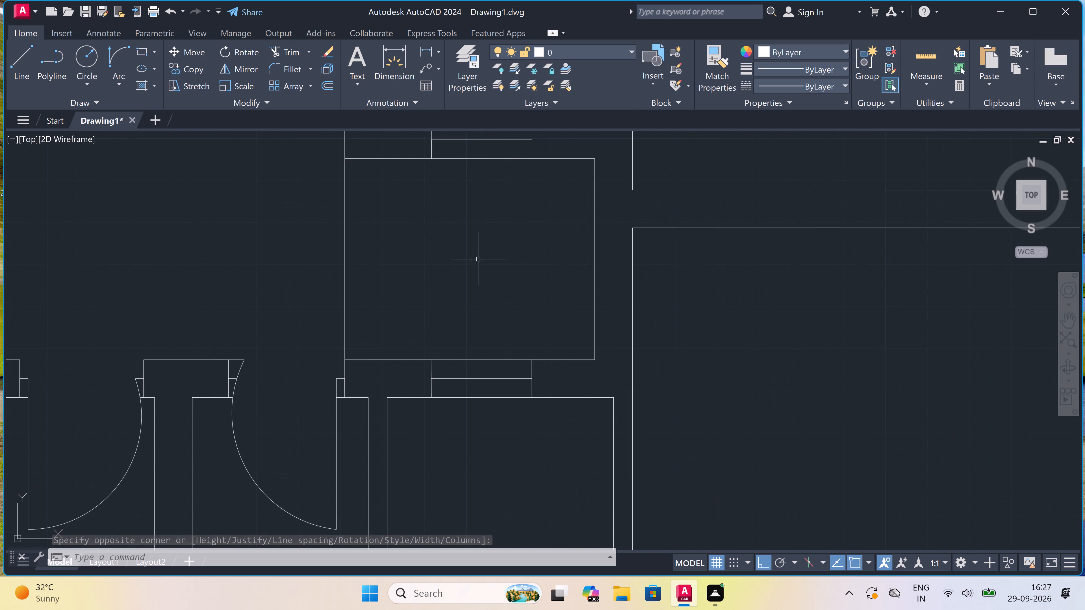
{"action": "key", "text": "space"}
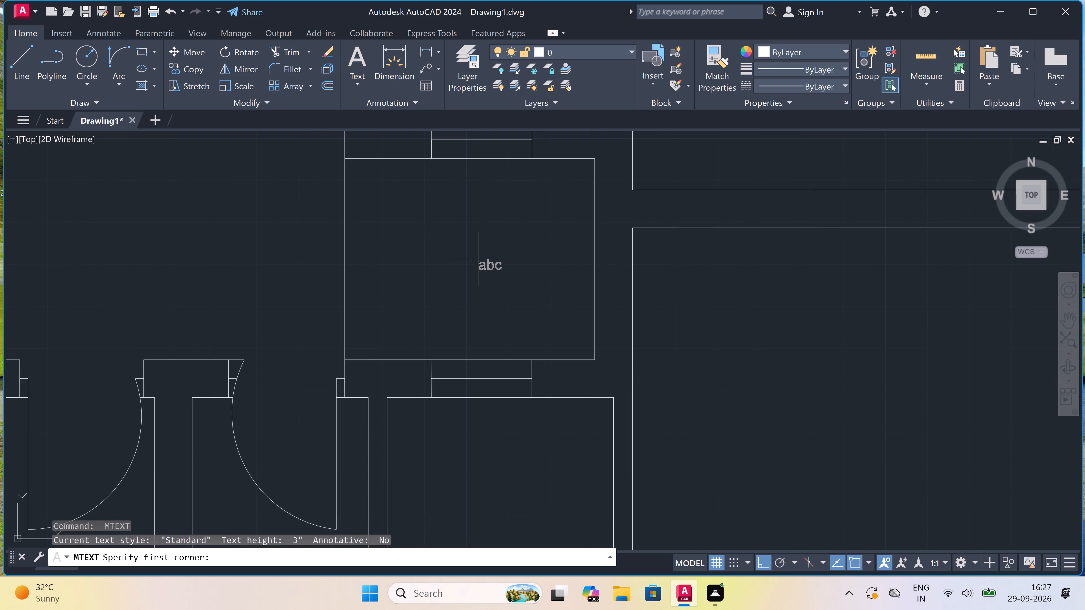
{"action": "left_click", "coordinate": [418, 234]}
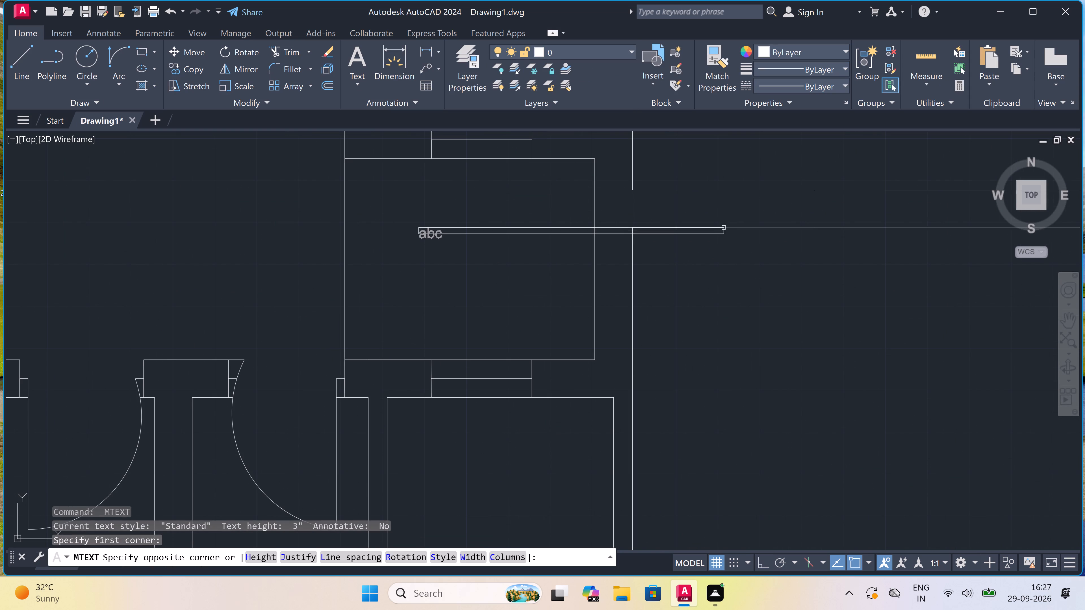
{"action": "left_click", "coordinate": [793, 262]}
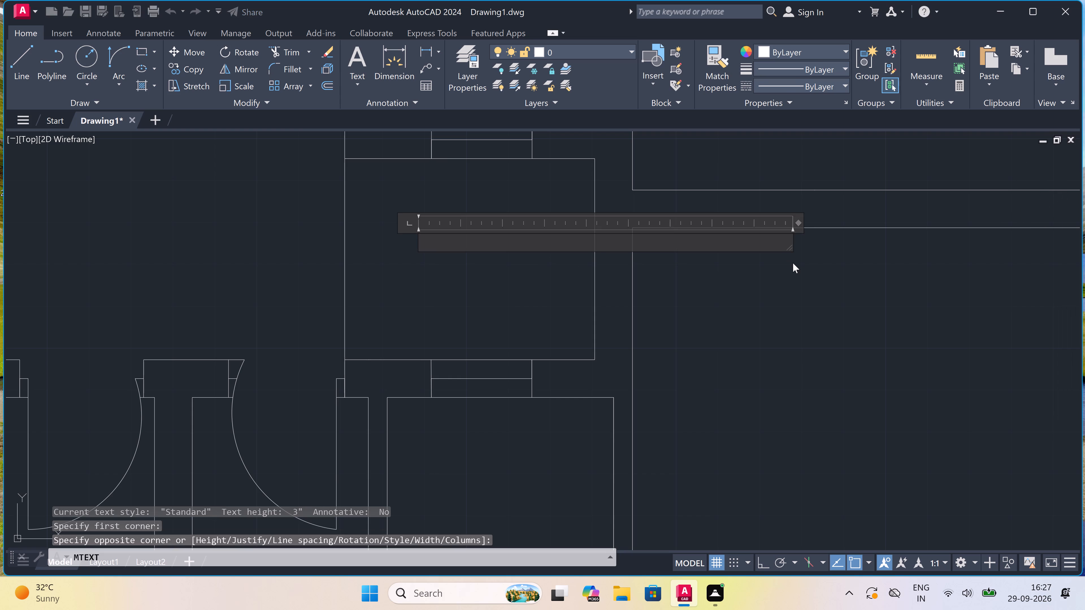
{"action": "type", "text": "O."}
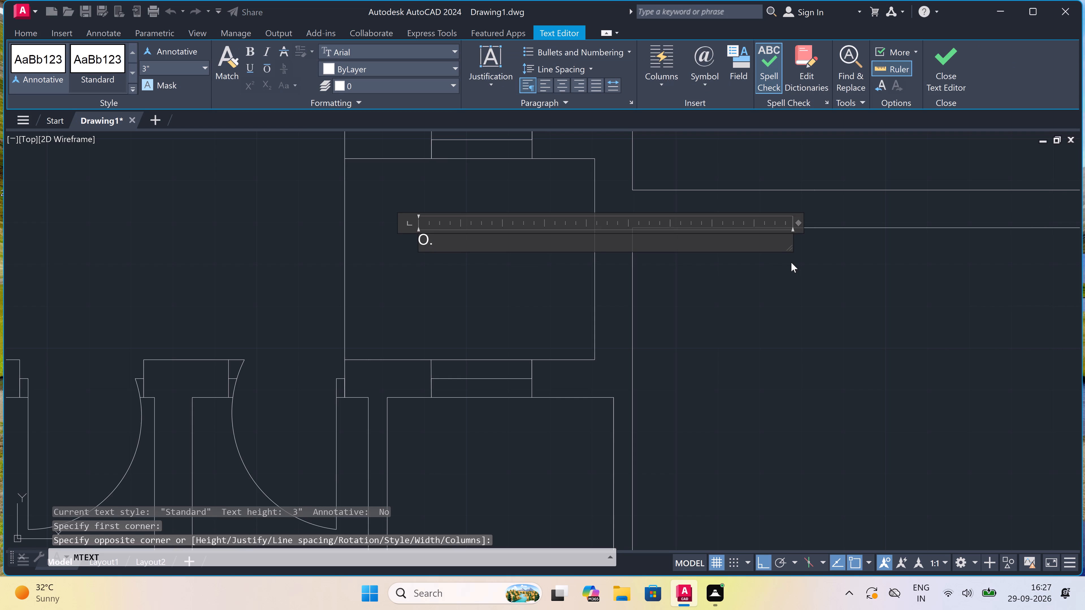
{"action": "type", "text": "T,"}
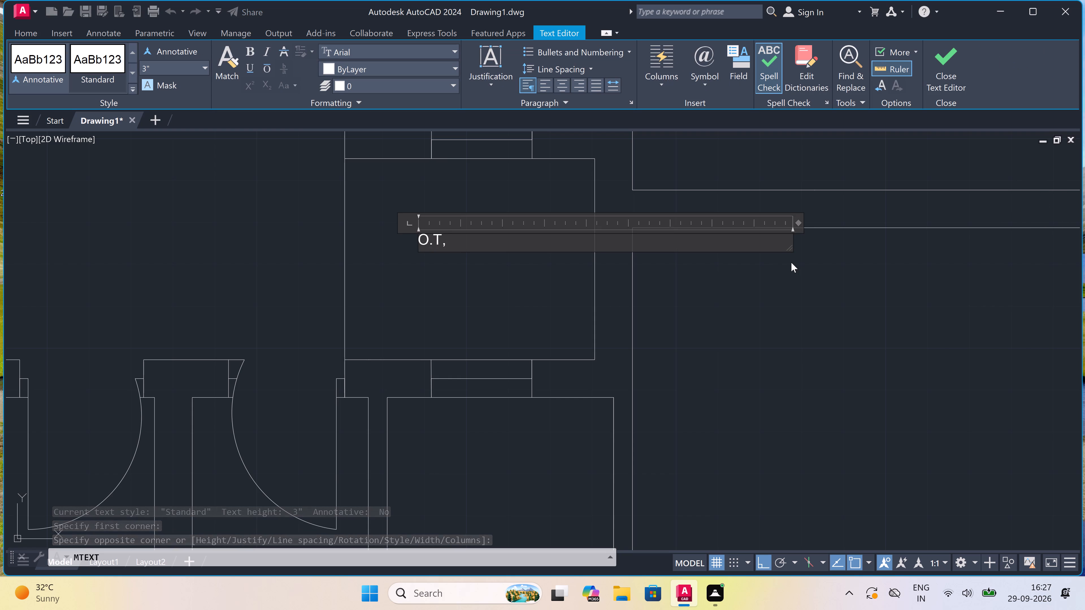
{"action": "key", "text": "BackSpace"}
{"action": "key", "text": "period"}
{"action": "key", "text": "s"}
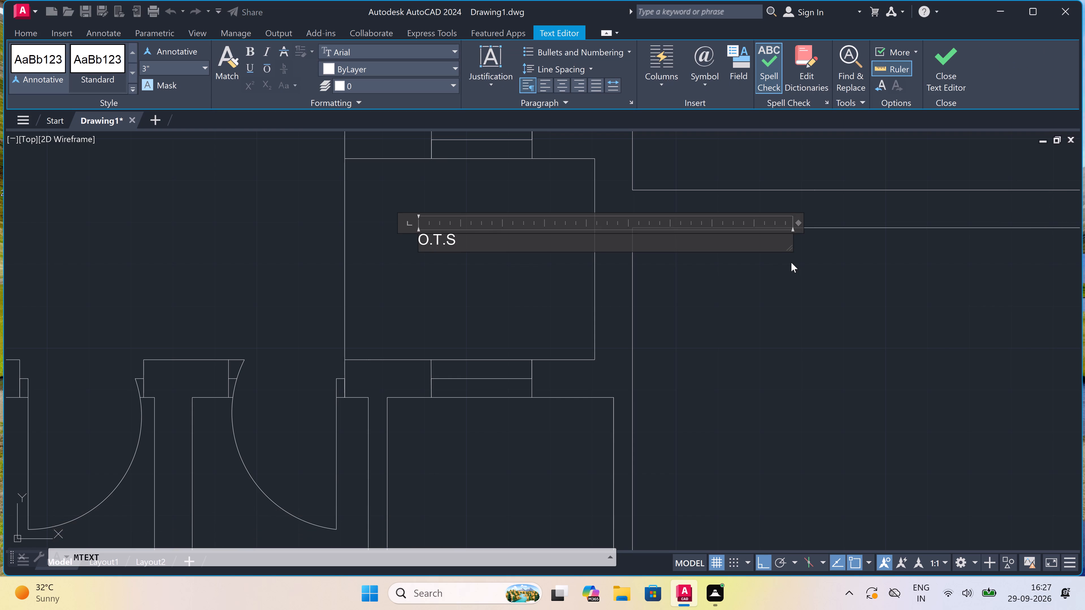
{"action": "key", "text": "Return"}
{"action": "key", "text": "4"}
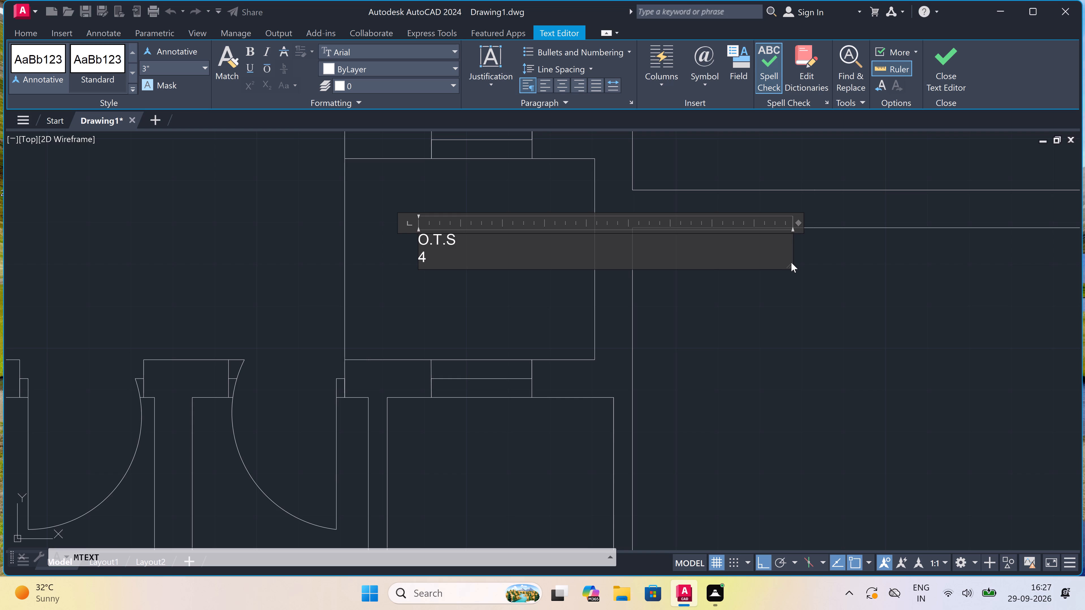
{"action": "type", "text": "'0\""}
{"action": "key", "text": "x"}
{"action": "type", "text": "5'0\""}
{"action": "left_click", "coordinate": [397, 287]}
Add a multiline text label BEDROOM with 9'0"X9'6" beneath it in the original plan's room east of the TOILET across from the LOBBY.
{"action": "scroll", "coordinate": [398, 287], "scroll_direction": "down", "scroll_amount": 4}
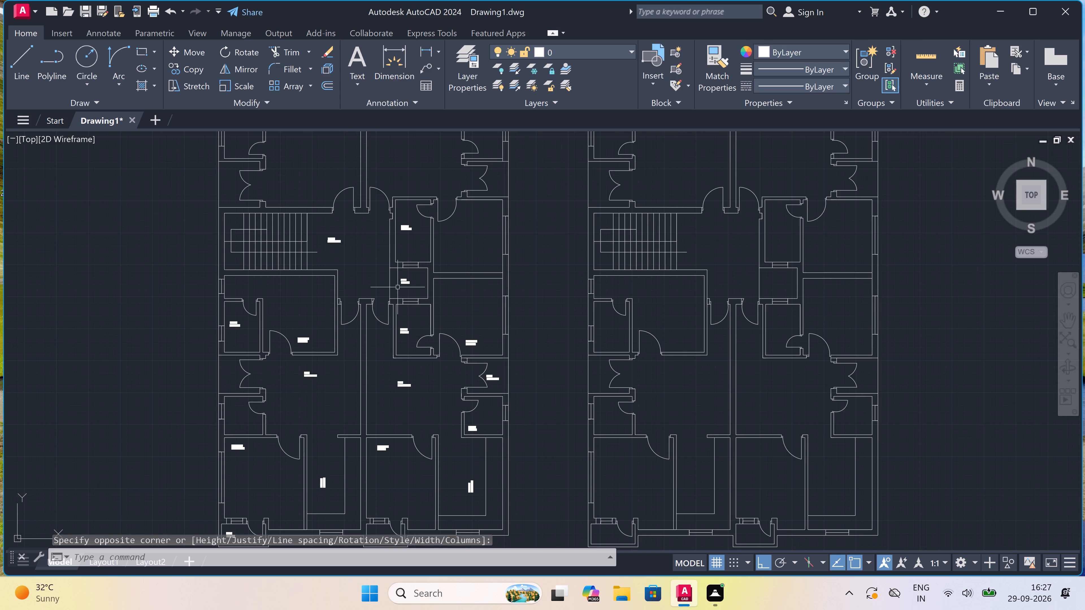
{"action": "scroll", "coordinate": [481, 227], "scroll_direction": "up", "scroll_amount": 2}
{"action": "scroll", "coordinate": [478, 231], "scroll_direction": "down", "scroll_amount": 2}
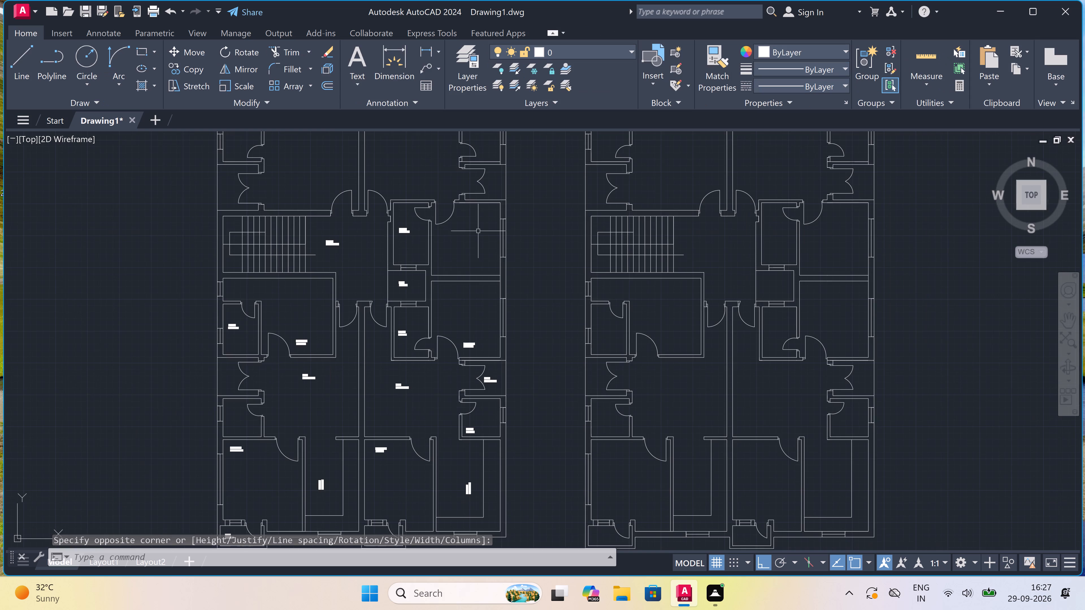
{"action": "scroll", "coordinate": [491, 192], "scroll_direction": "up", "scroll_amount": 4}
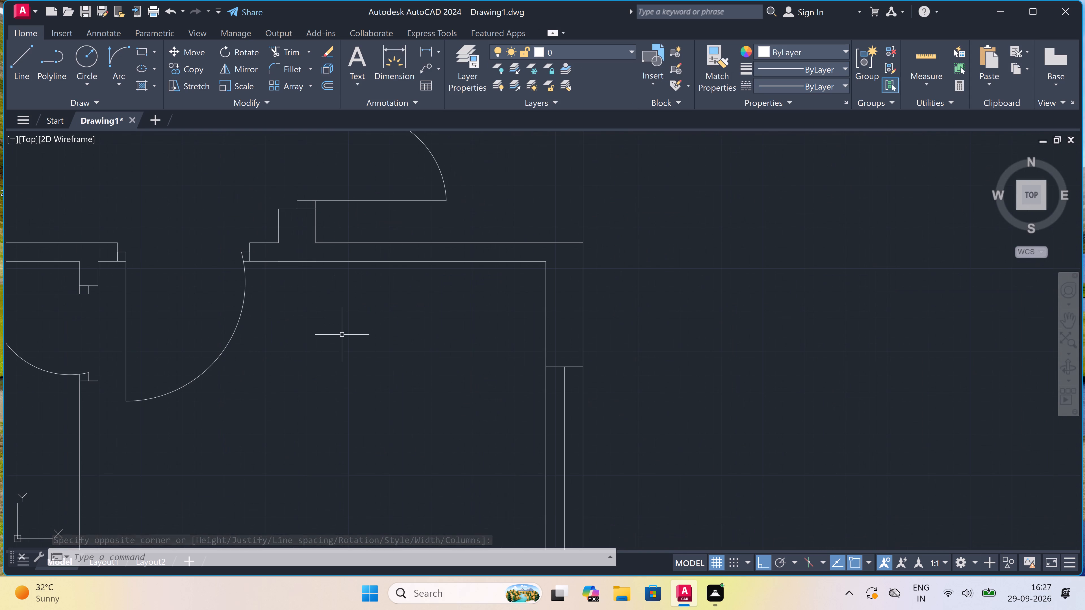
{"action": "key", "text": "space"}
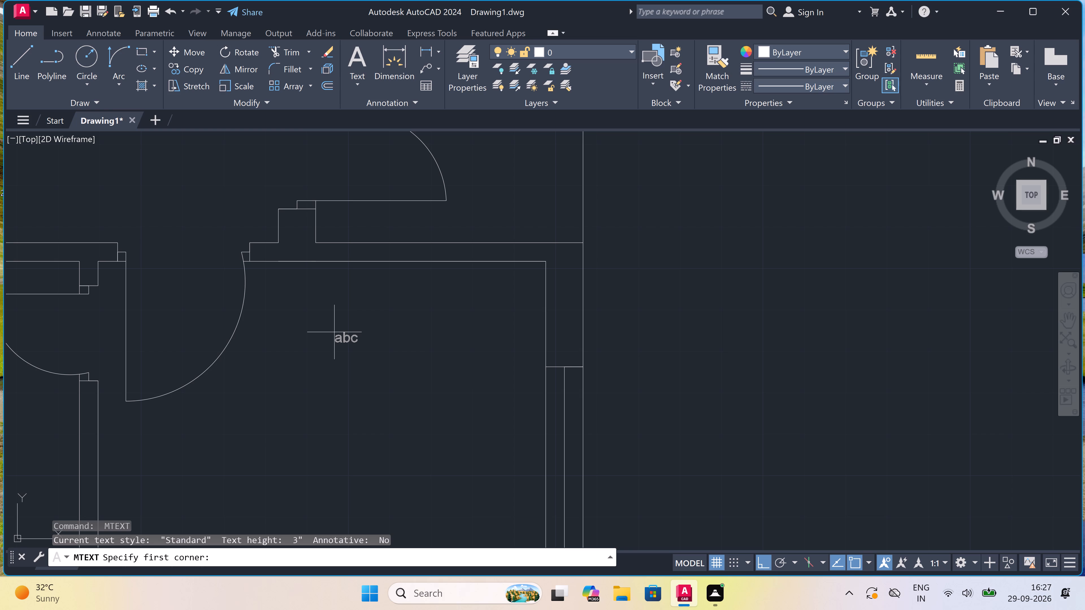
{"action": "left_click_drag", "start_coordinate": [314, 317], "coordinate": [327, 323]}
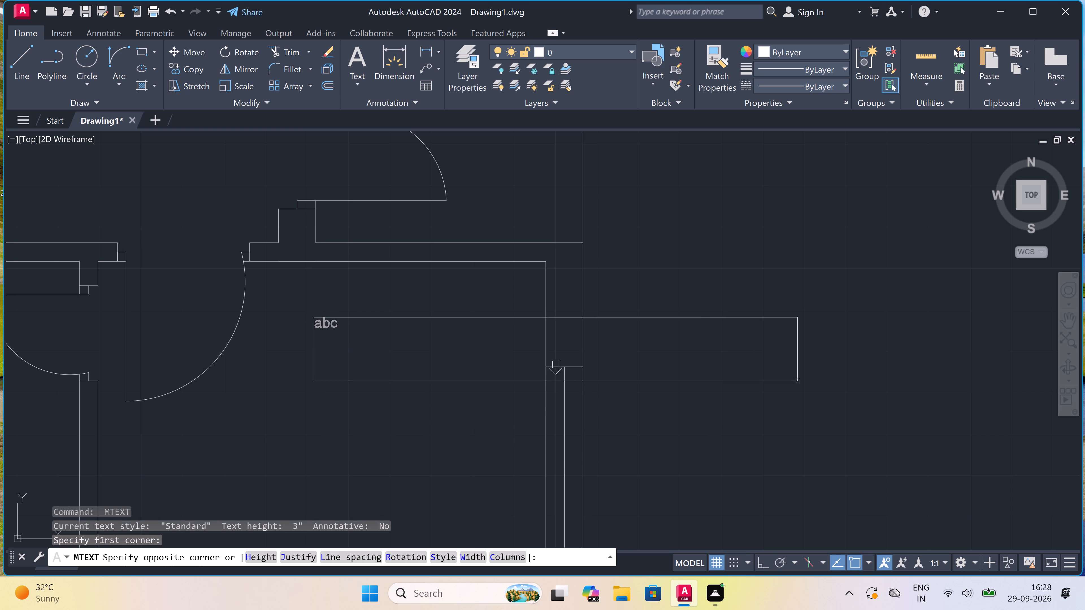
{"action": "left_click", "coordinate": [817, 356]}
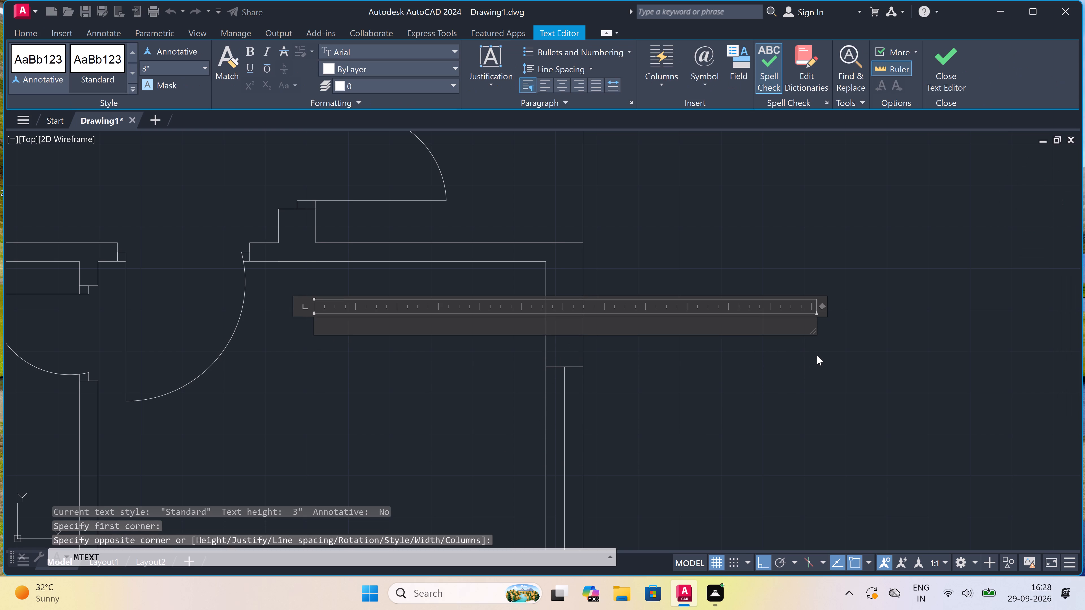
{"action": "key", "text": "b"}
{"action": "key", "text": "e"}
{"action": "key", "text": "d"}
{"action": "key", "text": "r"}
{"action": "key", "text": "o"}
{"action": "key", "text": "o"}
{"action": "key", "text": "m"}
{"action": "key", "text": "Return"}
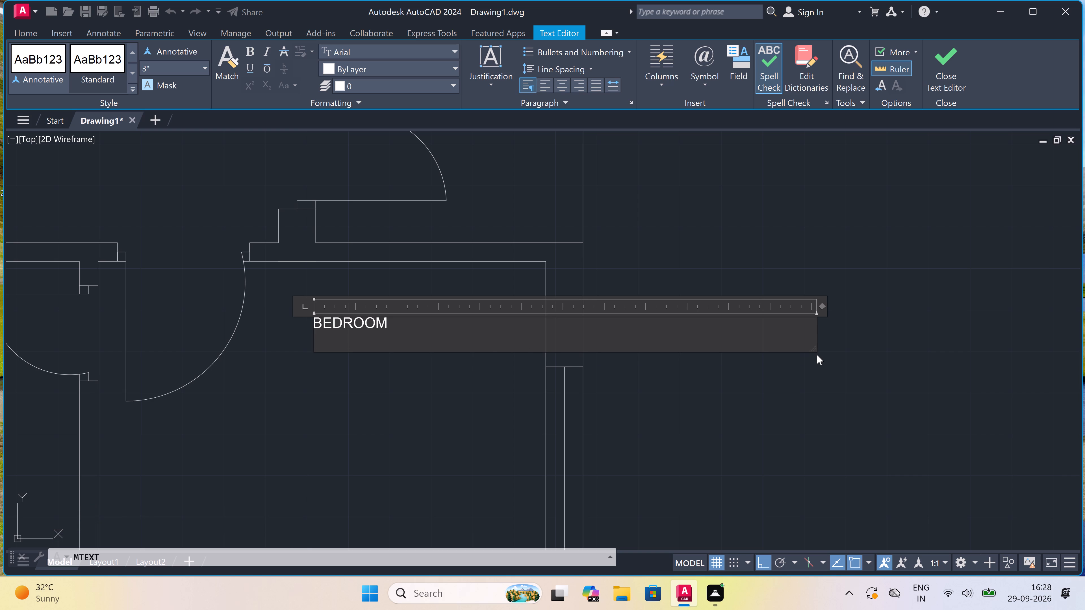
{"action": "key", "text": "9"}
{"action": "key", "text": "apostrophe"}
{"action": "key", "text": "0"}
{"action": "key", "text": "shift+quotedbl"}
{"action": "key", "text": "x"}
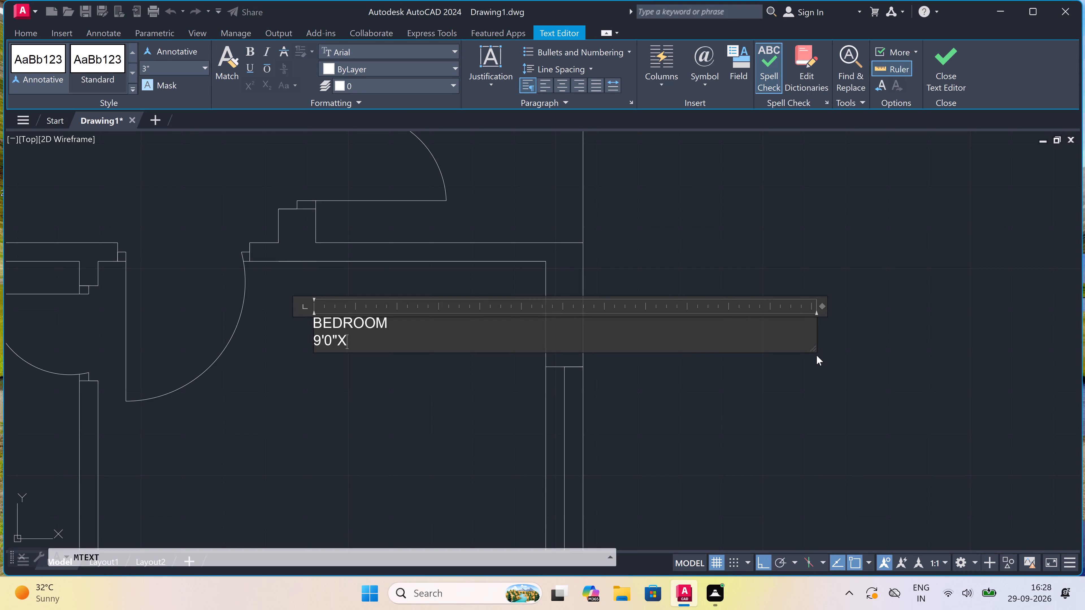
{"action": "key", "text": "9"}
{"action": "key", "text": "apostrophe"}
{"action": "key", "text": "6"}
{"action": "key", "text": "shift+quotedbl"}
{"action": "left_click", "coordinate": [480, 463]}
Add a multiline text label DECK with 5'4.5"X4.7.5" beneath it in the original plan's double-door space north of the 9'0"X9'6" BEDROOM.
{"action": "scroll", "coordinate": [480, 463], "scroll_direction": "down", "scroll_amount": 4}
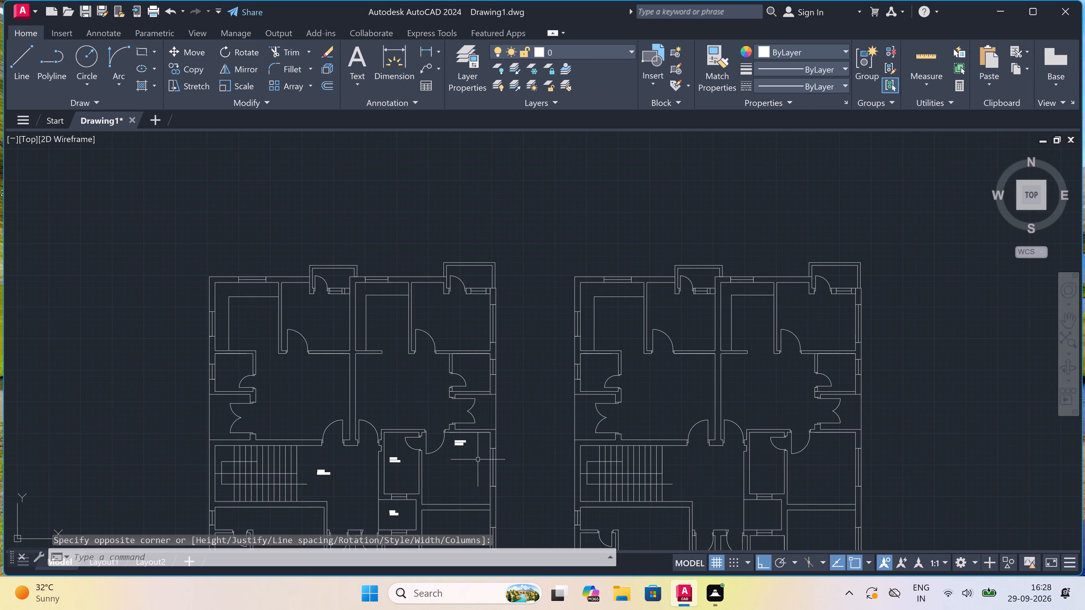
{"action": "scroll", "coordinate": [443, 413], "scroll_direction": "up", "scroll_amount": 2}
{"action": "scroll", "coordinate": [578, 412], "scroll_direction": "up", "scroll_amount": 1}
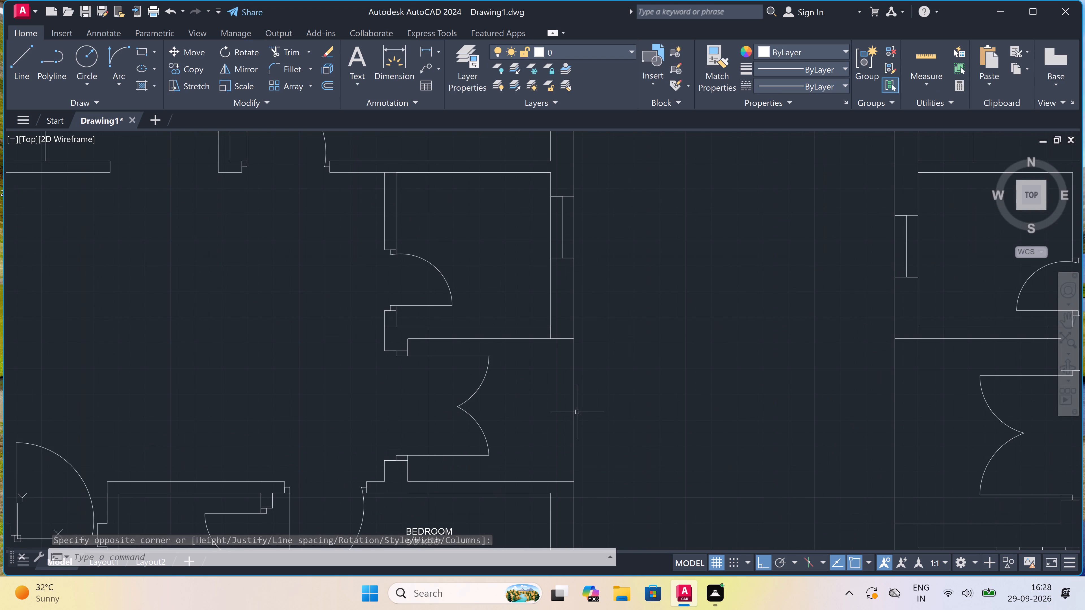
{"action": "key", "text": "space"}
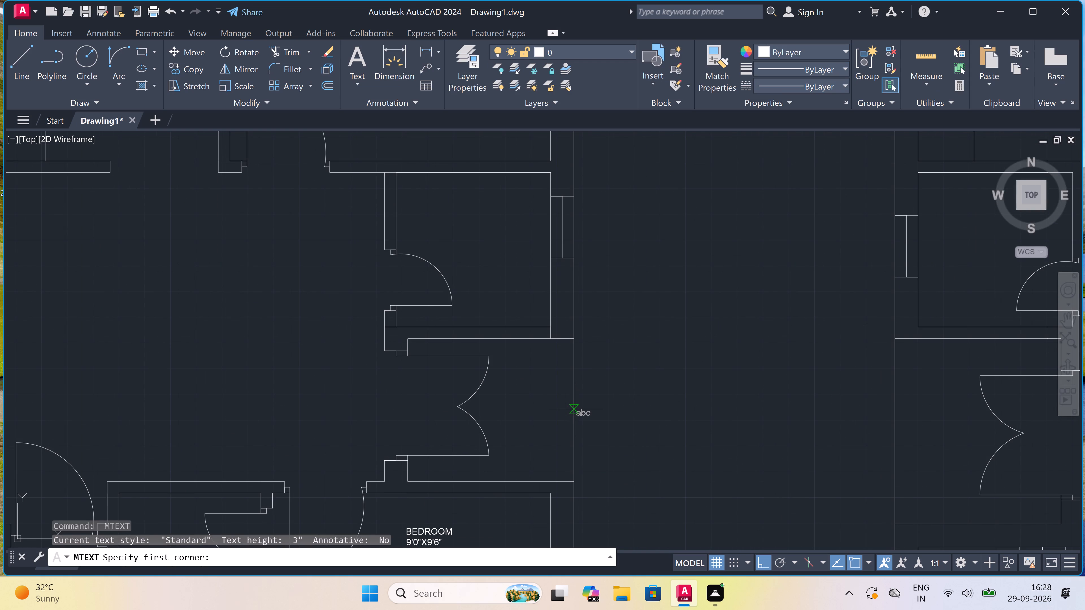
{"action": "left_click", "coordinate": [498, 403]}
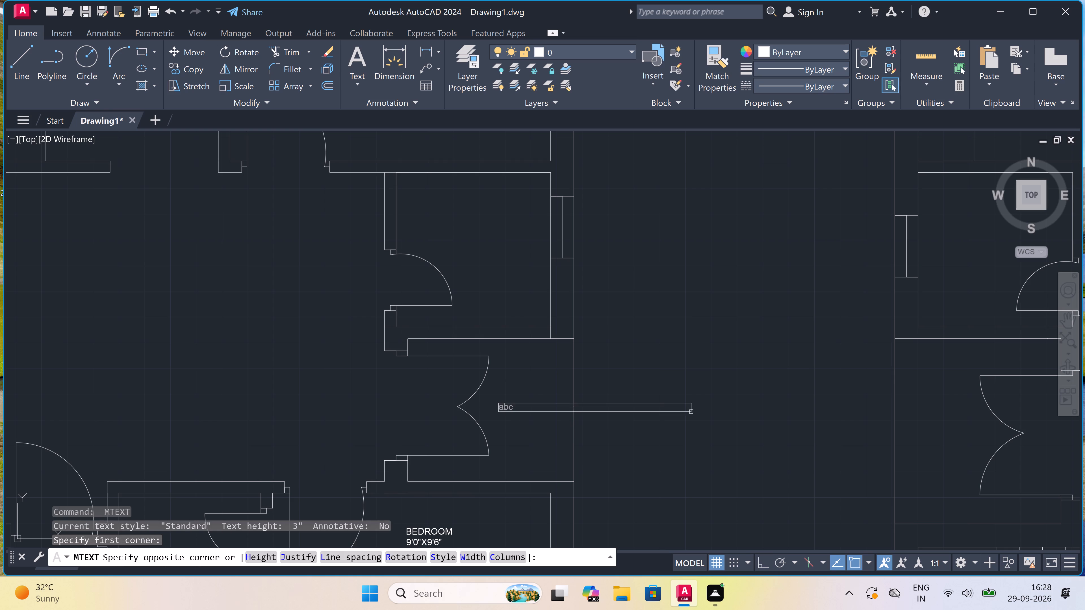
{"action": "left_click", "coordinate": [703, 414]}
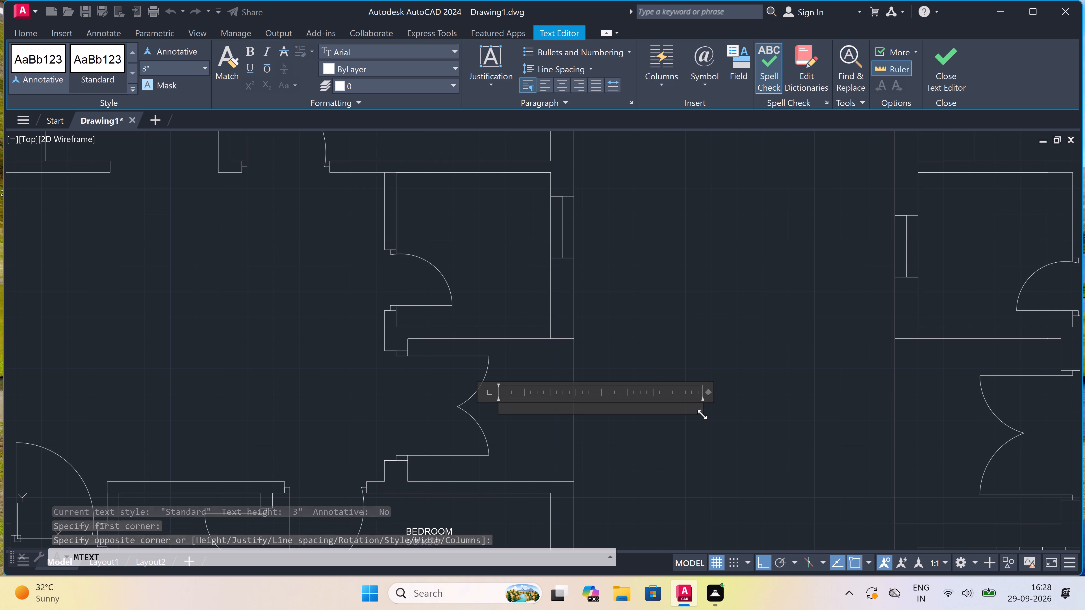
{"action": "type", "text": "DECK"}
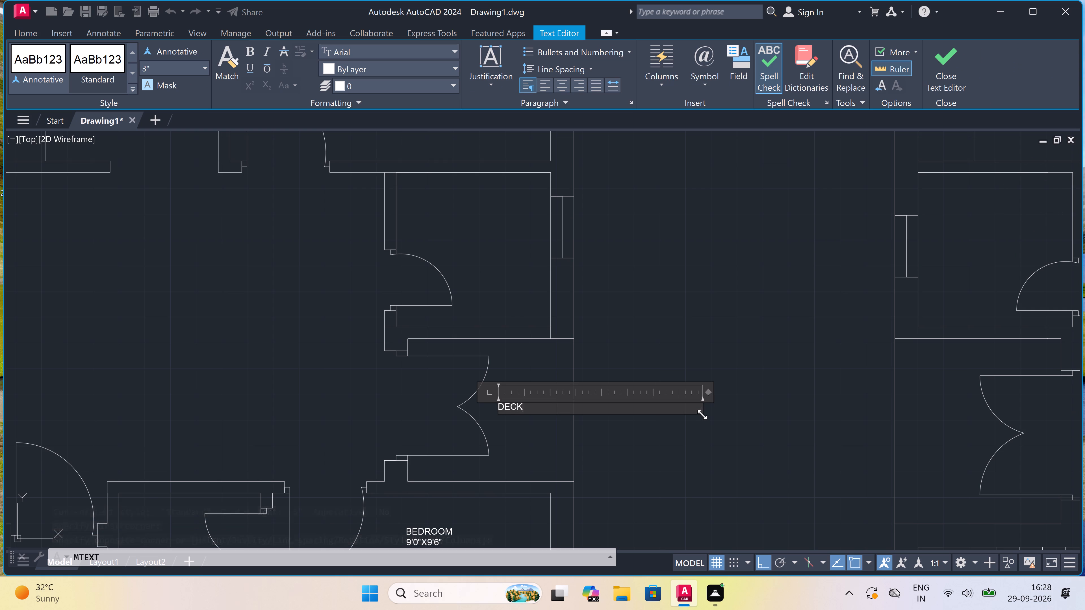
{"action": "key", "text": "Return"}
{"action": "key", "text": "5"}
{"action": "key", "text": "apostrophe"}
{"action": "type", "text": "4."}
{"action": "key", "text": "5"}
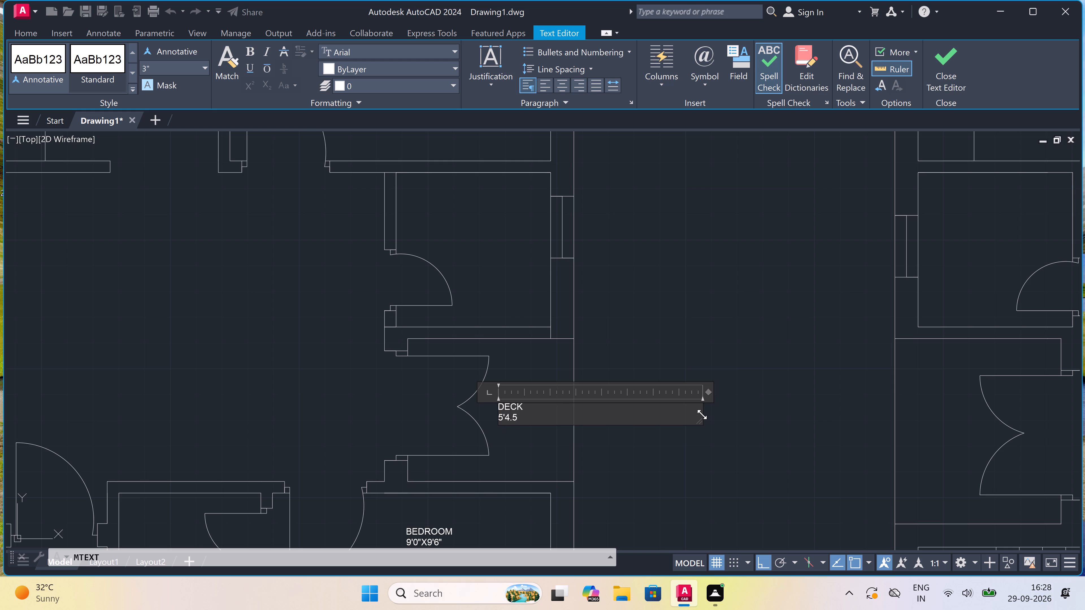
{"action": "key", "text": "shift+quotedbl"}
{"action": "key", "text": "x"}
{"action": "key", "text": "4"}
{"action": "key", "text": "period"}
{"action": "key", "text": "7"}
{"action": "key", "text": "period"}
{"action": "key", "text": "5"}
{"action": "key", "text": "shift+quotedbl"}
{"action": "left_click", "coordinate": [366, 372]}
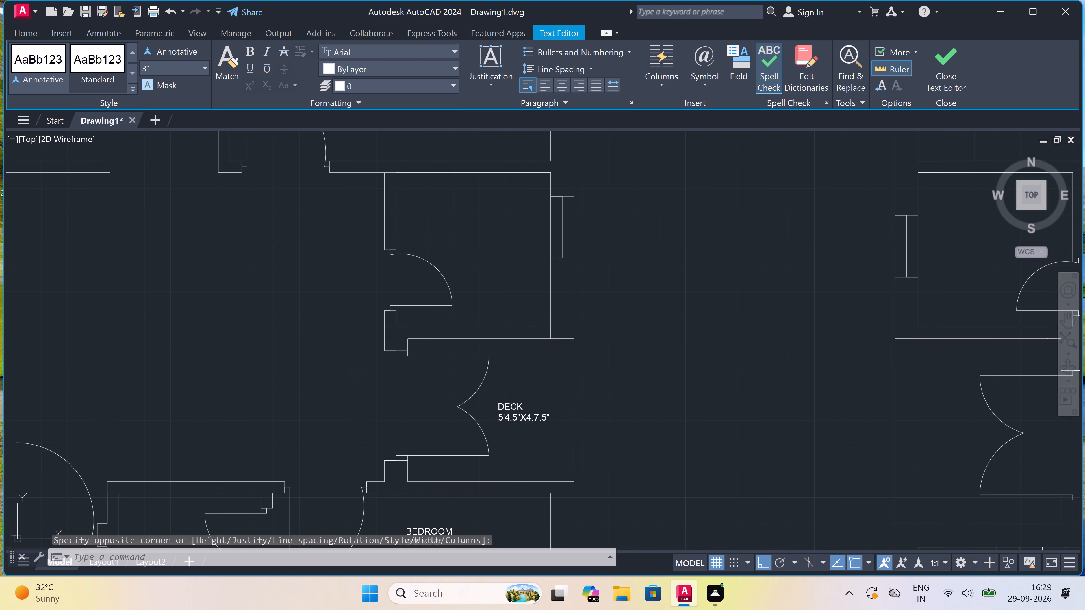
Add a multiline text label TOILET with 5'0"X5'0" beneath it in the small room directly north of the DECK.
{"action": "scroll", "coordinate": [366, 371], "scroll_direction": "down", "scroll_amount": 2}
{"action": "scroll", "coordinate": [396, 302], "scroll_direction": "up", "scroll_amount": 2}
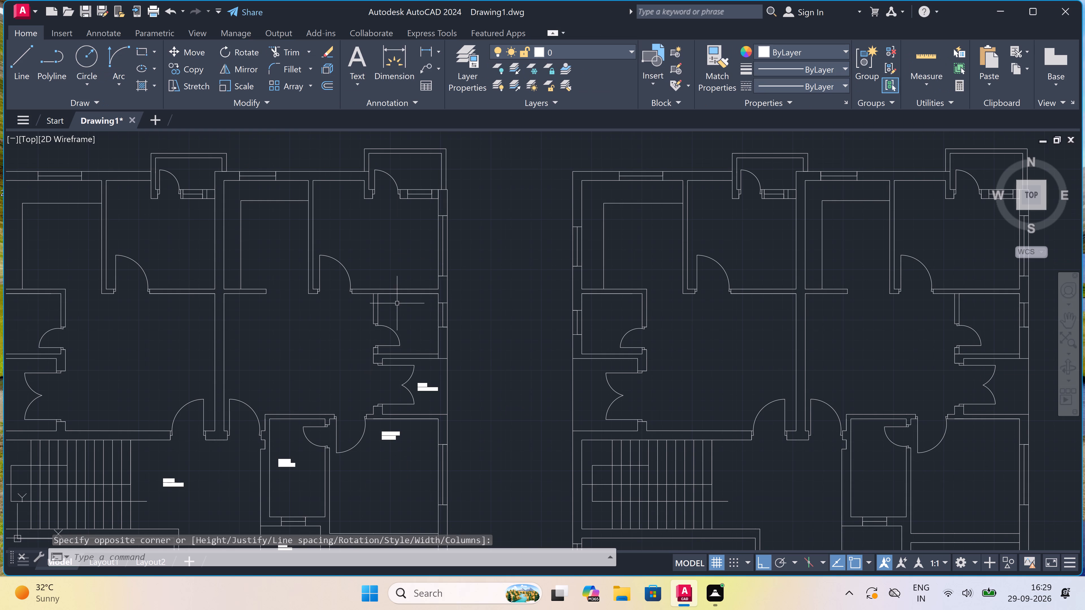
{"action": "key", "text": "space"}
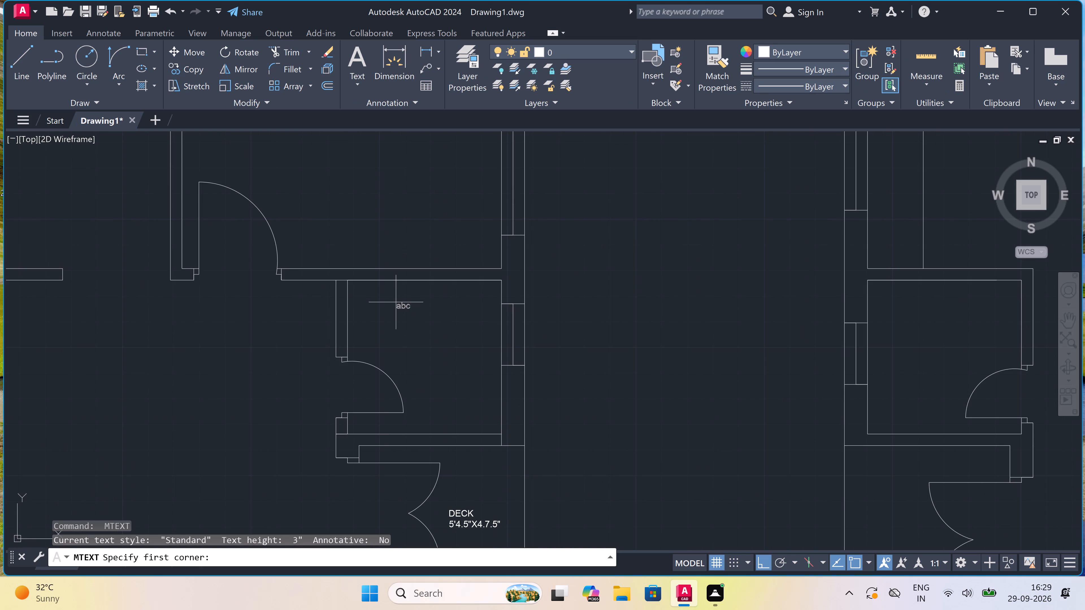
{"action": "left_click", "coordinate": [372, 306]}
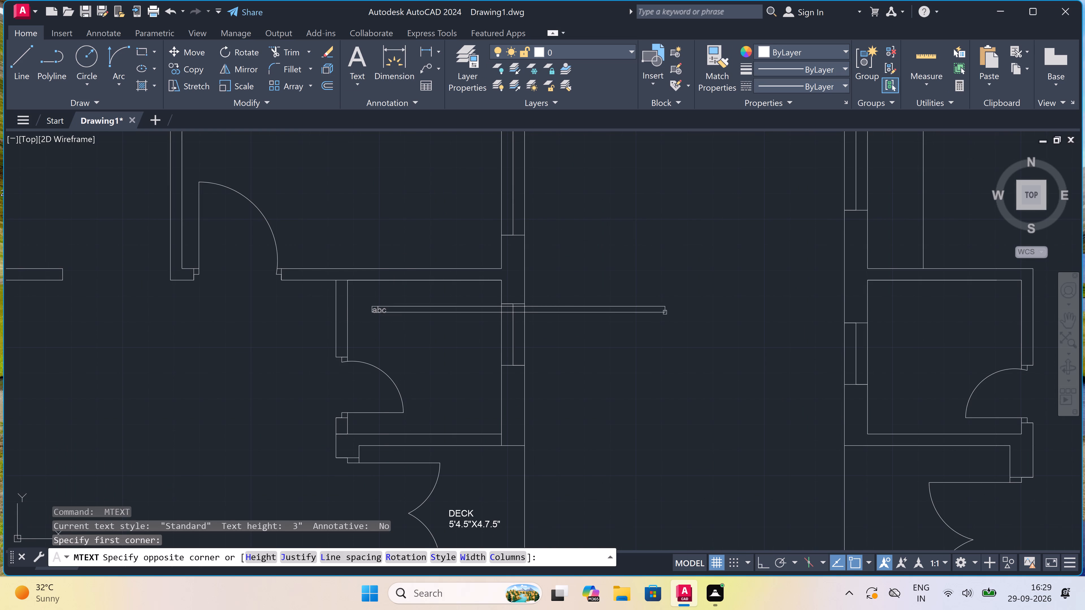
{"action": "left_click", "coordinate": [674, 312]}
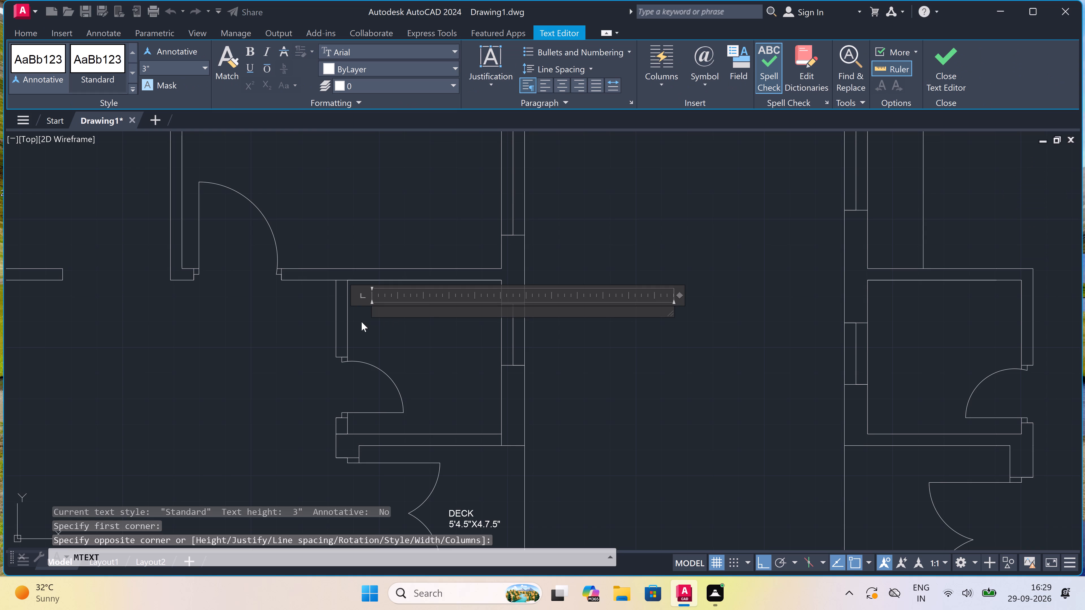
{"action": "scroll", "coordinate": [361, 322], "scroll_direction": "up", "scroll_amount": 2}
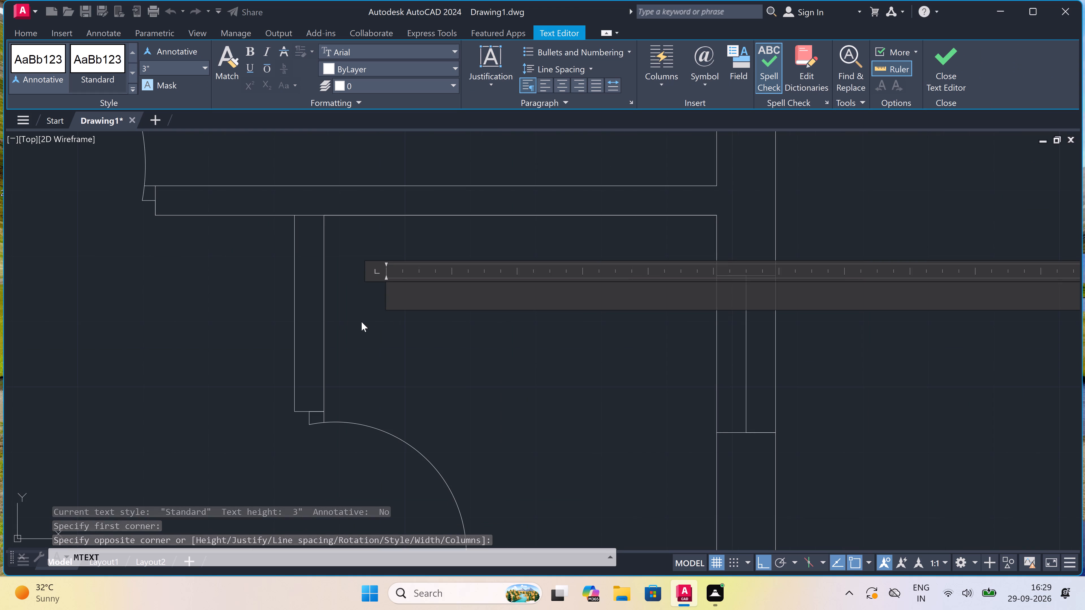
{"action": "type", "text": "YOILRT"}
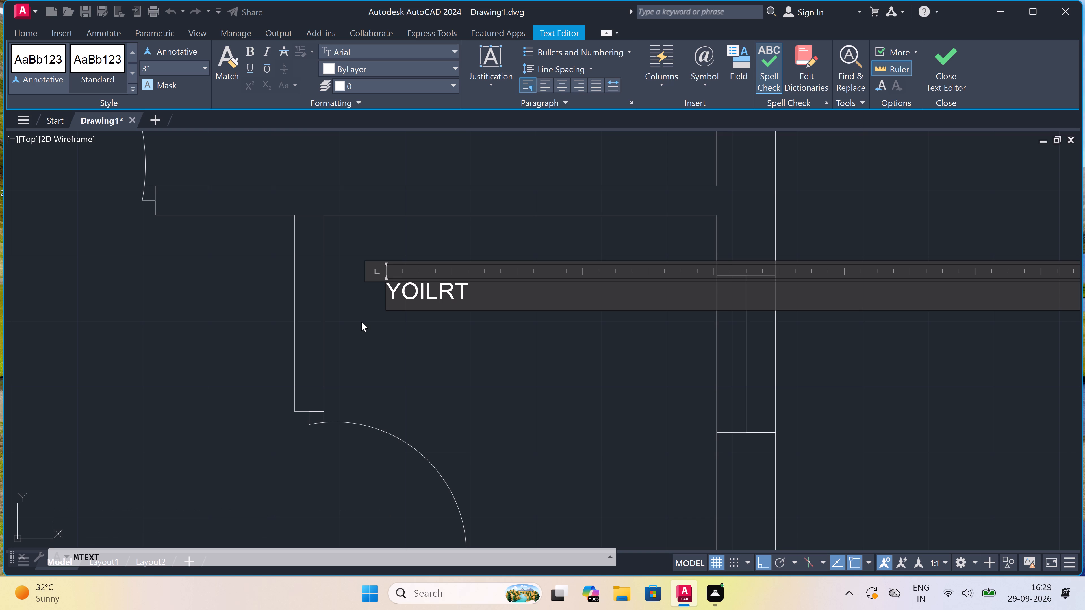
{"action": "key", "text": "BackSpace"}
{"action": "key", "text": "BackSpace"}
{"action": "key", "text": "BackSpace"}
{"action": "key", "text": "BackSpace"}
{"action": "key", "text": "BackSpace"}
{"action": "key", "text": "BackSpace"}
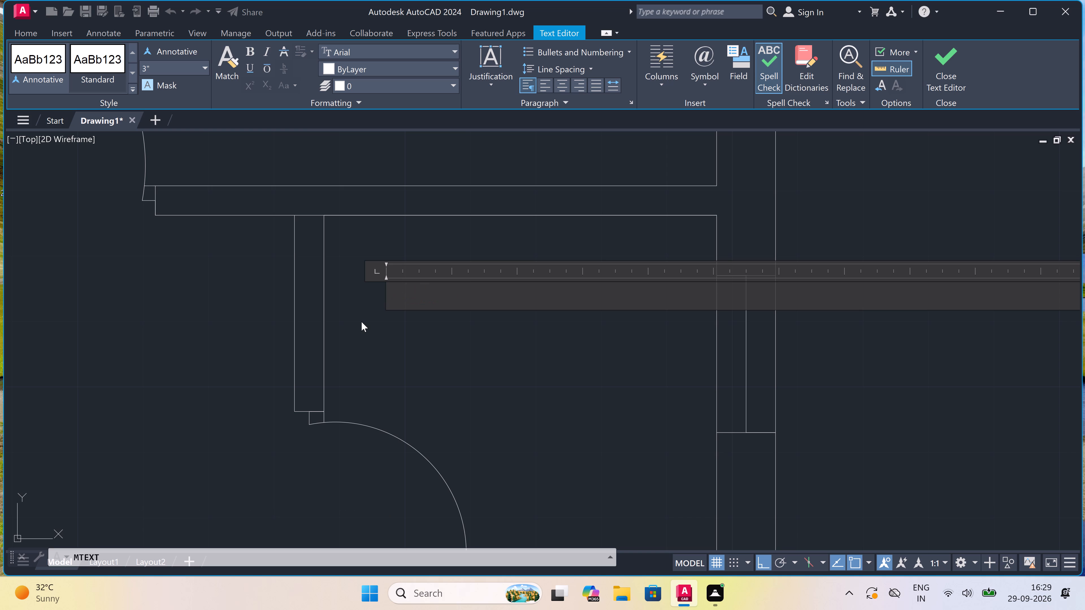
{"action": "type", "text": "TOILET"}
{"action": "key", "text": "Return"}
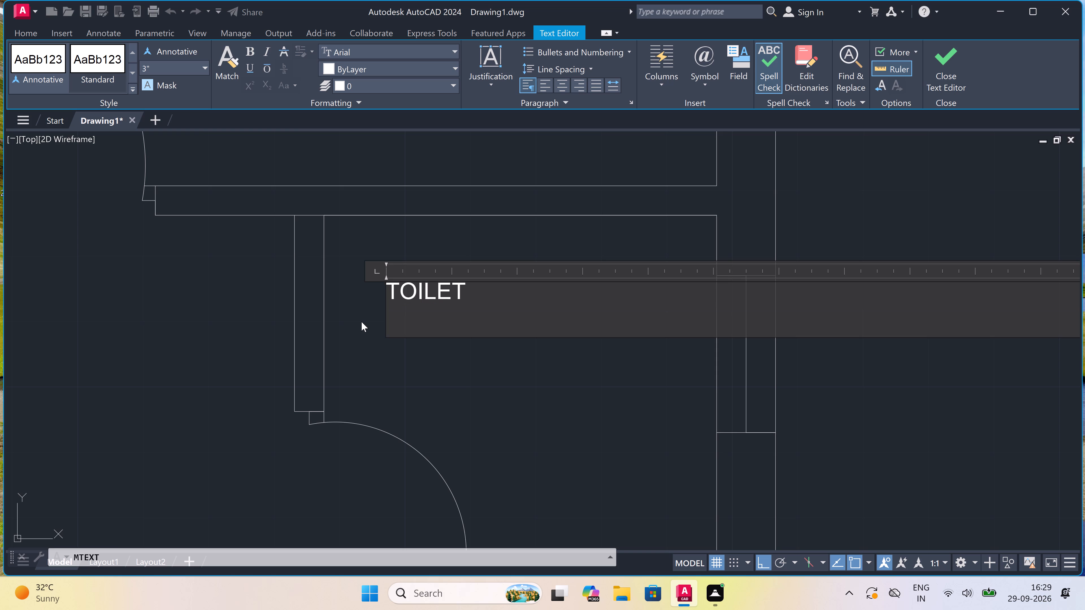
{"action": "key", "text": "5"}
{"action": "type", "text": "'0"}
{"action": "key", "text": "shift+quotedbl"}
{"action": "key", "text": "x"}
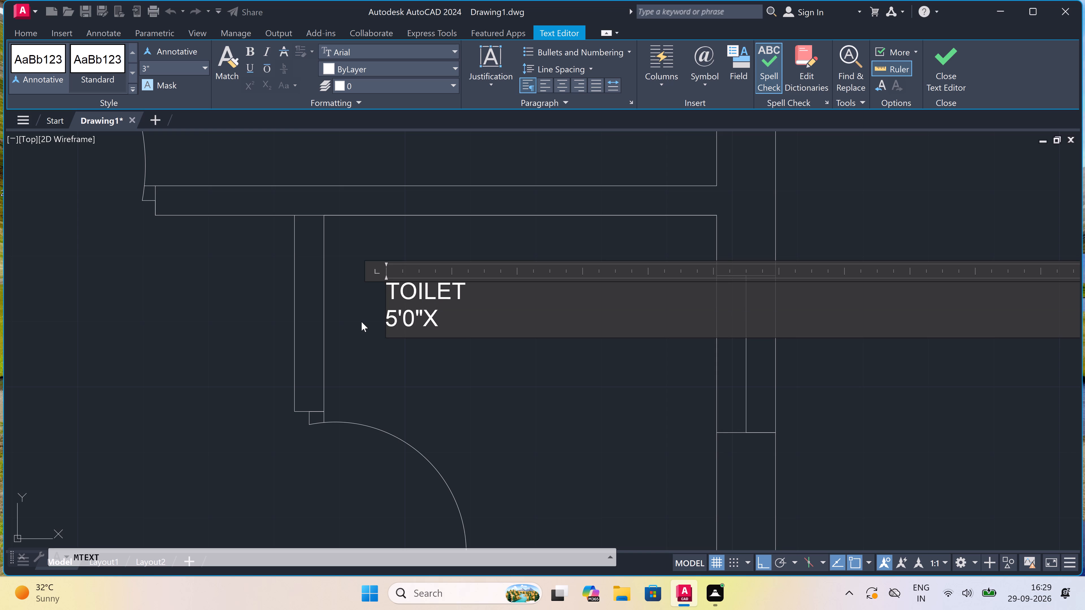
{"action": "key", "text": "5"}
{"action": "type", "text": "'0\""}
{"action": "left_click", "coordinate": [373, 338]}
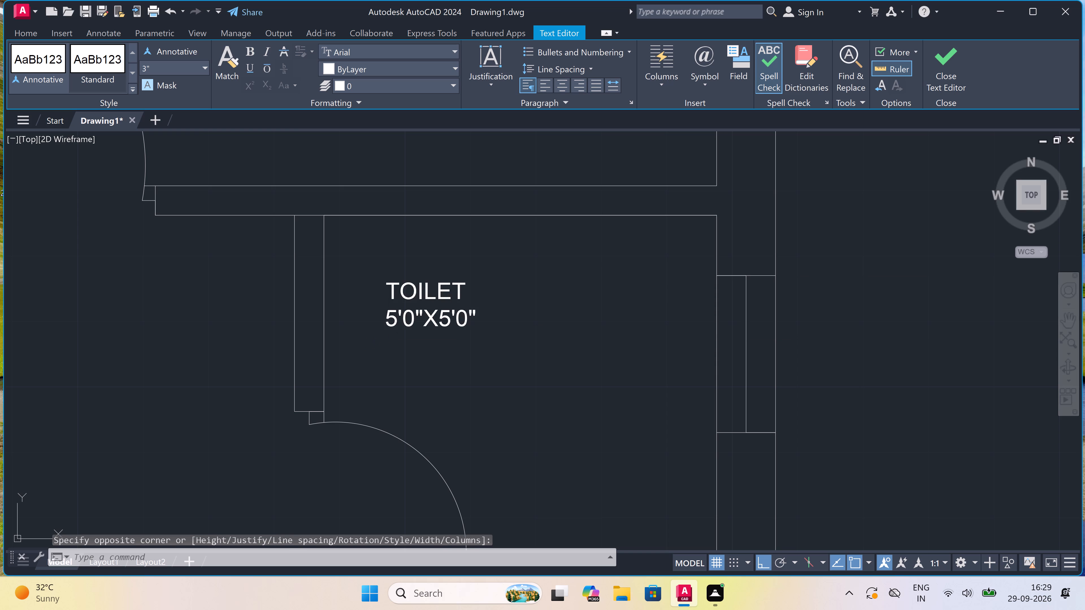
Add a multiline text label BEDROOM with 10'4.5"X9'0" beneath it in the original plan's room directly north of the 5'0"X5'0" TOILET.
{"action": "scroll", "coordinate": [373, 338], "scroll_direction": "down", "scroll_amount": 4}
{"action": "scroll", "coordinate": [373, 283], "scroll_direction": "up", "scroll_amount": 2}
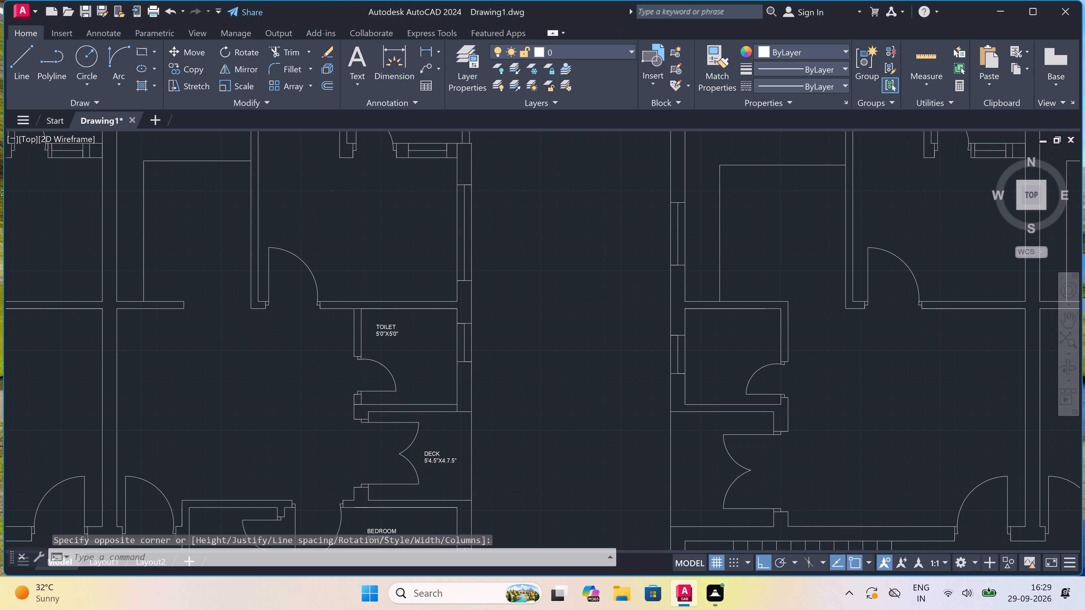
{"action": "key", "text": "space"}
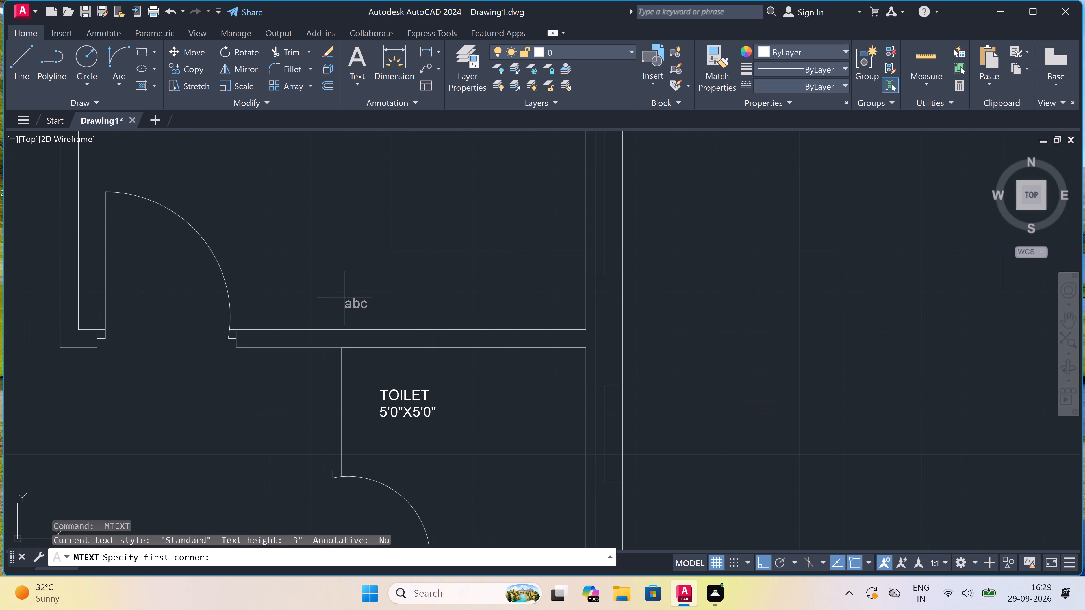
{"action": "left_click_drag", "start_coordinate": [279, 270], "coordinate": [288, 271]}
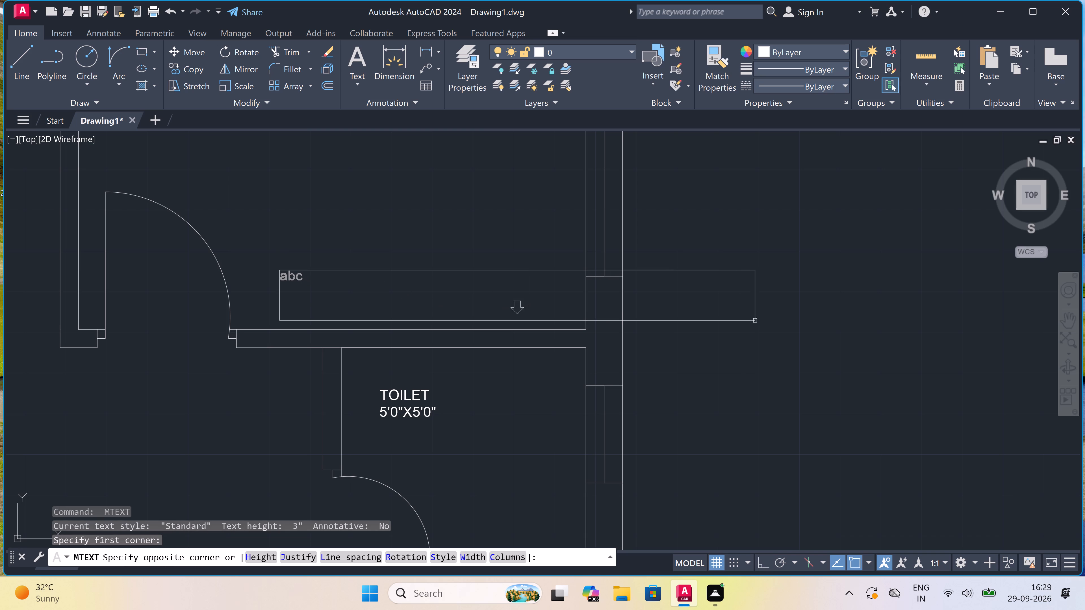
{"action": "left_click", "coordinate": [793, 302]}
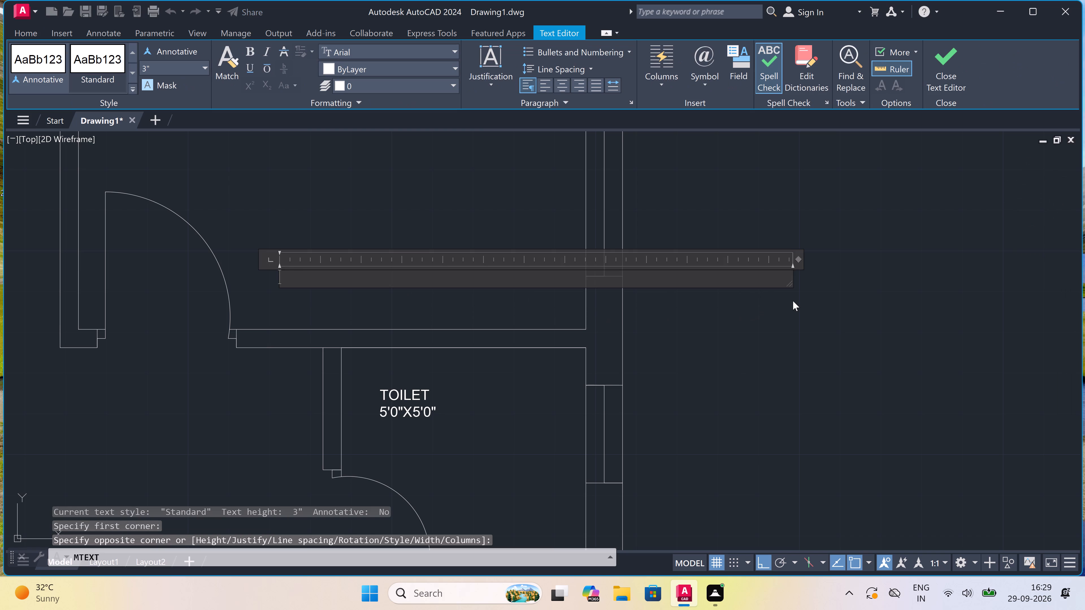
{"action": "type", "text": "BEDR"}
{"action": "type", "text": "OOM"}
{"action": "key", "text": "Return"}
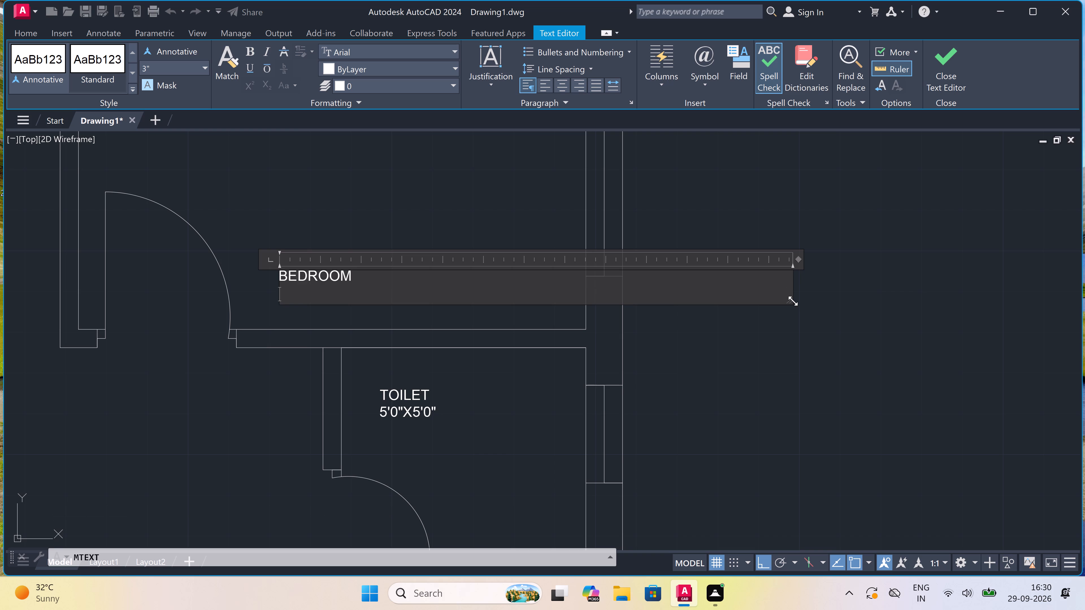
{"action": "key", "text": "1"}
{"action": "type", "text": "0'"}
{"action": "type", "text": "4.5"}
{"action": "key", "text": "shift+quotedbl"}
{"action": "key", "text": "x"}
{"action": "key", "text": "9"}
{"action": "type", "text": "'0\""}
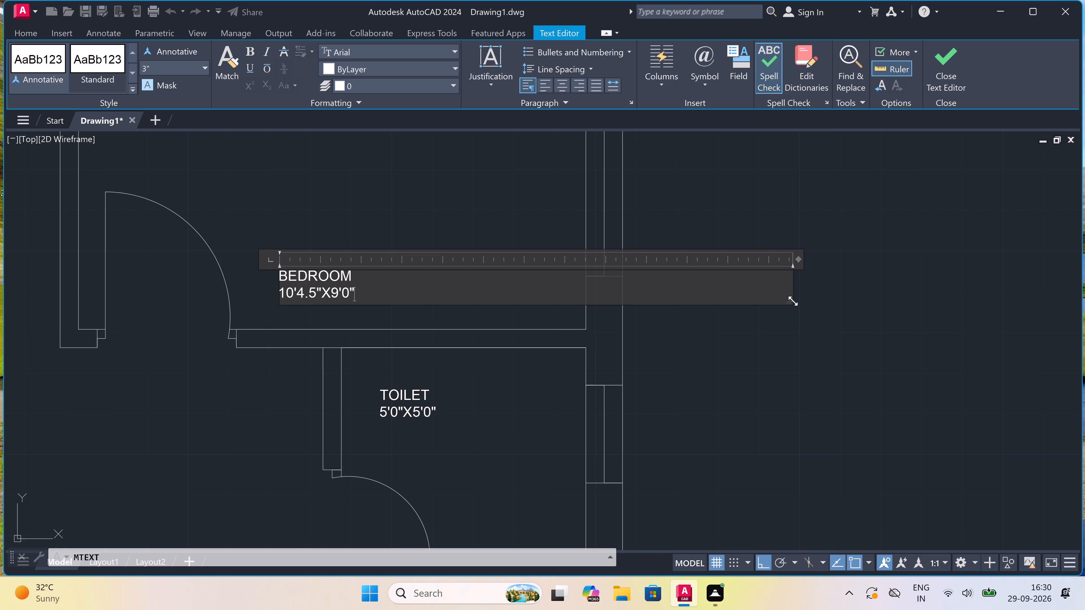
{"action": "left_click", "coordinate": [416, 228]}
Add a multiline text label DECK with 6'6"X3'6" beneath it in the projecting space north of the 10'4.5"X9'0" BEDROOM.
{"action": "scroll", "coordinate": [424, 290], "scroll_direction": "down", "scroll_amount": 5}
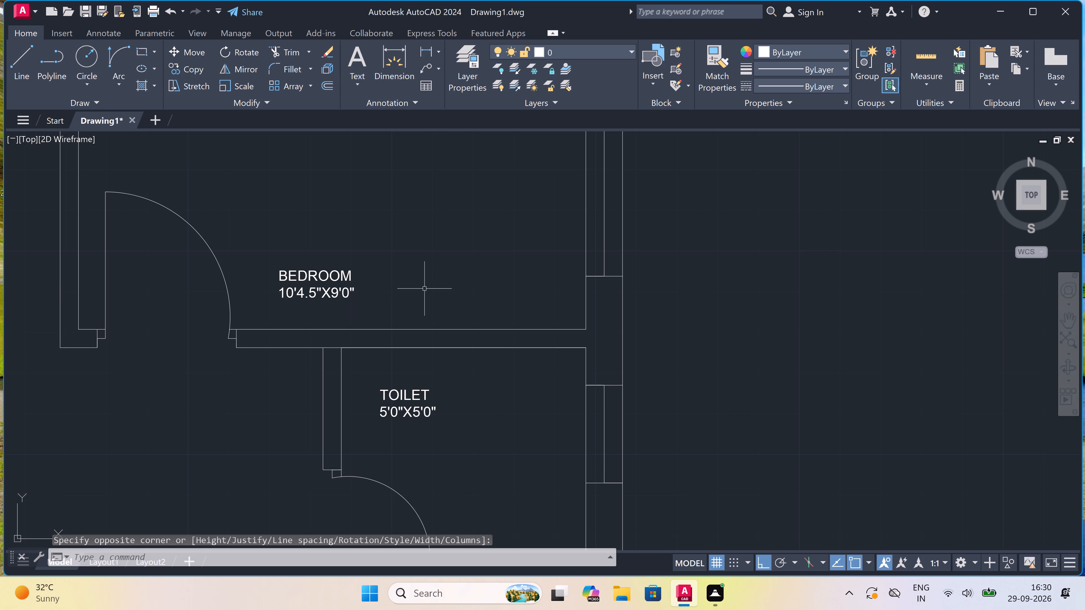
{"action": "scroll", "coordinate": [424, 297], "scroll_direction": "down", "scroll_amount": 1}
{"action": "scroll", "coordinate": [431, 245], "scroll_direction": "up", "scroll_amount": 5}
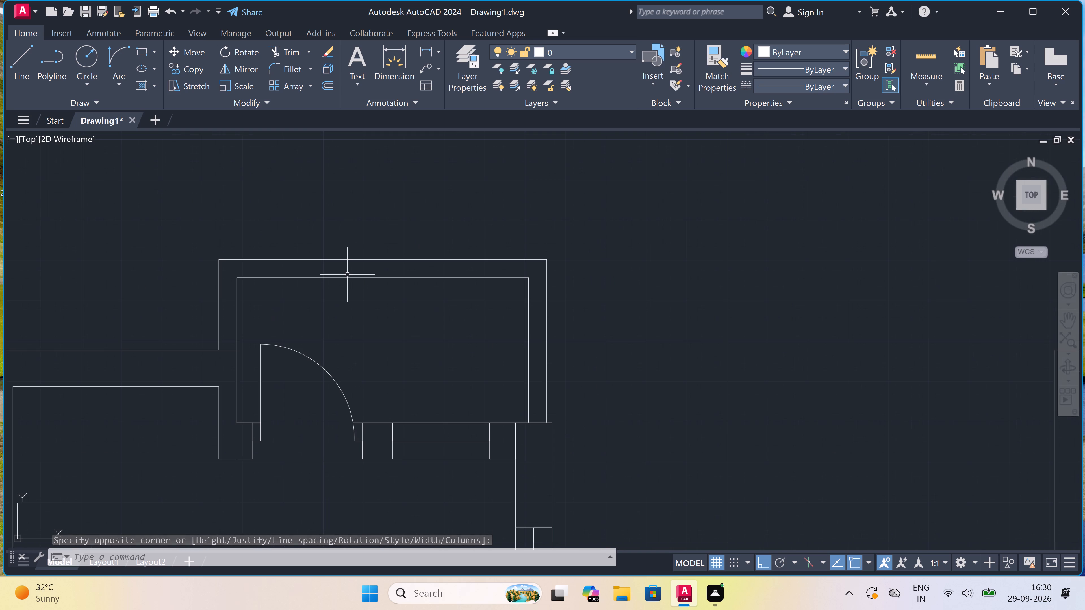
{"action": "key", "text": "space"}
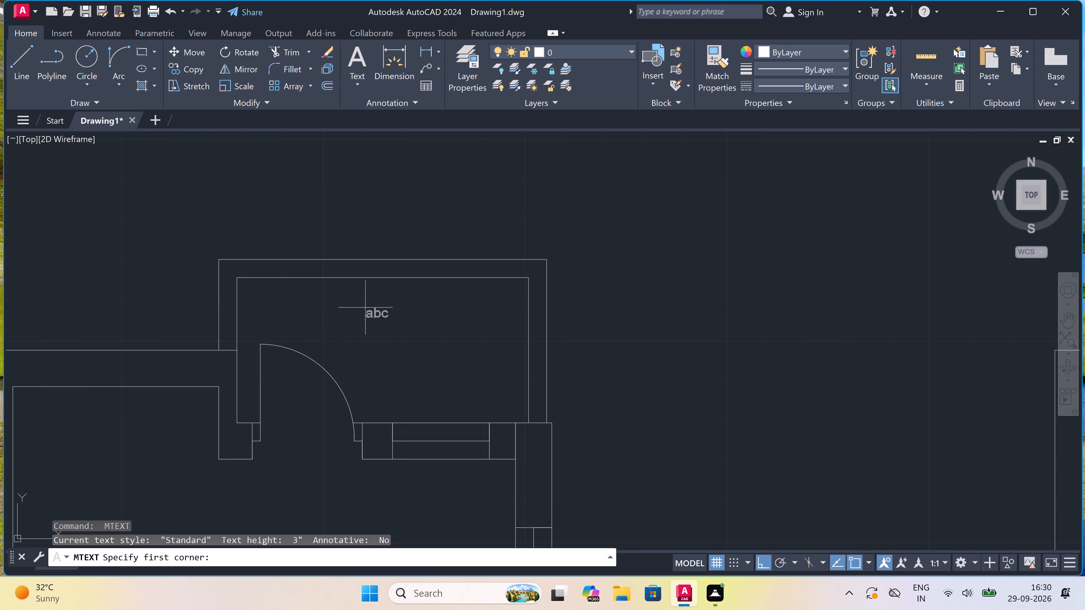
{"action": "left_click", "coordinate": [346, 319]}
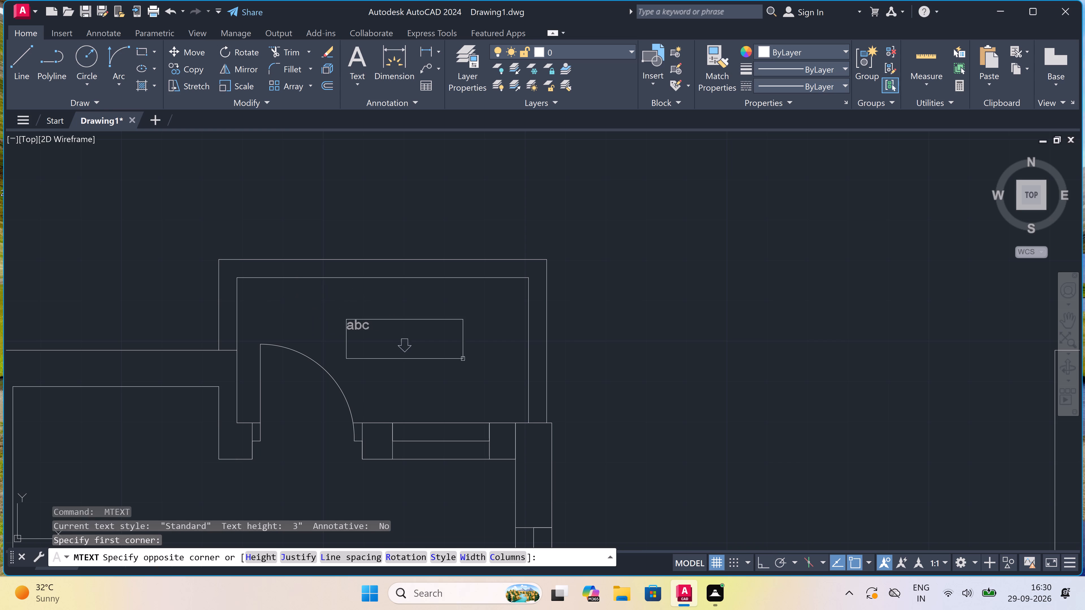
{"action": "left_click", "coordinate": [676, 368]}
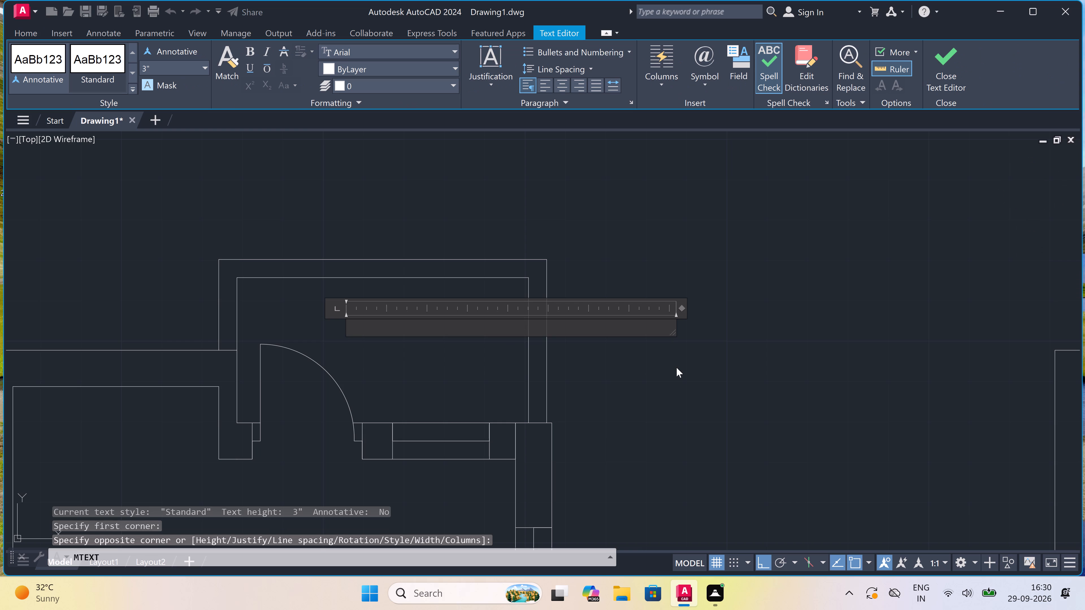
{"action": "type", "text": "DEC"}
{"action": "key", "text": "k"}
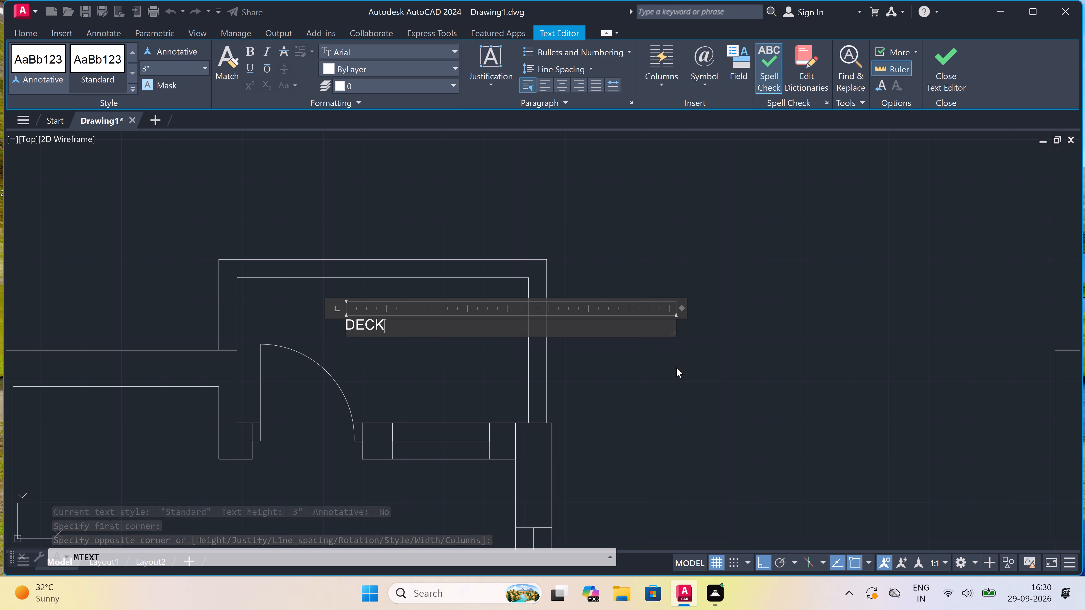
{"action": "key", "text": "Return"}
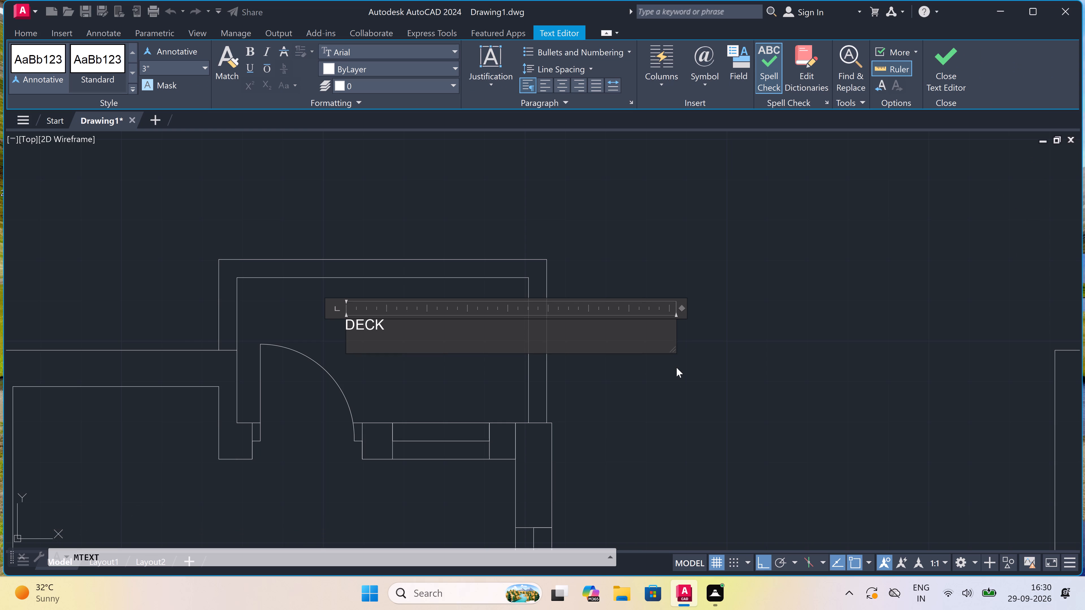
{"action": "type", "text": "6'6"}
{"action": "type", "text": "\"X"}
{"action": "key", "text": "3"}
{"action": "key", "text": "apostrophe"}
{"action": "key", "text": "6"}
{"action": "key", "text": "shift+quotedbl"}
{"action": "left_click", "coordinate": [500, 242]}
Add a multiline text label KITCHEN with 7'0"X11'0" beneath it in the original plan's counter room west of the 10'4.5"X9'0" BEDROOM.
{"action": "scroll", "coordinate": [500, 242], "scroll_direction": "down", "scroll_amount": 3}
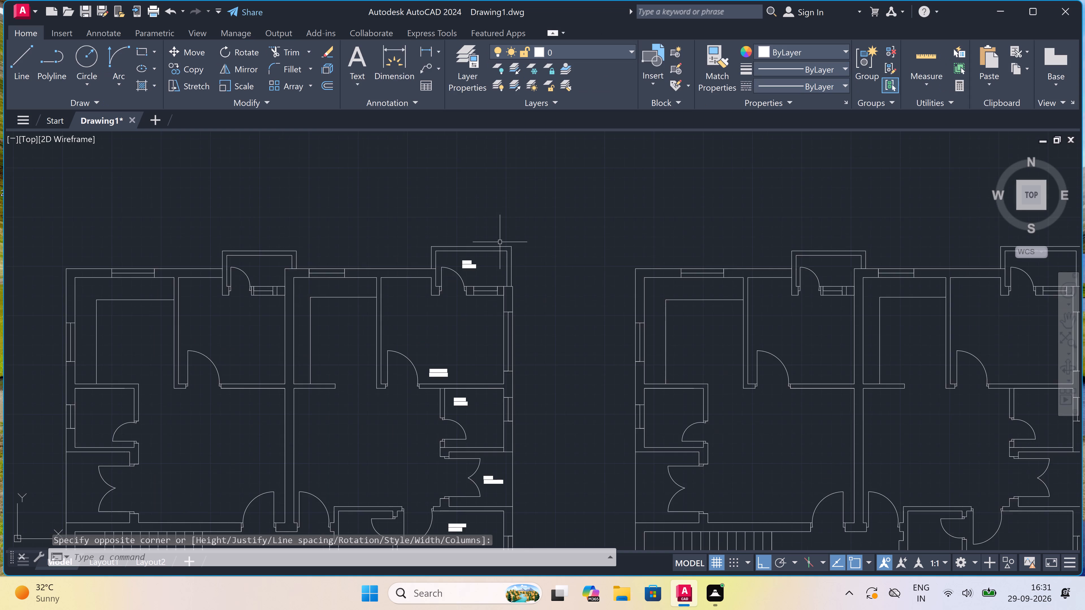
{"action": "scroll", "coordinate": [500, 242], "scroll_direction": "down", "scroll_amount": 2}
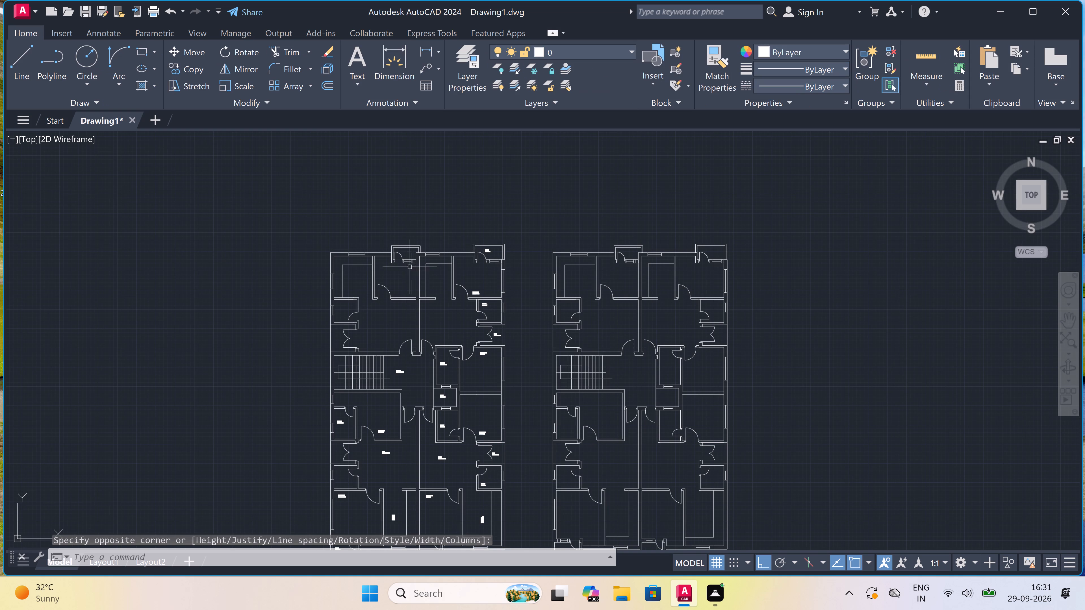
{"action": "scroll", "coordinate": [433, 282], "scroll_direction": "up", "scroll_amount": 4}
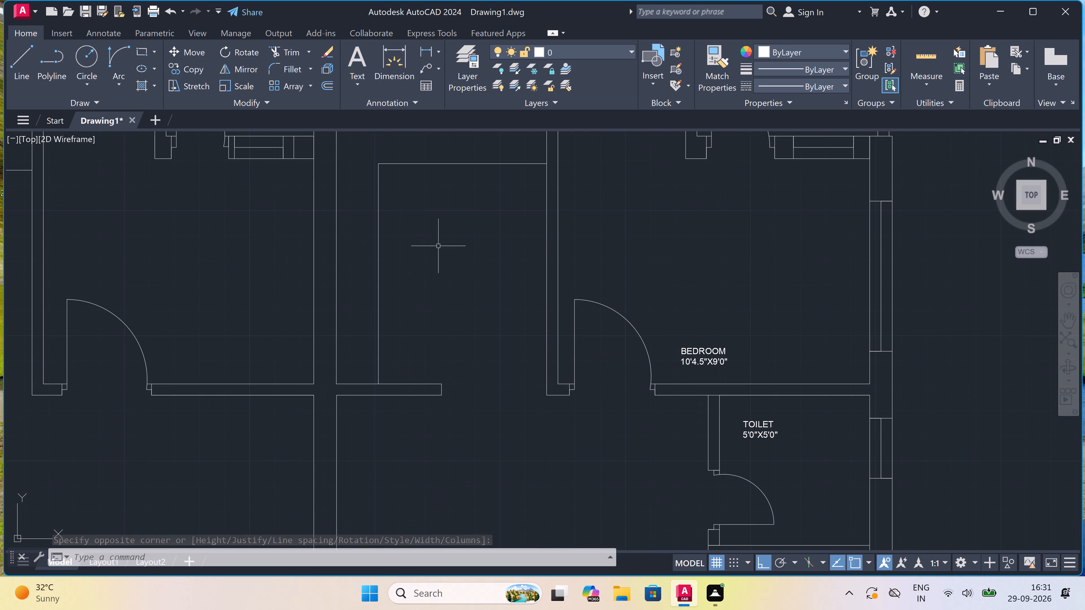
{"action": "key", "text": "space"}
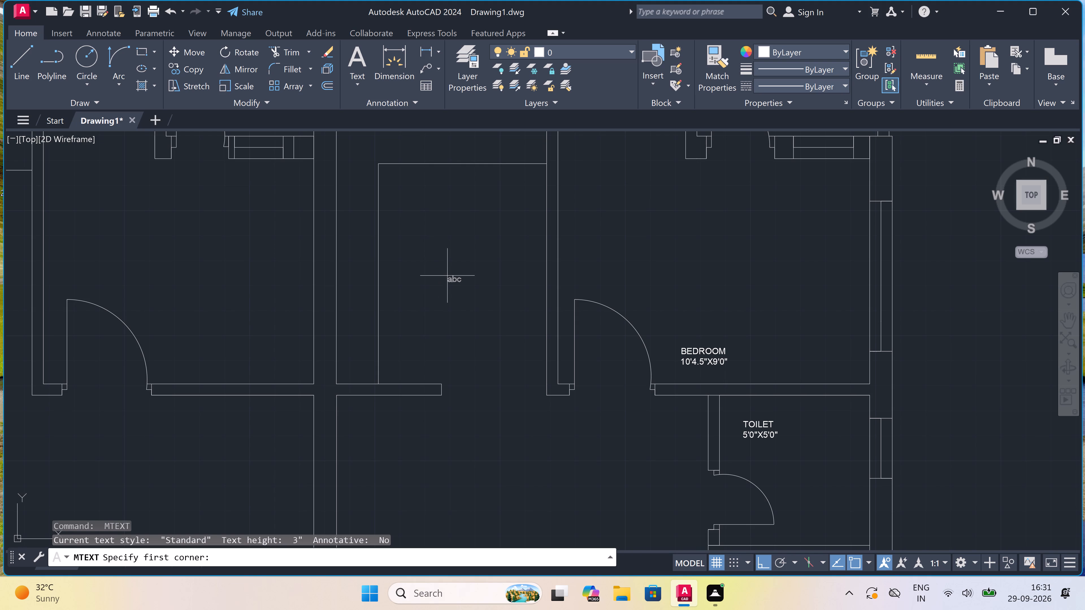
{"action": "left_click", "coordinate": [461, 294]}
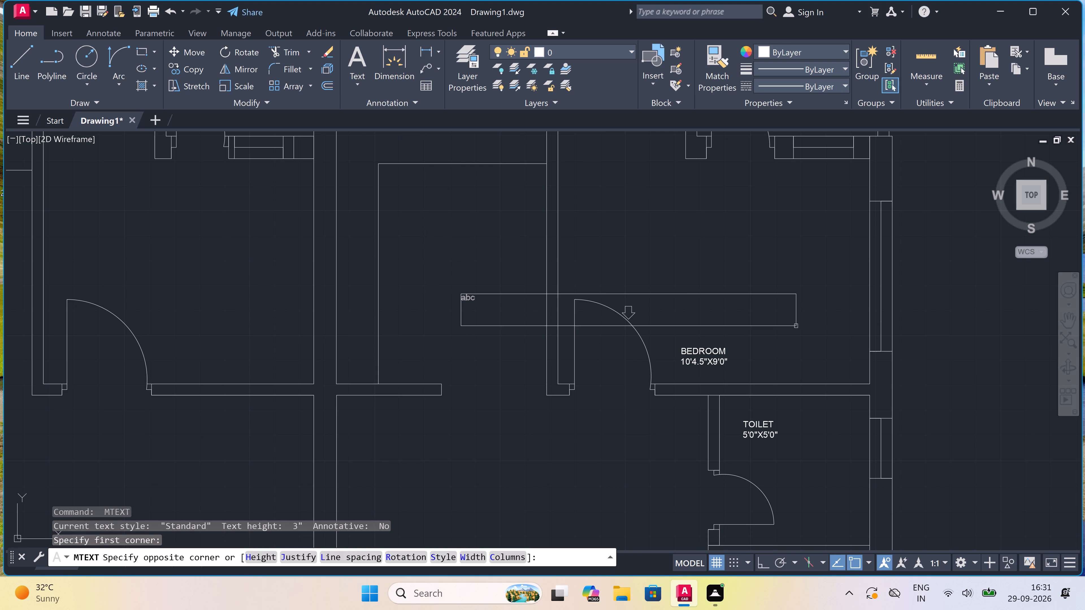
{"action": "left_click", "coordinate": [823, 321]}
{"action": "type", "text": "KITCHE"}
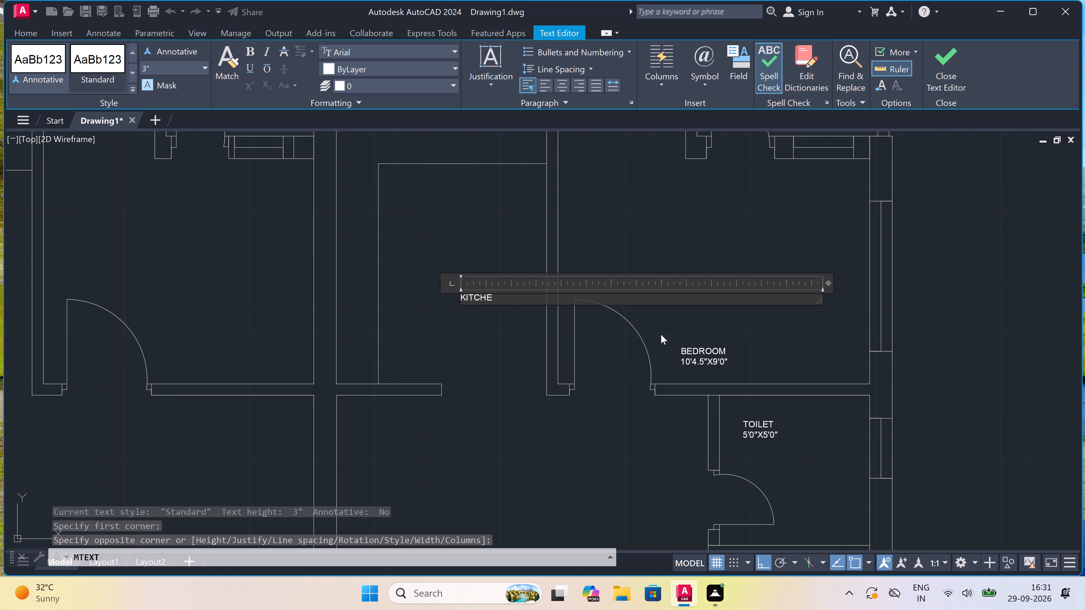
{"action": "key", "text": "n"}
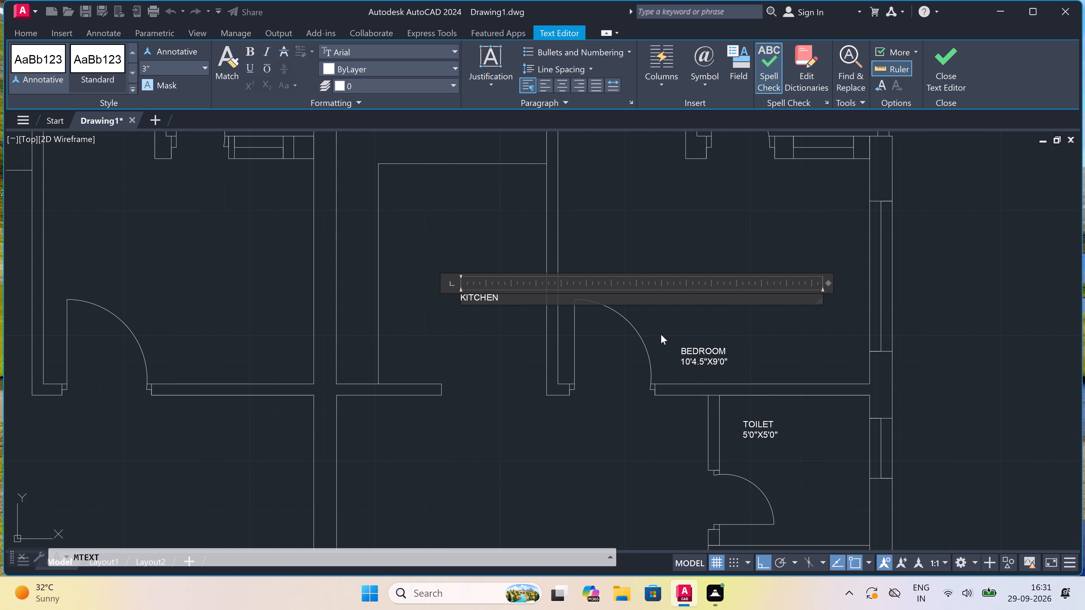
{"action": "key", "text": "Return"}
{"action": "type", "text": "7'0"}
{"action": "type", "text": "\"X11"}
{"action": "type", "text": "'0\""}
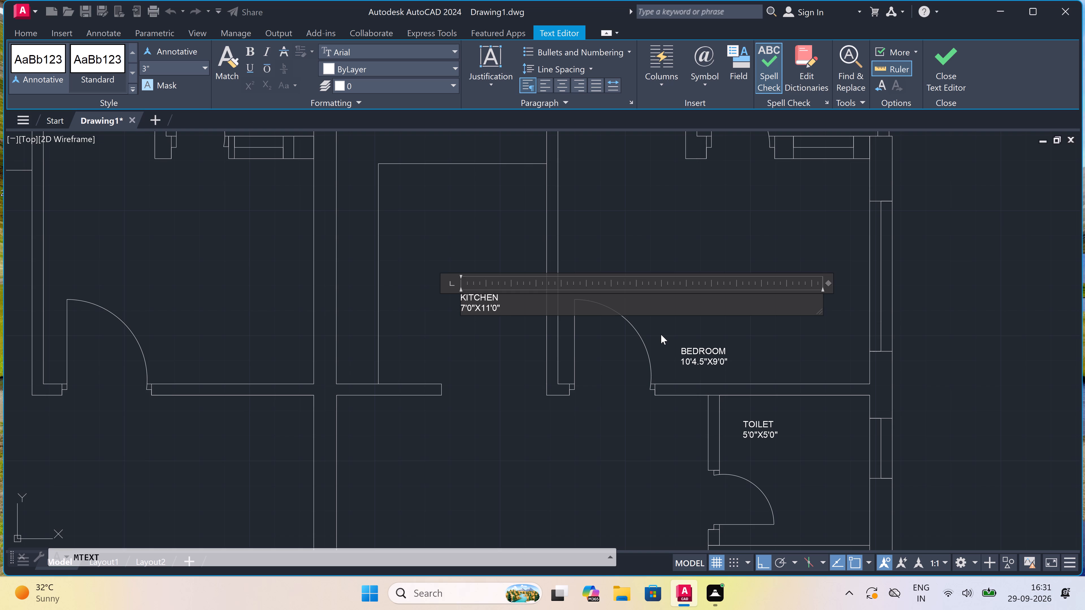
{"action": "left_click", "coordinate": [420, 264]}
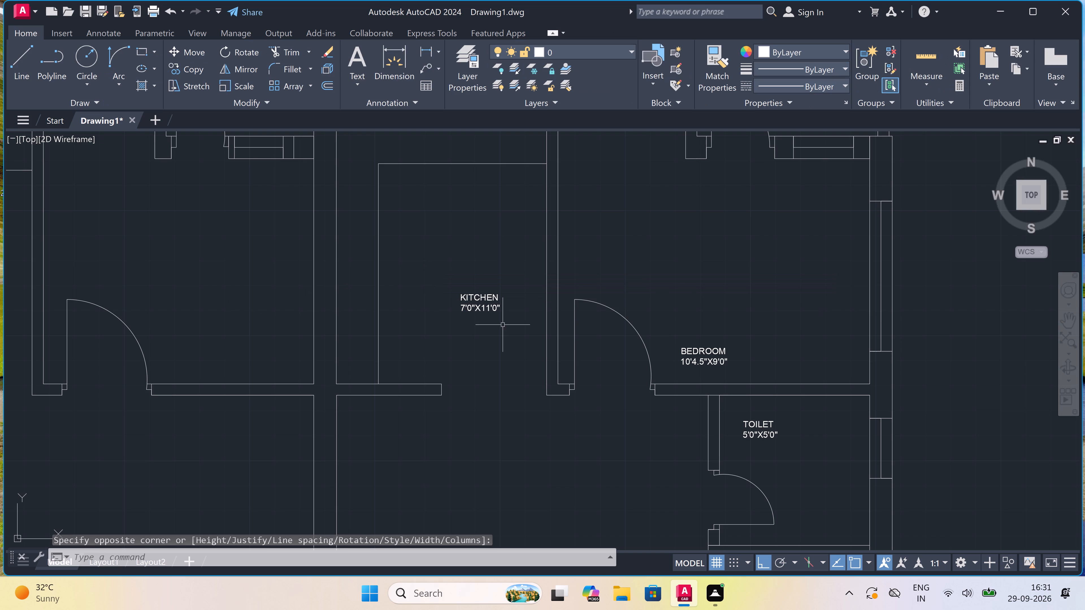
Rotate the KITCHEN 7'0"X11'0" label 90 degrees counterclockwise so it reads vertically within the kitchen.
{"action": "left_click", "coordinate": [491, 305]}
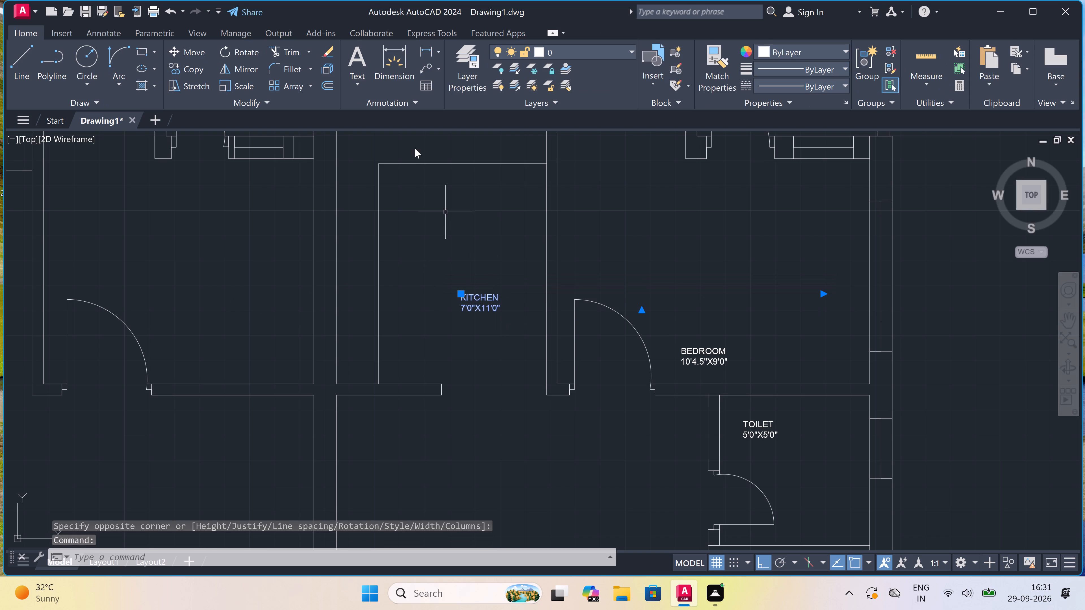
{"action": "left_click", "coordinate": [236, 53]}
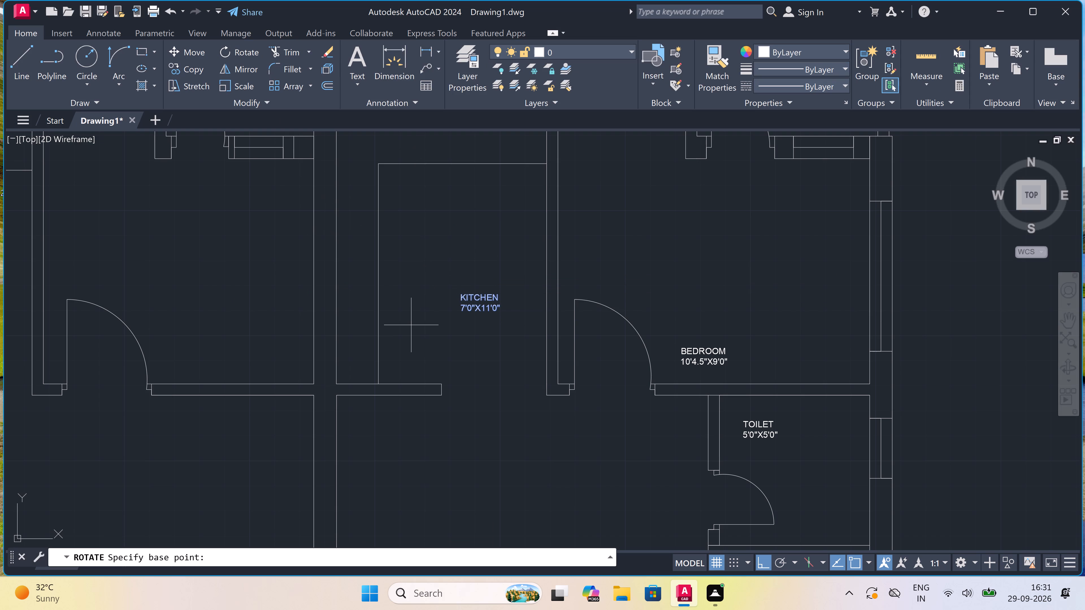
{"action": "left_click", "coordinate": [495, 300]}
{"action": "left_click", "coordinate": [428, 241]}
{"action": "scroll", "coordinate": [428, 241], "scroll_direction": "down", "scroll_amount": 2}
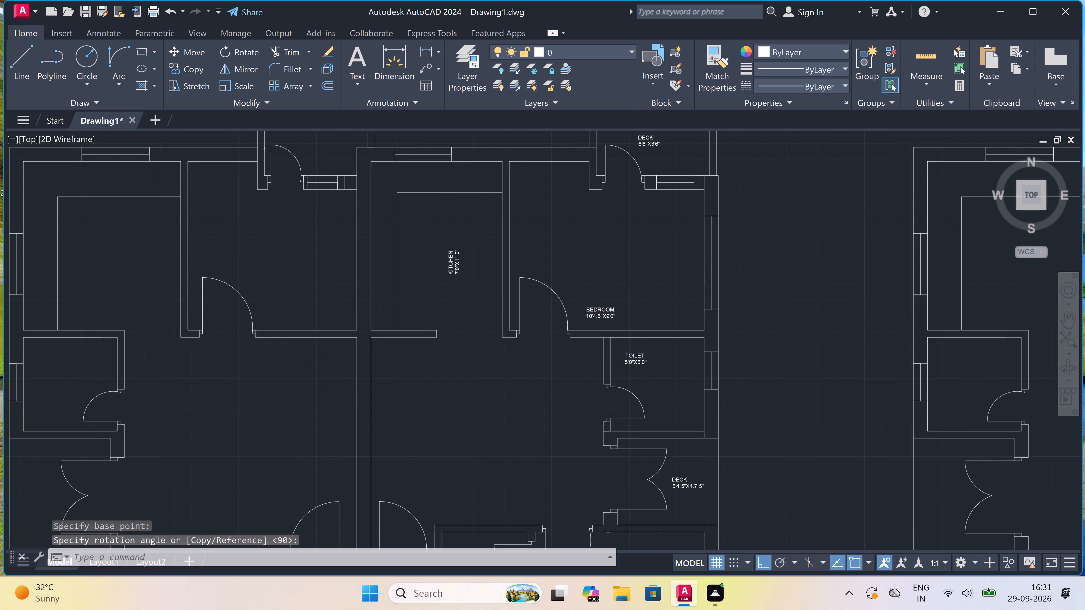
{"action": "scroll", "coordinate": [533, 282], "scroll_direction": "up", "scroll_amount": 3}
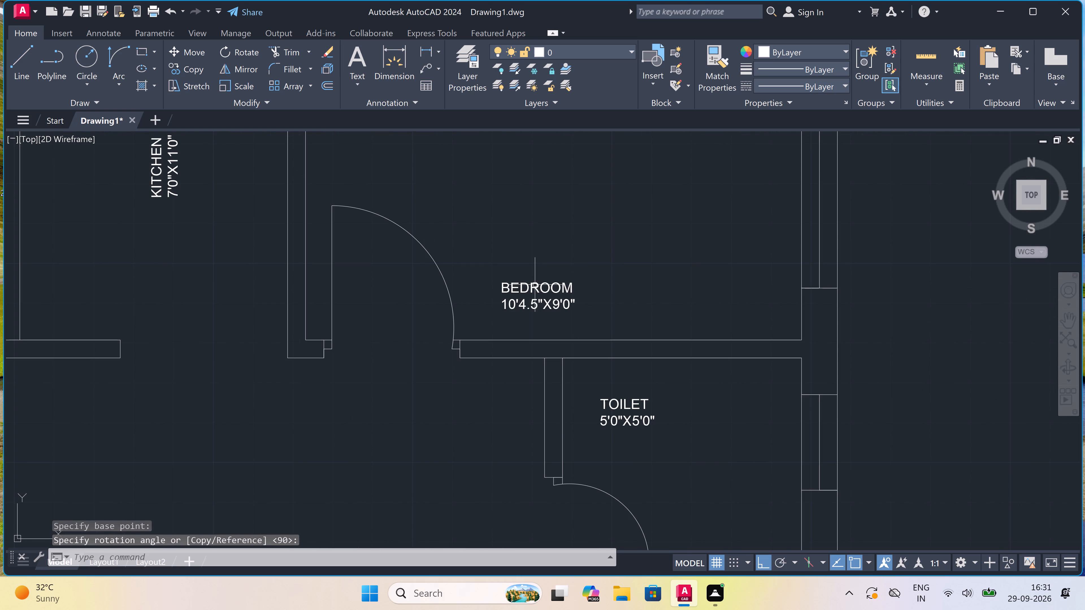
Change the dimension line of the BEDROOM label north of the 5'0"X5'0" TOILET to 10'4.5"X11'0".
{"action": "triple_click", "coordinate": [537, 285]}
{"action": "triple_click", "coordinate": [543, 297]}
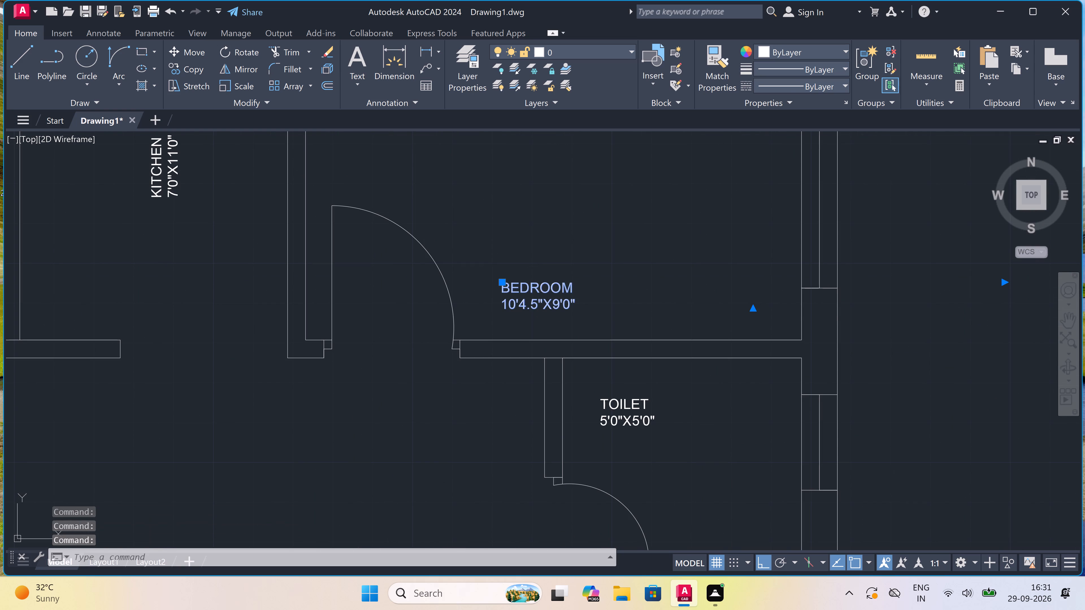
{"action": "left_click", "coordinate": [563, 305]}
{"action": "scroll", "coordinate": [561, 305], "scroll_direction": "up", "scroll_amount": 3}
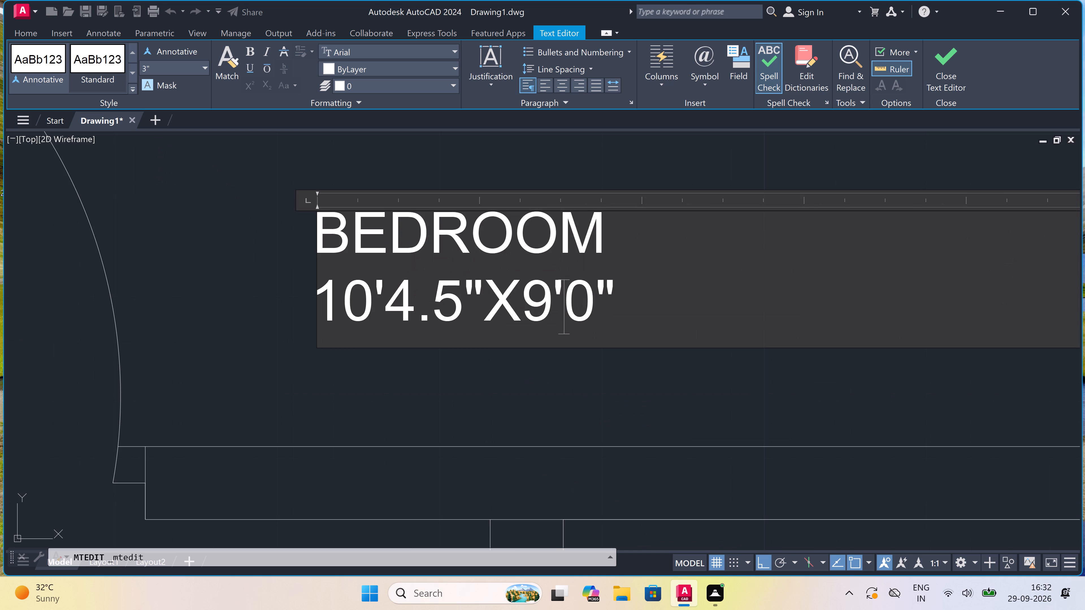
{"action": "left_click", "coordinate": [556, 302]}
{"action": "key", "text": "BackSpace"}
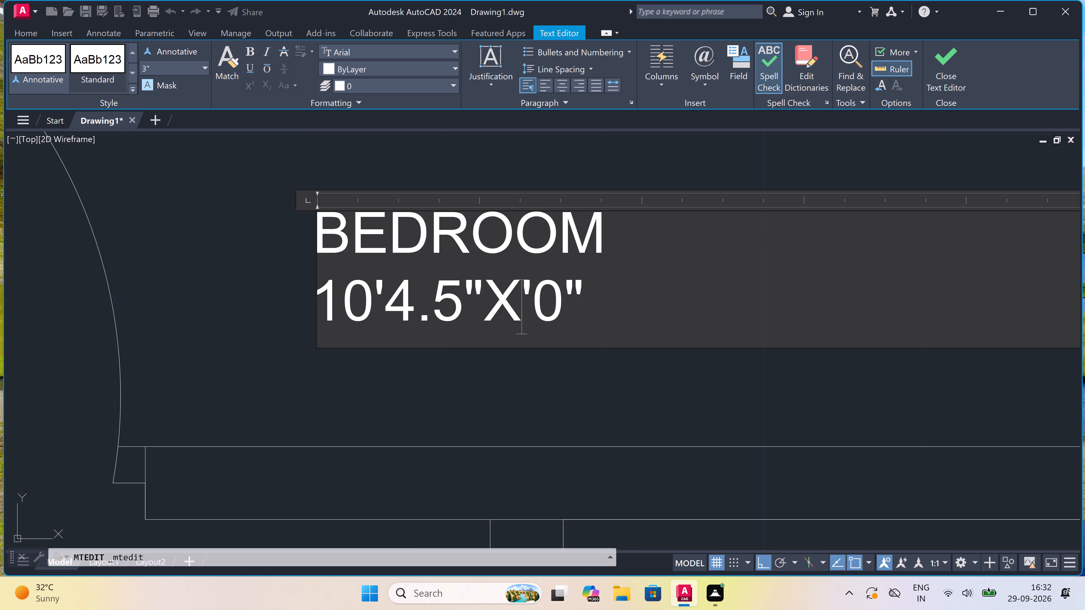
{"action": "type", "text": "11"}
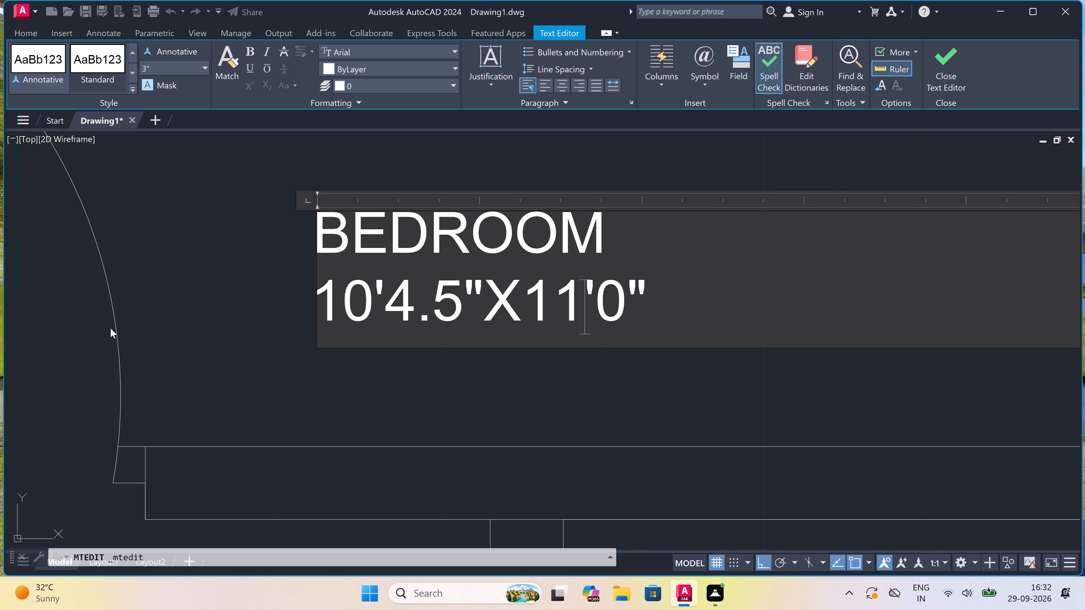
{"action": "left_click", "coordinate": [190, 314]}
{"action": "scroll", "coordinate": [301, 293], "scroll_direction": "down", "scroll_amount": 9}
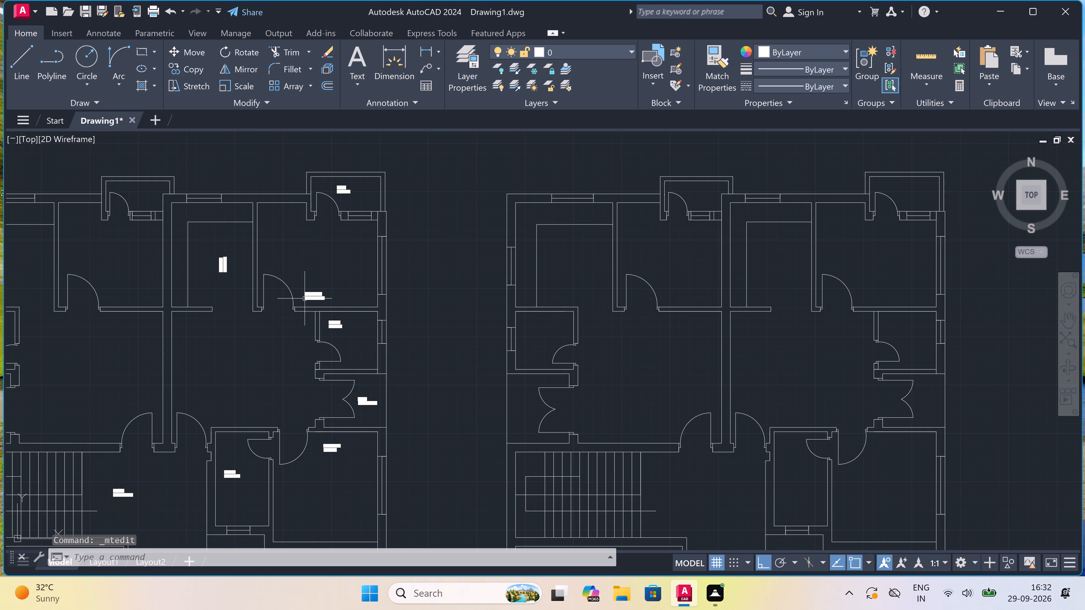
Add a multiline text label BEDROOM with 9'0"X11'0" beneath it in the original plan's room west of the 7'0"X11'0" KITCHEN.
{"action": "scroll", "coordinate": [249, 293], "scroll_direction": "up", "scroll_amount": 3}
{"action": "scroll", "coordinate": [245, 260], "scroll_direction": "up", "scroll_amount": 2}
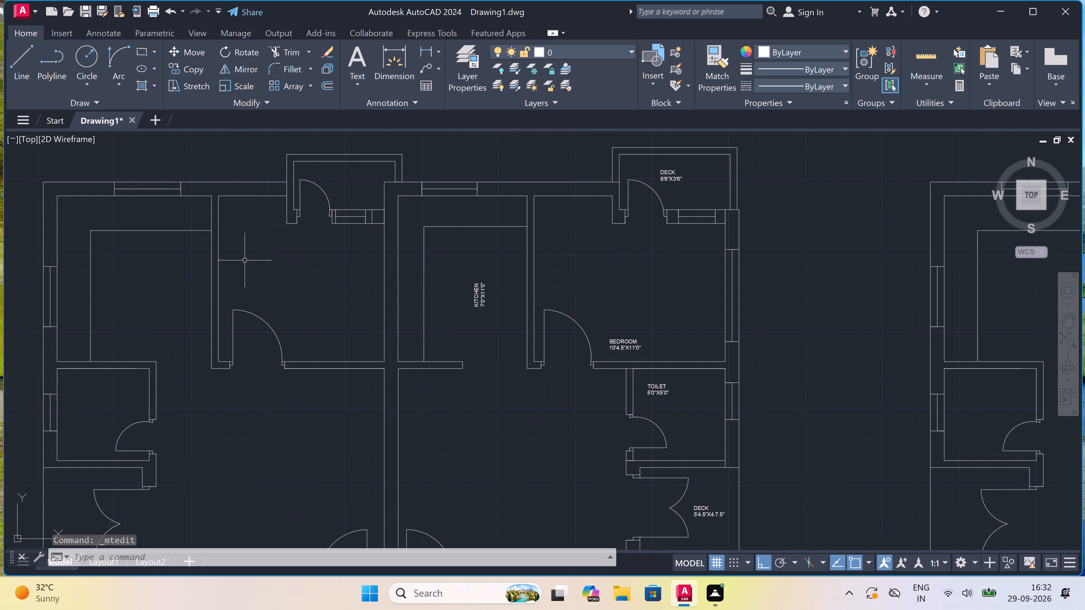
{"action": "type", "text": "MT"}
{"action": "key", "text": "space"}
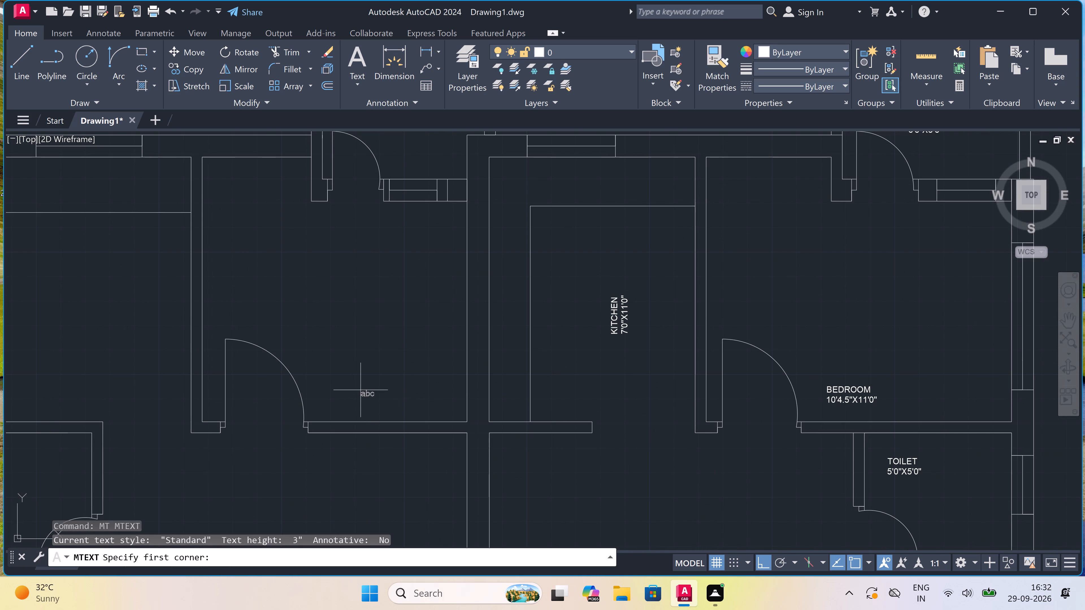
{"action": "left_click", "coordinate": [340, 384]}
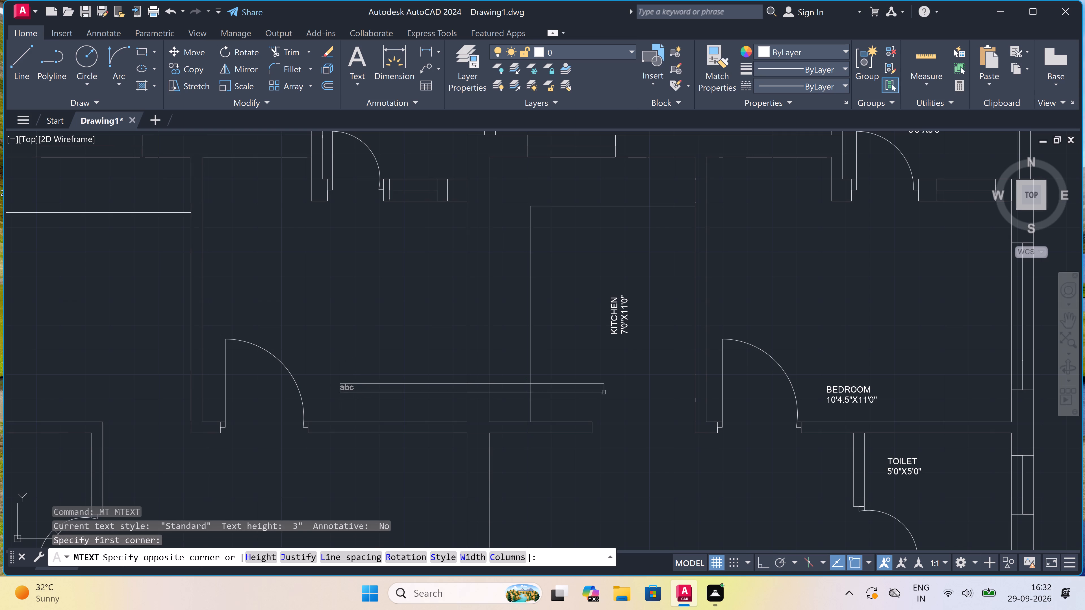
{"action": "left_click", "coordinate": [613, 394]}
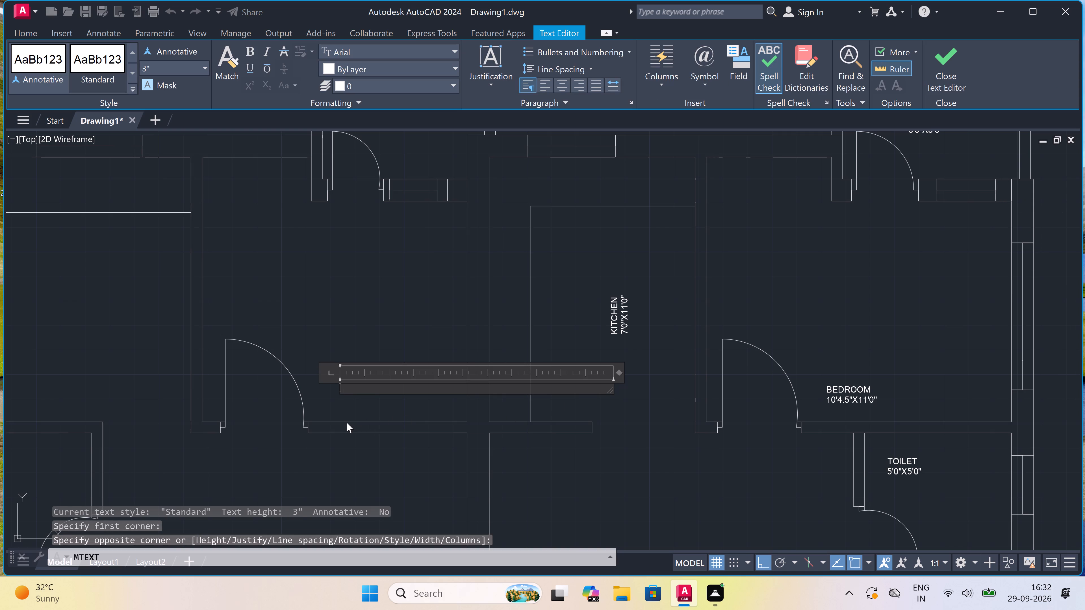
{"action": "scroll", "coordinate": [347, 422], "scroll_direction": "up", "scroll_amount": 1}
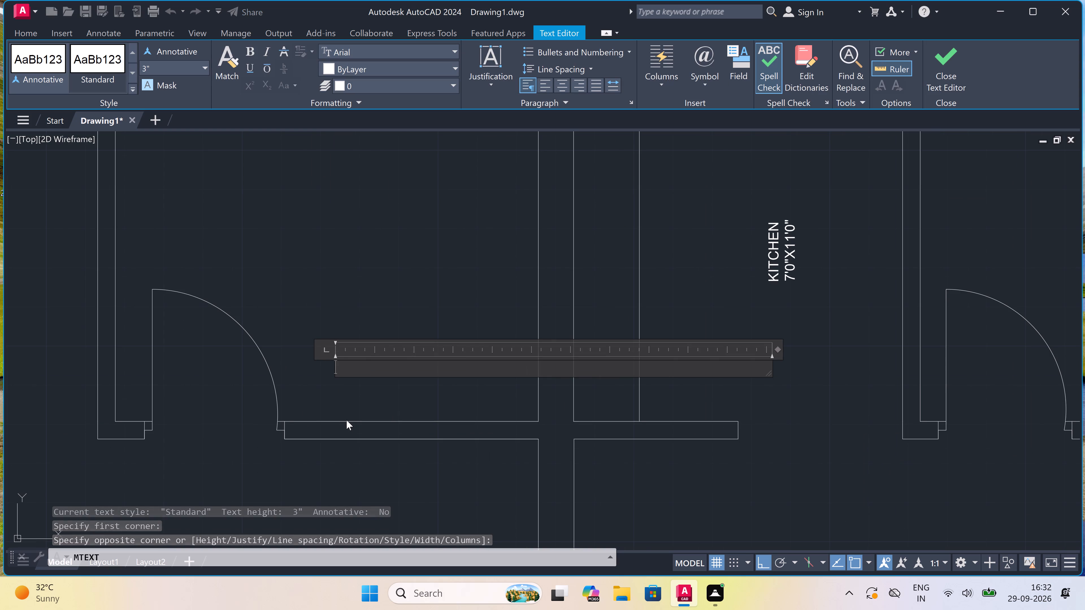
{"action": "type", "text": "BEDROOM"}
{"action": "key", "text": "Return"}
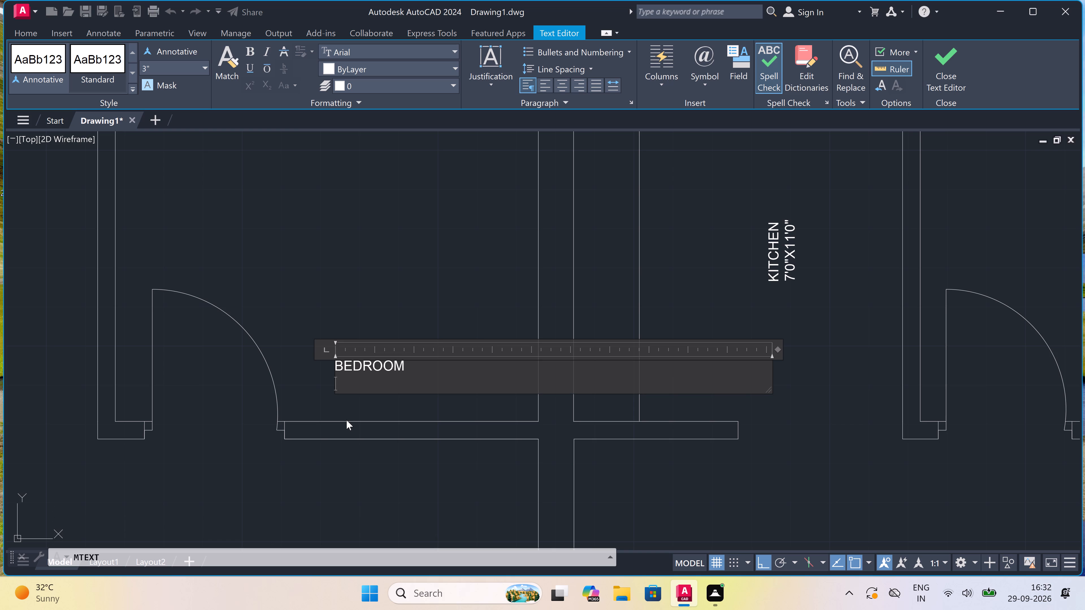
{"action": "type", "text": "9'0\""}
{"action": "type", "text": "X11"}
{"action": "type", "text": "'0\""}
{"action": "left_click", "coordinate": [402, 307]}
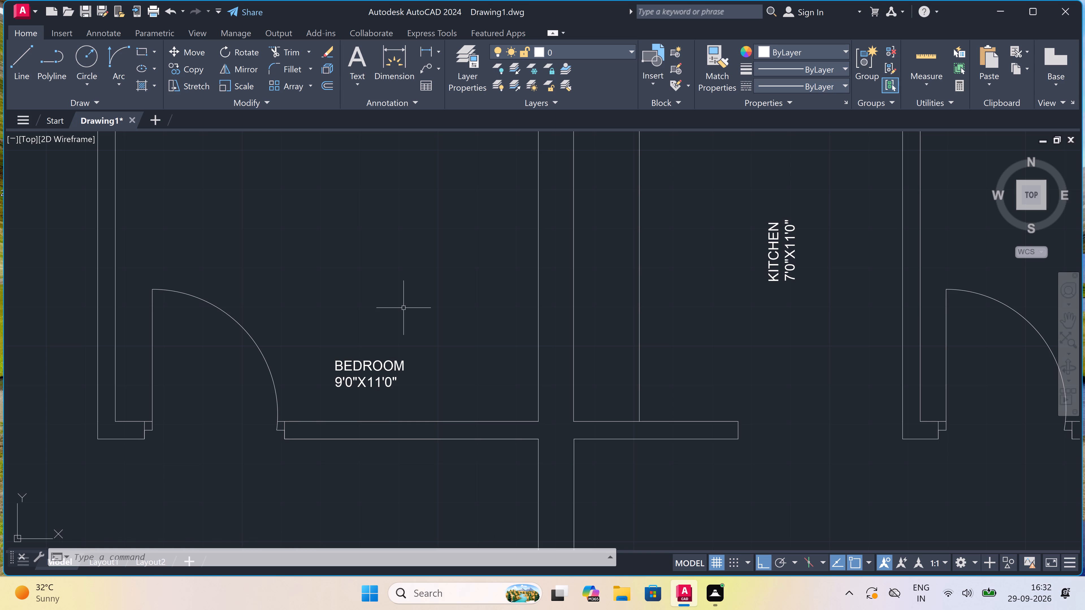
Add a multiline text label DECK with 6'6"X3'6" beneath it in the projecting space north of the 9'0"X11'0" BEDROOM.
{"action": "scroll", "coordinate": [408, 315], "scroll_direction": "down", "scroll_amount": 3}
{"action": "scroll", "coordinate": [439, 365], "scroll_direction": "down", "scroll_amount": 3}
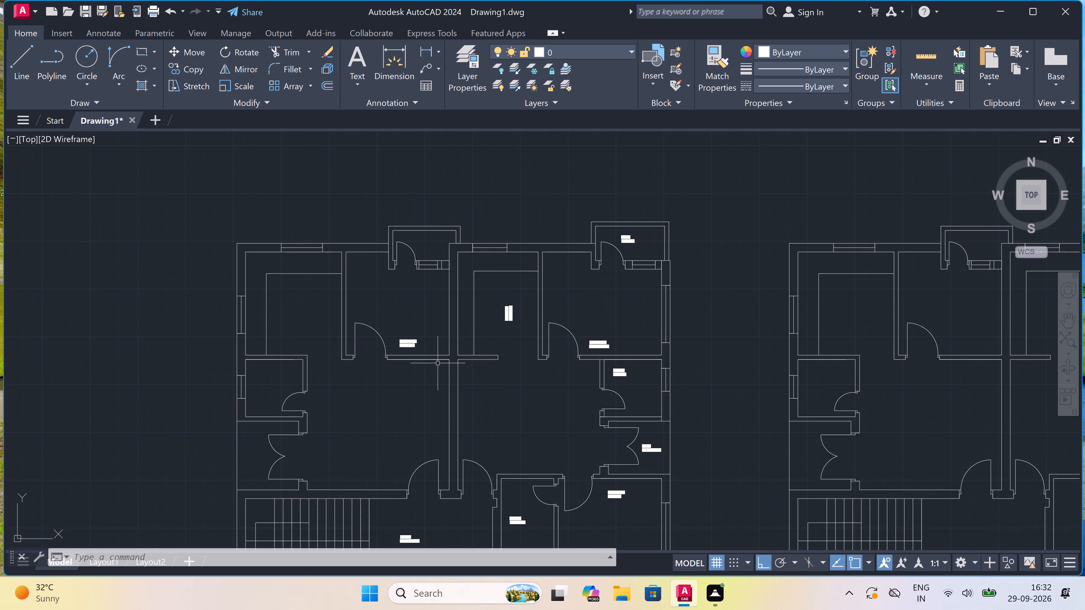
{"action": "scroll", "coordinate": [441, 329], "scroll_direction": "up", "scroll_amount": 2}
{"action": "scroll", "coordinate": [423, 300], "scroll_direction": "up", "scroll_amount": 2}
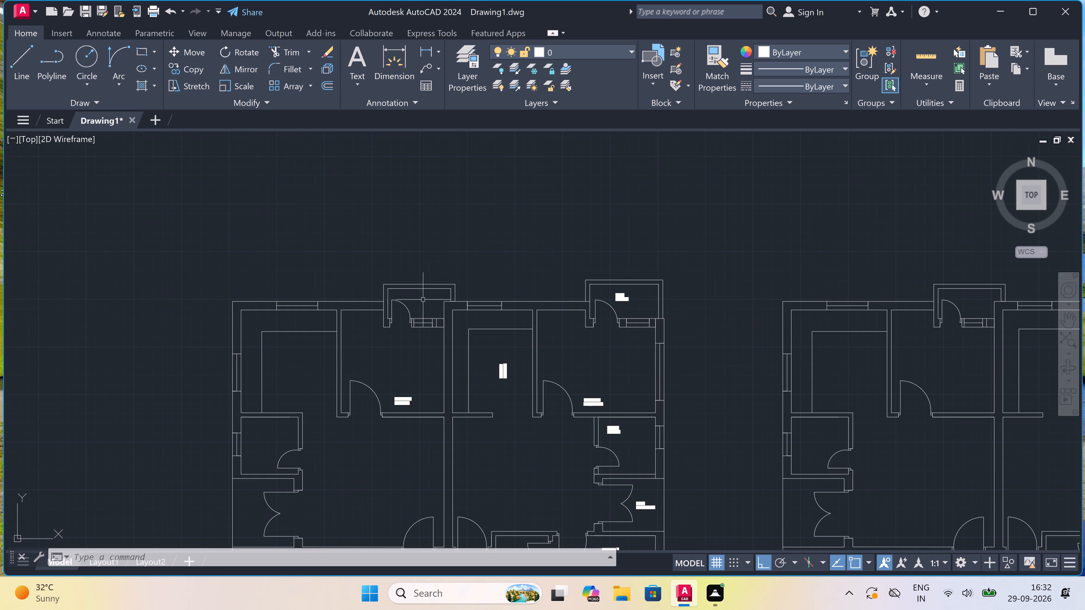
{"action": "scroll", "coordinate": [423, 300], "scroll_direction": "up", "scroll_amount": 2}
{"action": "key", "text": "space"}
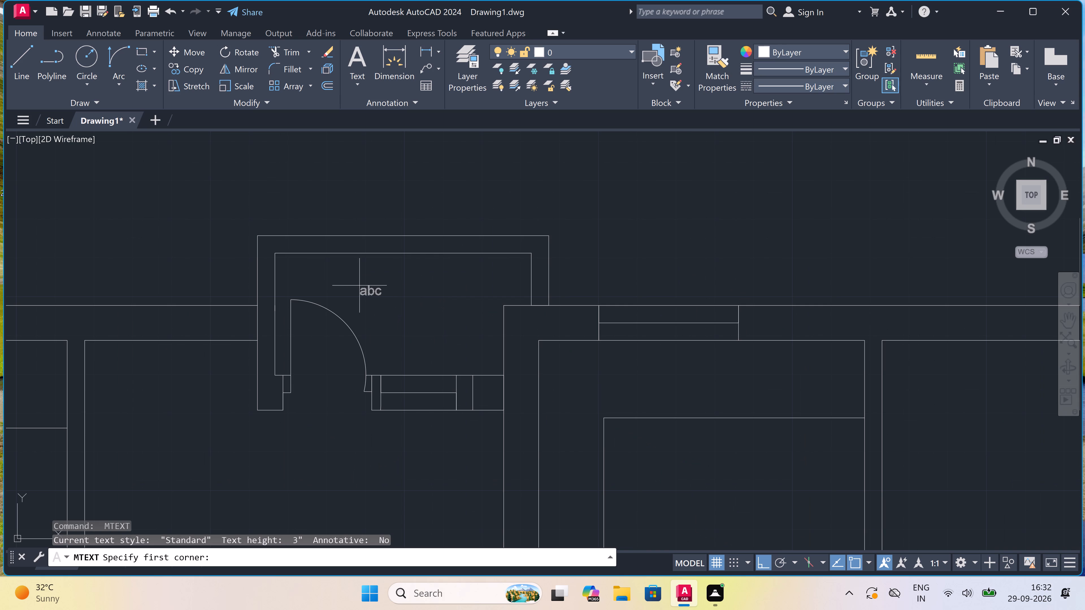
{"action": "left_click_drag", "start_coordinate": [364, 284], "coordinate": [378, 287]}
{"action": "left_click", "coordinate": [650, 318]}
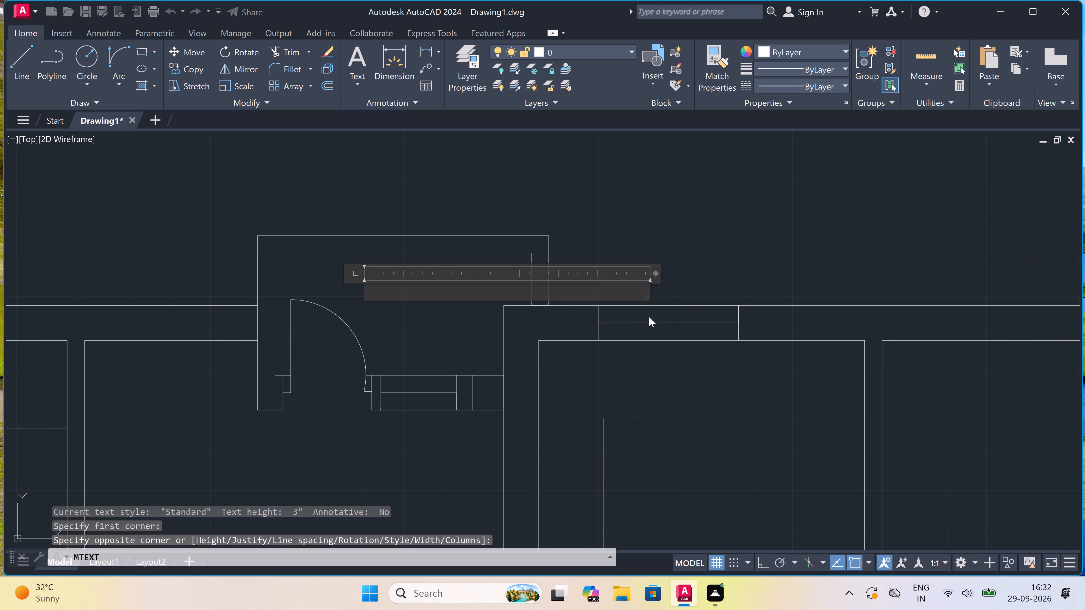
{"action": "type", "text": "DEC"}
{"action": "key", "text": "k"}
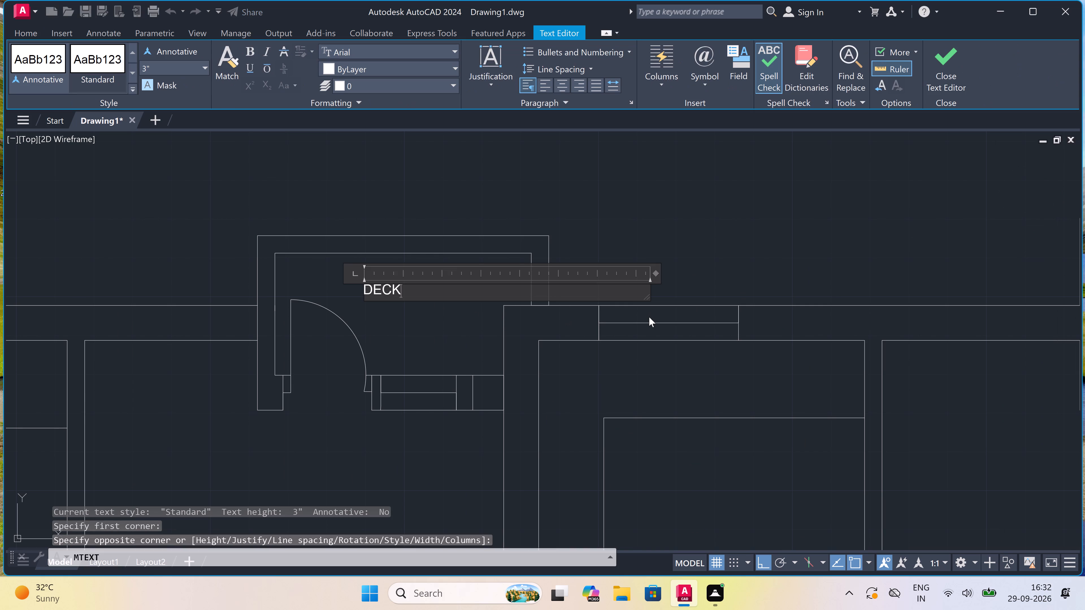
{"action": "key", "text": "Return"}
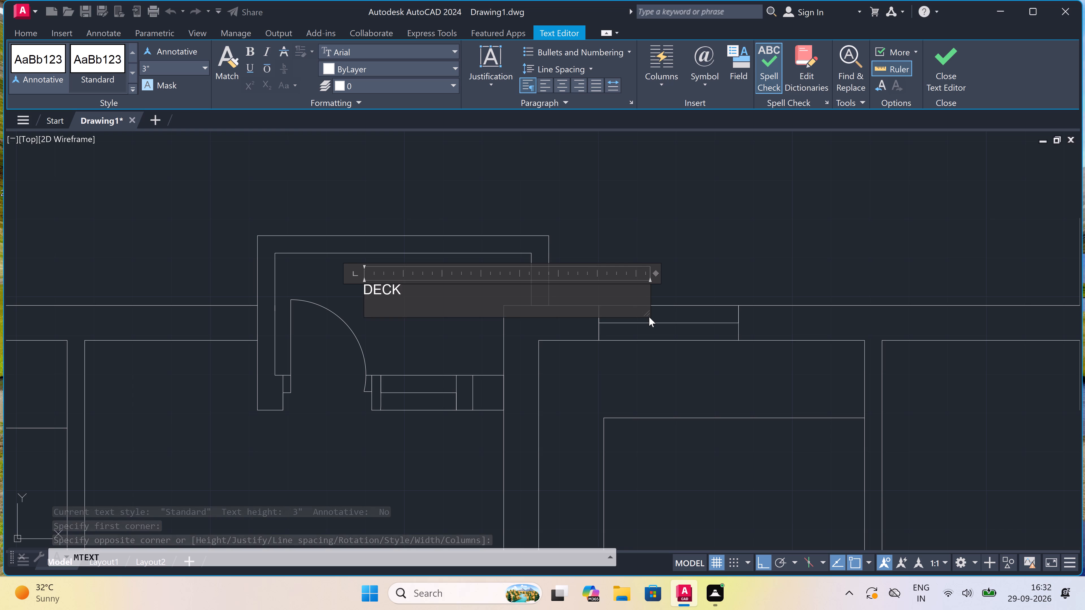
{"action": "key", "text": "6"}
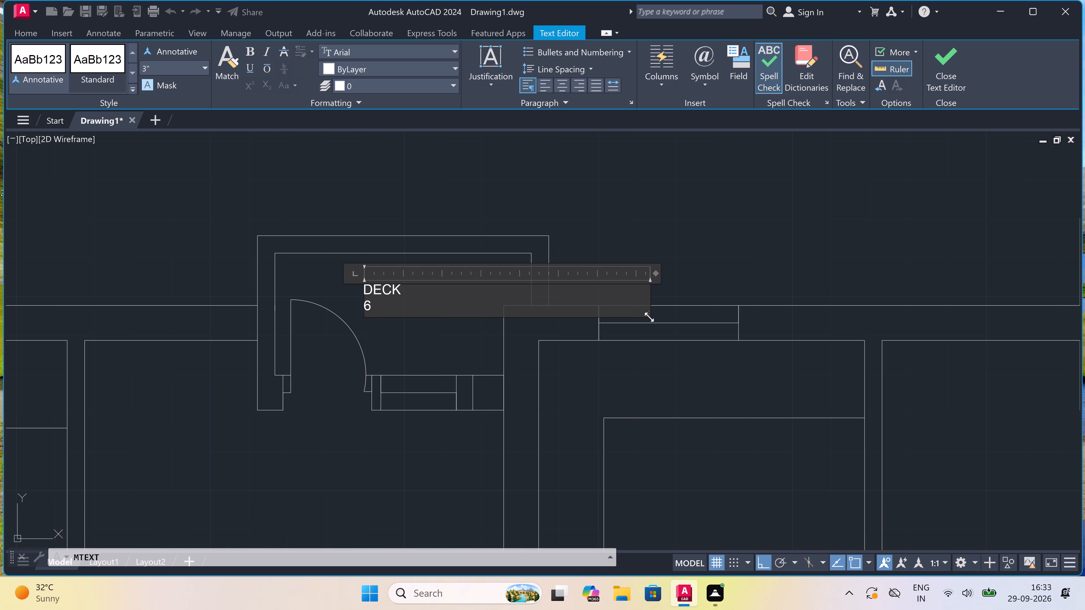
{"action": "key", "text": "apostrophe"}
{"action": "key", "text": "6"}
{"action": "key", "text": "shift+quotedbl"}
{"action": "key", "text": "x"}
{"action": "key", "text": "3"}
{"action": "type", "text": "'6"}
{"action": "key", "text": "shift+quotedbl"}
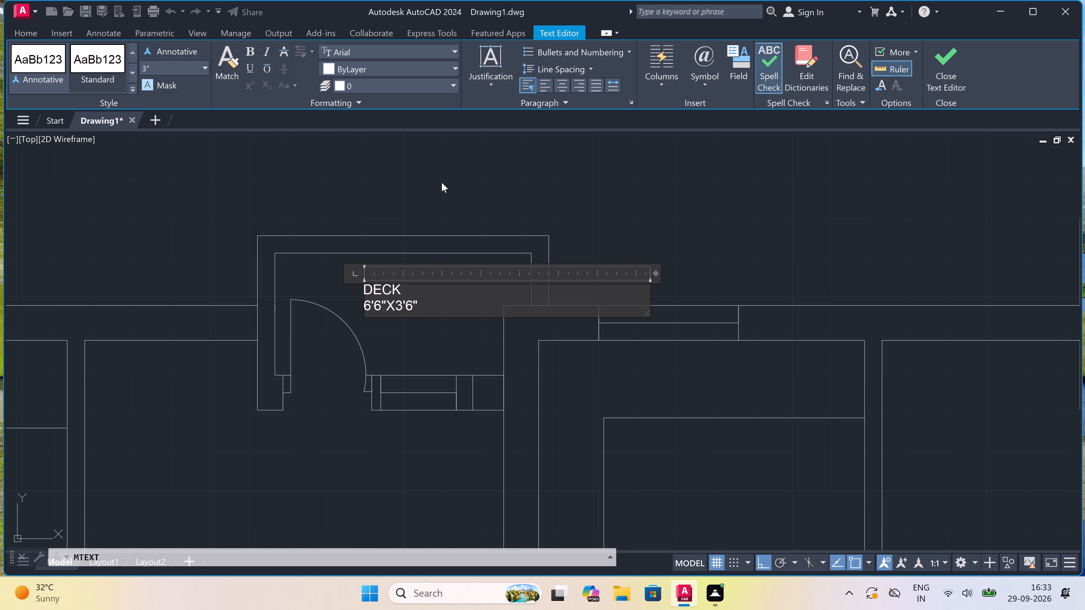
{"action": "left_click", "coordinate": [442, 184]}
Add a multiline text label KITCHEN with 8'4.5"X11'0" beneath it in the original plan's northwest counter room, west of the 9'0"X11'0" BEDROOM.
{"action": "scroll", "coordinate": [441, 225], "scroll_direction": "down", "scroll_amount": 5}
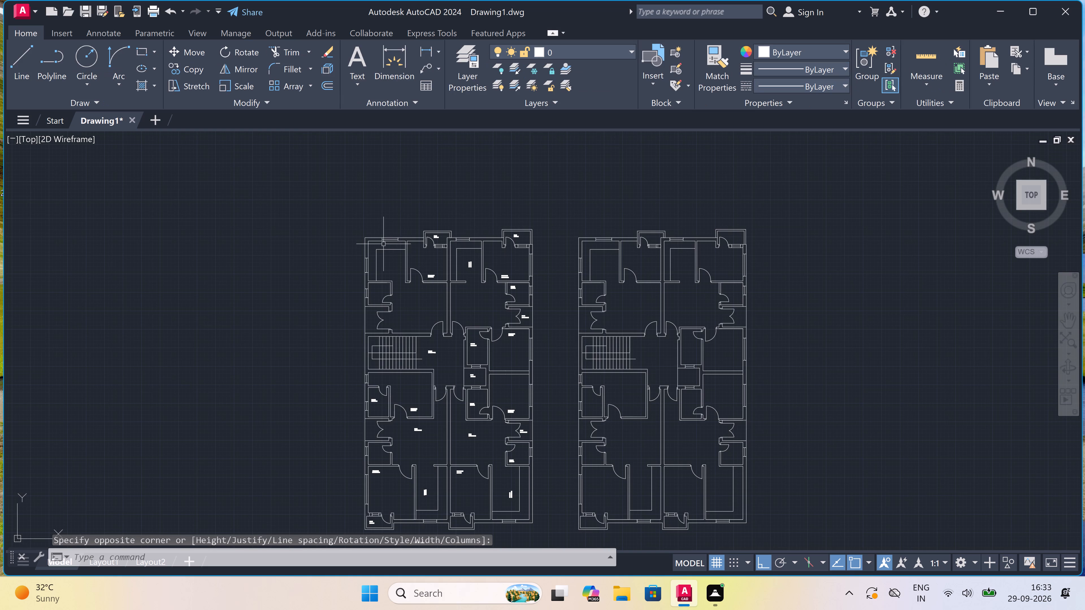
{"action": "scroll", "coordinate": [387, 249], "scroll_direction": "up", "scroll_amount": 3}
{"action": "scroll", "coordinate": [365, 303], "scroll_direction": "up", "scroll_amount": 2}
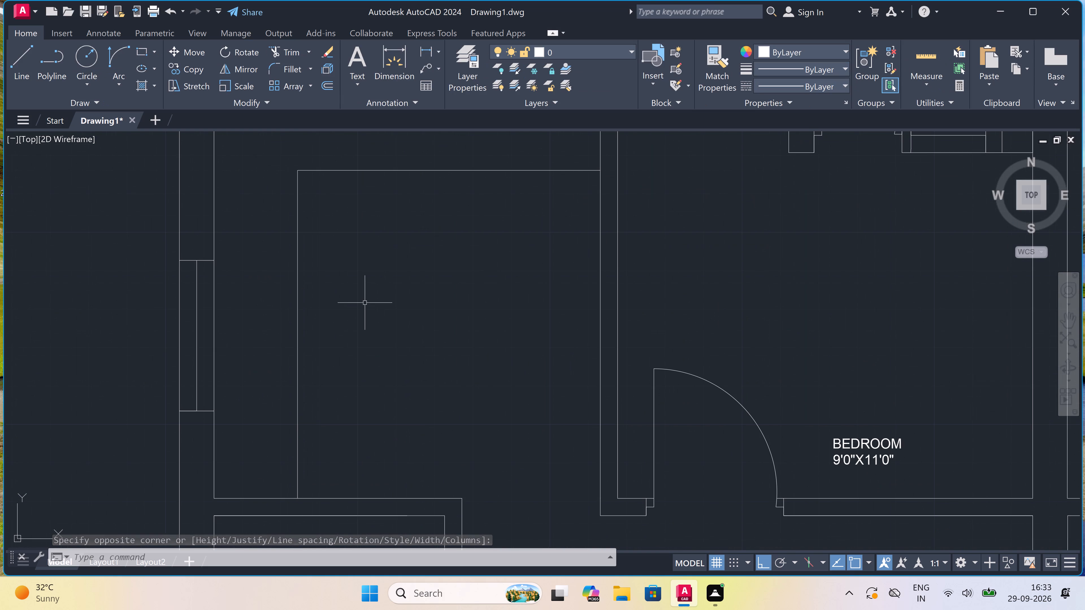
{"action": "key", "text": "space"}
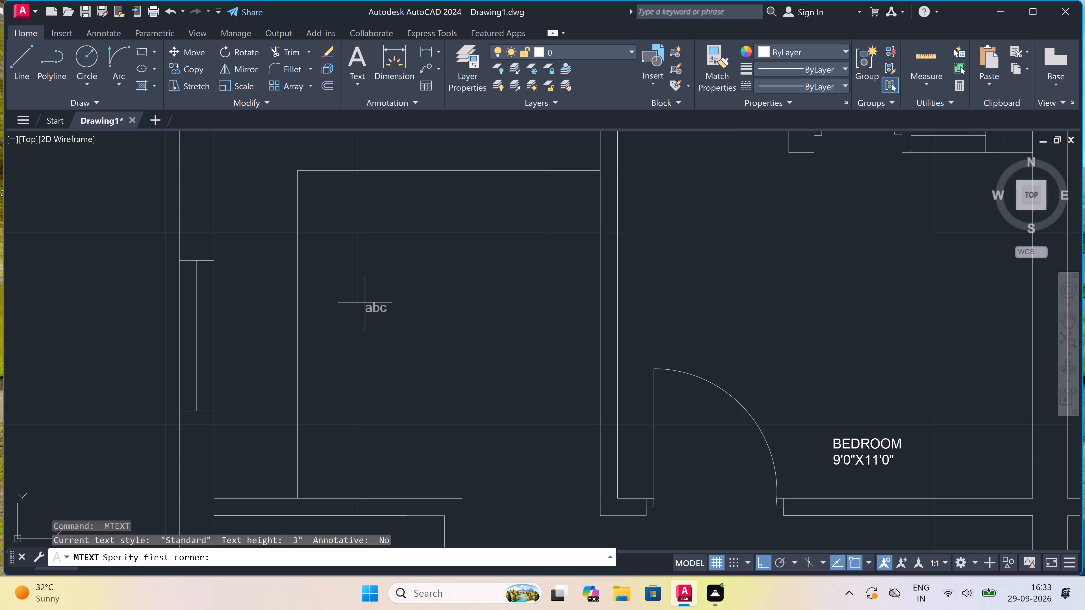
{"action": "left_click", "coordinate": [365, 302]}
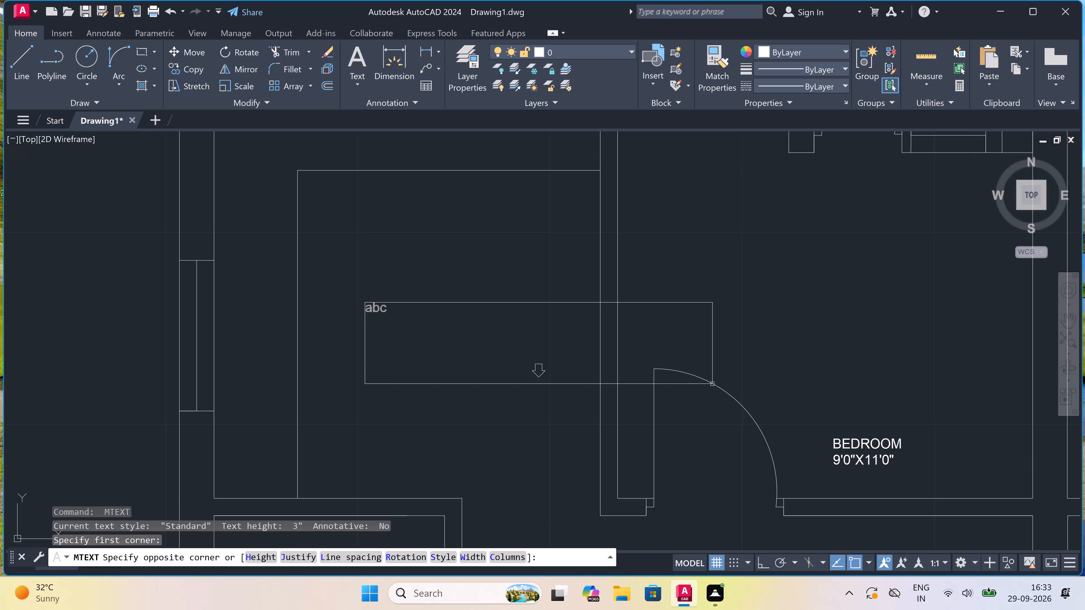
{"action": "left_click", "coordinate": [923, 378]}
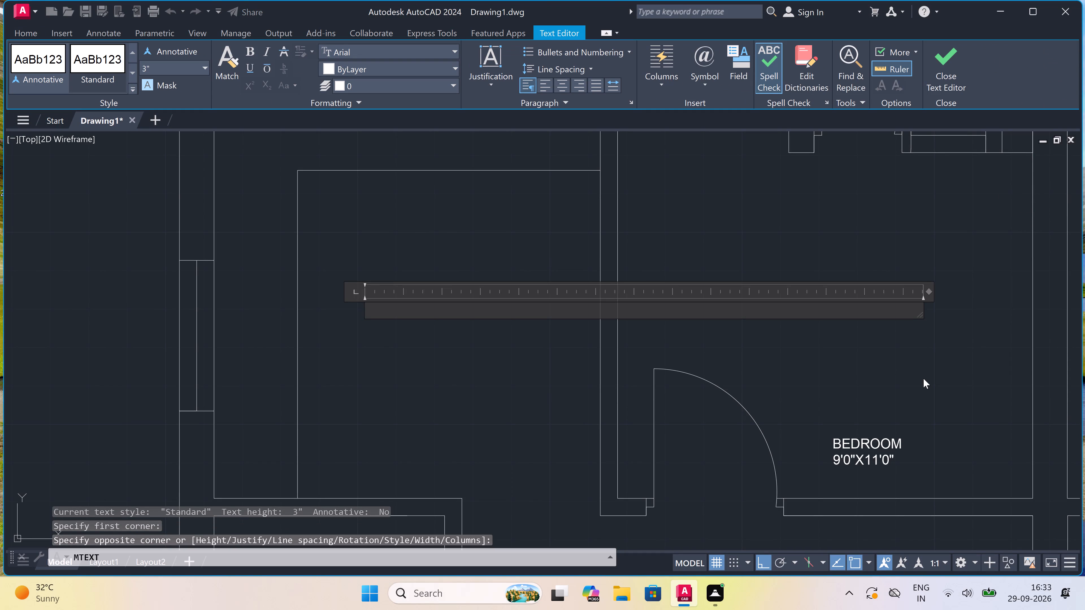
{"action": "type", "text": "KITCHEN"}
{"action": "key", "text": "Return"}
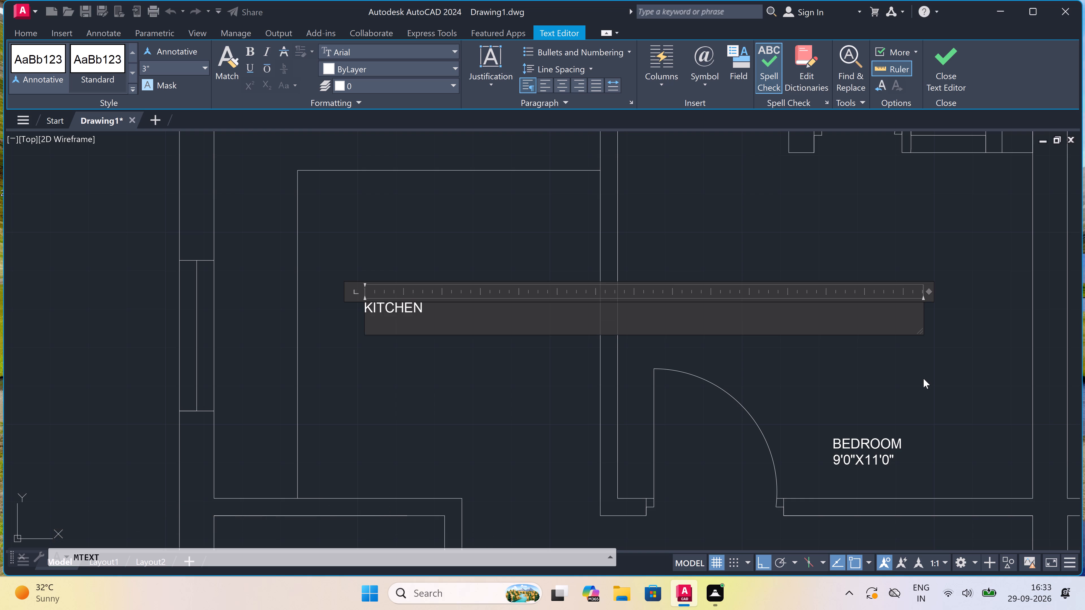
{"action": "key", "text": "8"}
{"action": "key", "text": "apostrophe"}
{"action": "key", "text": "4"}
{"action": "type", "text": ".5"}
{"action": "key", "text": "shift+quotedbl"}
{"action": "type", "text": "X11"}
{"action": "type", "text": "'0\""}
{"action": "left_click", "coordinate": [405, 358]}
{"action": "scroll", "coordinate": [400, 304], "scroll_direction": "down", "scroll_amount": 4}
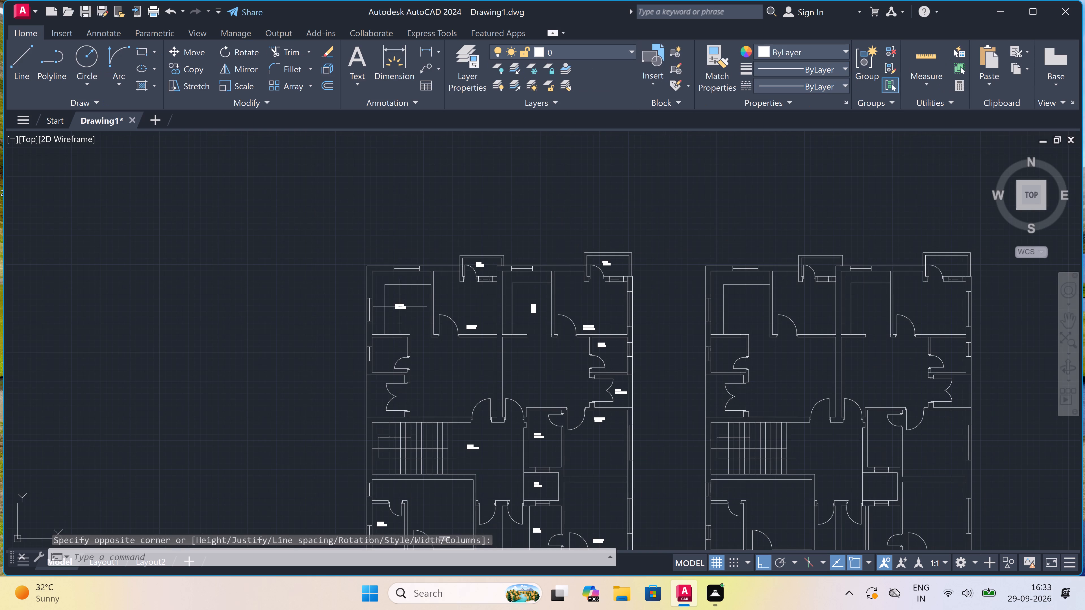
Add a multiline text label TOILET with 5'0"X5'0" beneath it in the original plan's small room south of the 8'4.5"X11'0" KITCHEN.
{"action": "scroll", "coordinate": [372, 364], "scroll_direction": "up", "scroll_amount": 3}
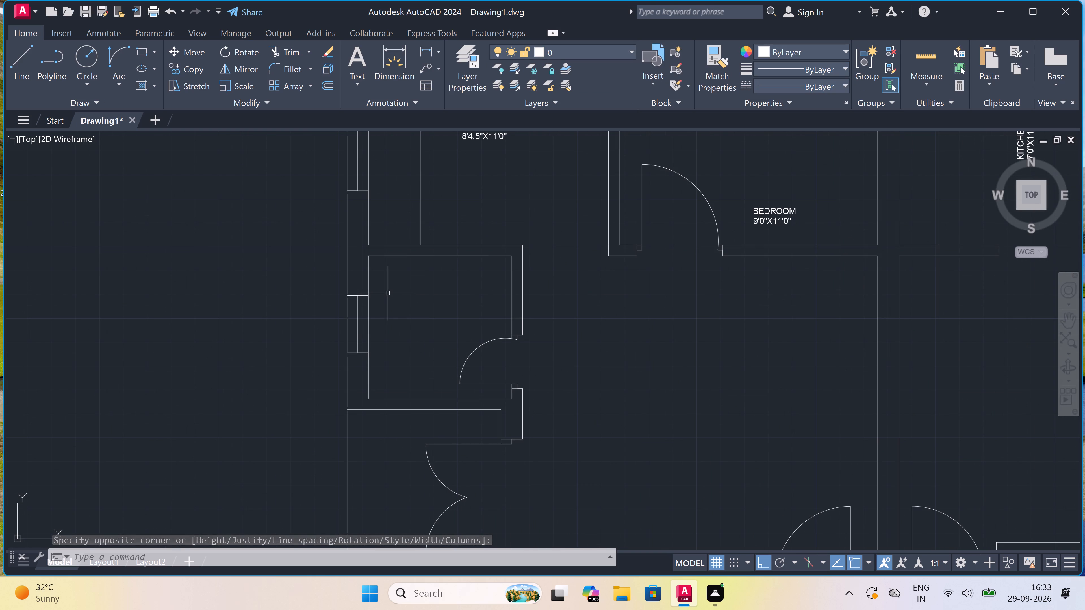
{"action": "key", "text": "space"}
{"action": "scroll", "coordinate": [388, 293], "scroll_direction": "up", "scroll_amount": 1}
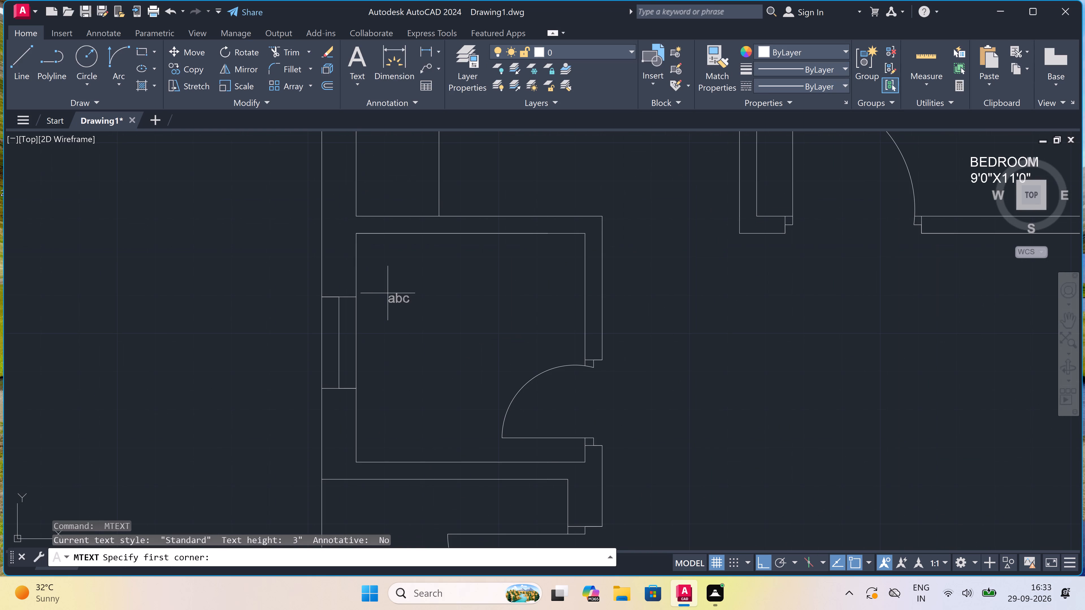
{"action": "left_click", "coordinate": [398, 266]}
{"action": "left_click", "coordinate": [771, 328]}
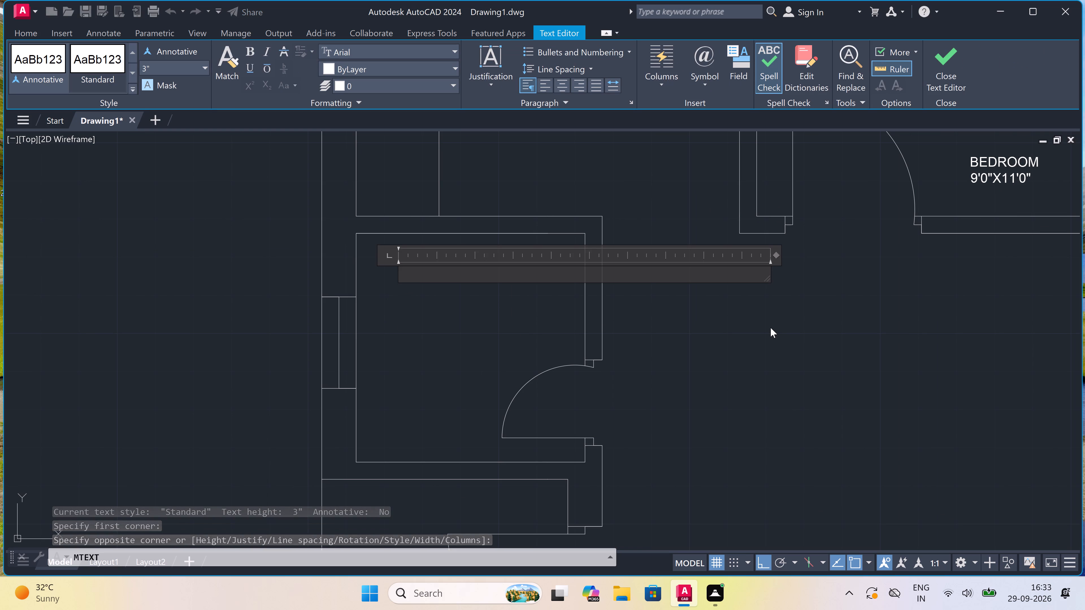
{"action": "type", "text": "TOILET"}
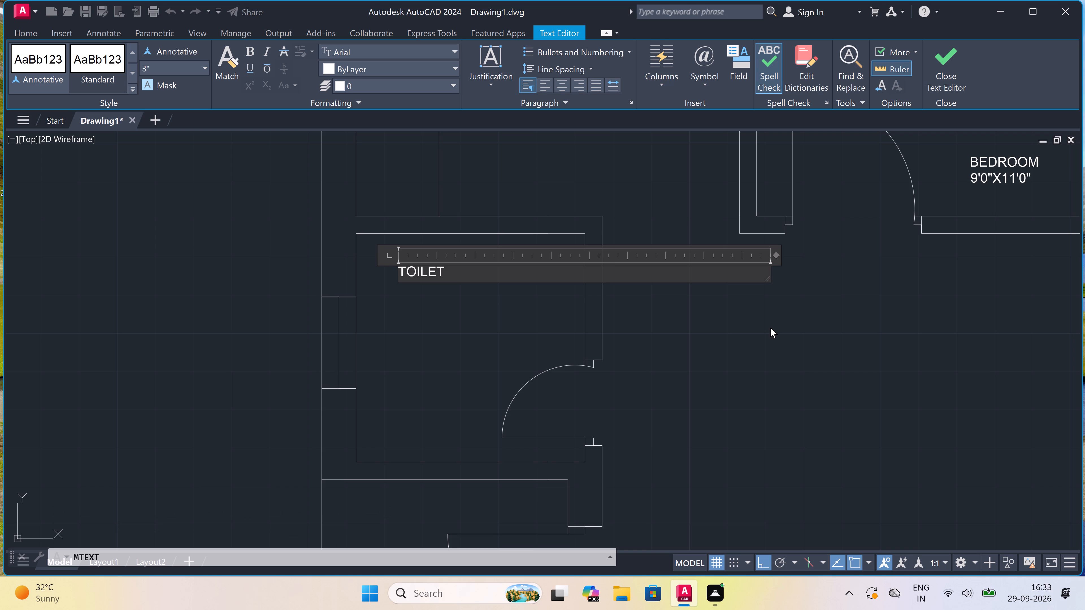
{"action": "key", "text": "Return"}
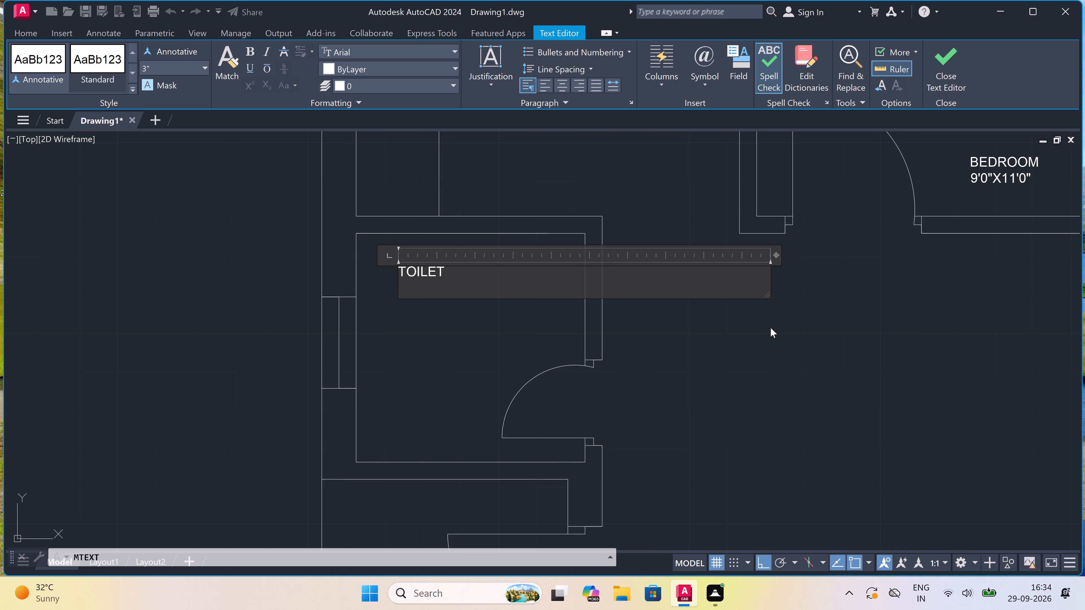
{"action": "key", "text": "5"}
{"action": "type", "text": "'0\"X5'0\""}
{"action": "left_click", "coordinate": [448, 323]}
Add a multiline text label DECK with 5'4.5"X5'0" beneath it in the double-door space between the northwest 5'0"X5'0" TOILET and the staircase.
{"action": "scroll", "coordinate": [440, 306], "scroll_direction": "down", "scroll_amount": 4}
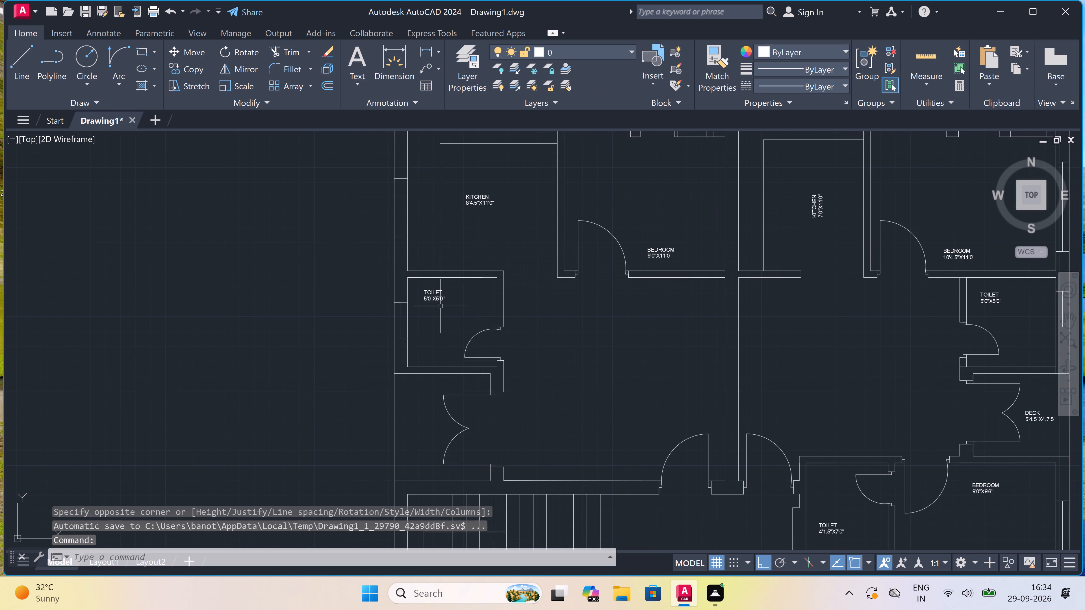
{"action": "scroll", "coordinate": [410, 473], "scroll_direction": "up", "scroll_amount": 3}
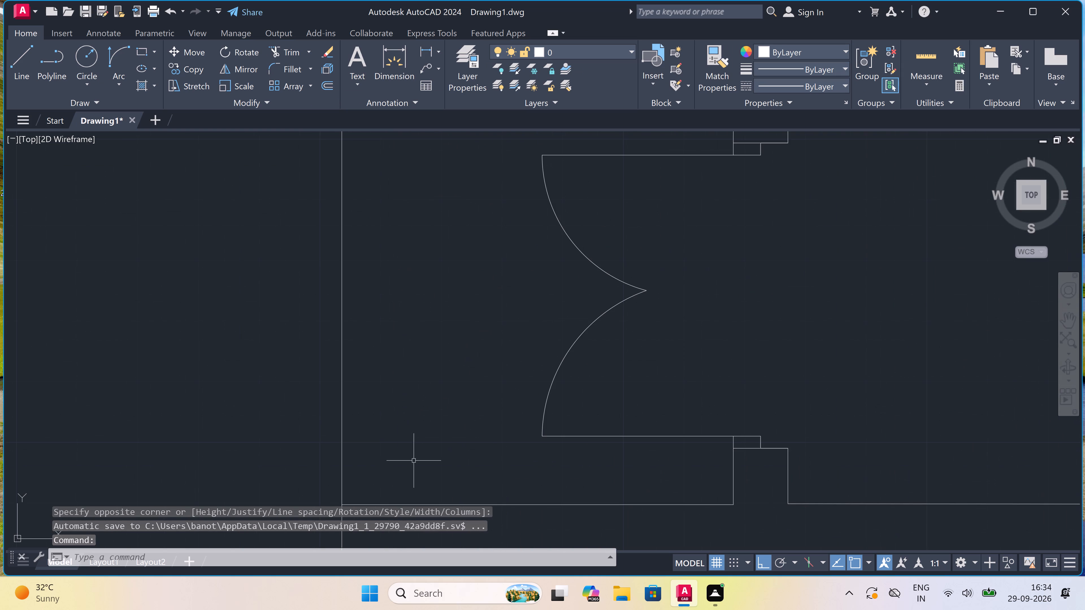
{"action": "scroll", "coordinate": [423, 327], "scroll_direction": "down", "scroll_amount": 1}
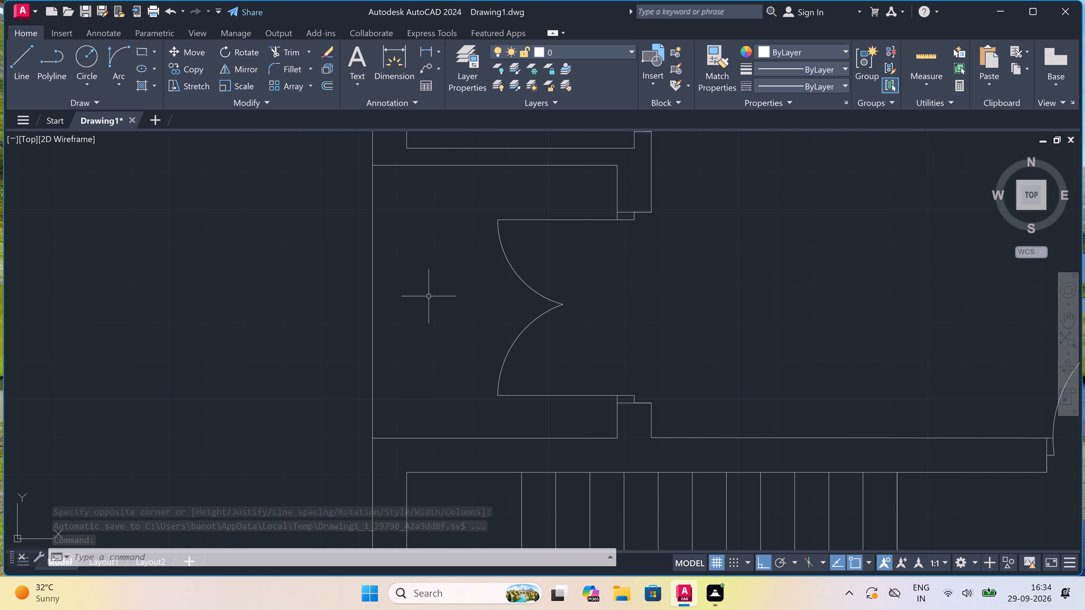
{"action": "key", "text": "space"}
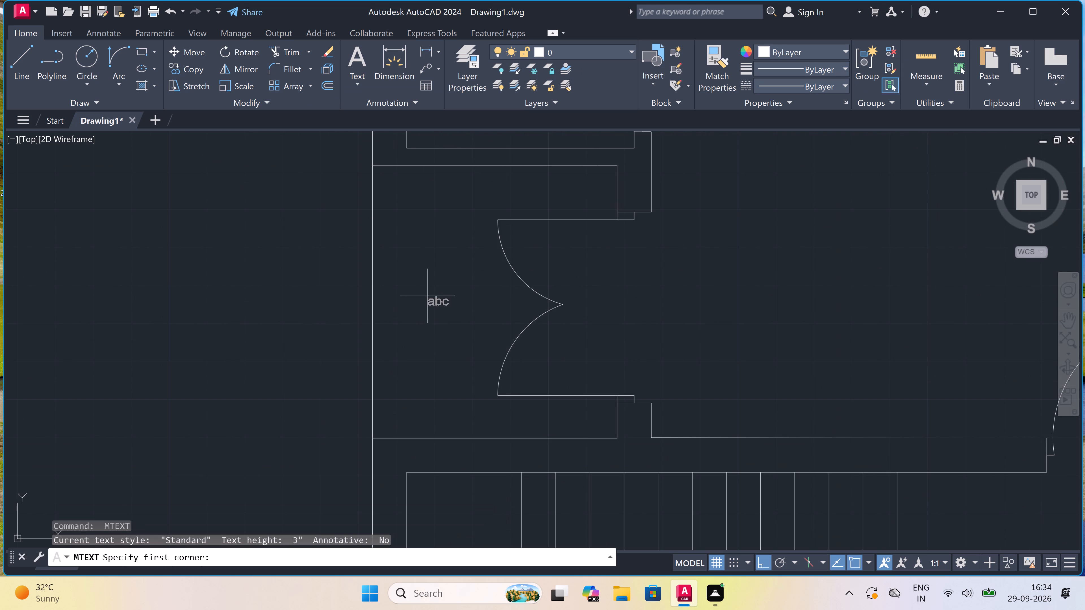
{"action": "left_click_drag", "start_coordinate": [392, 280], "coordinate": [394, 282]}
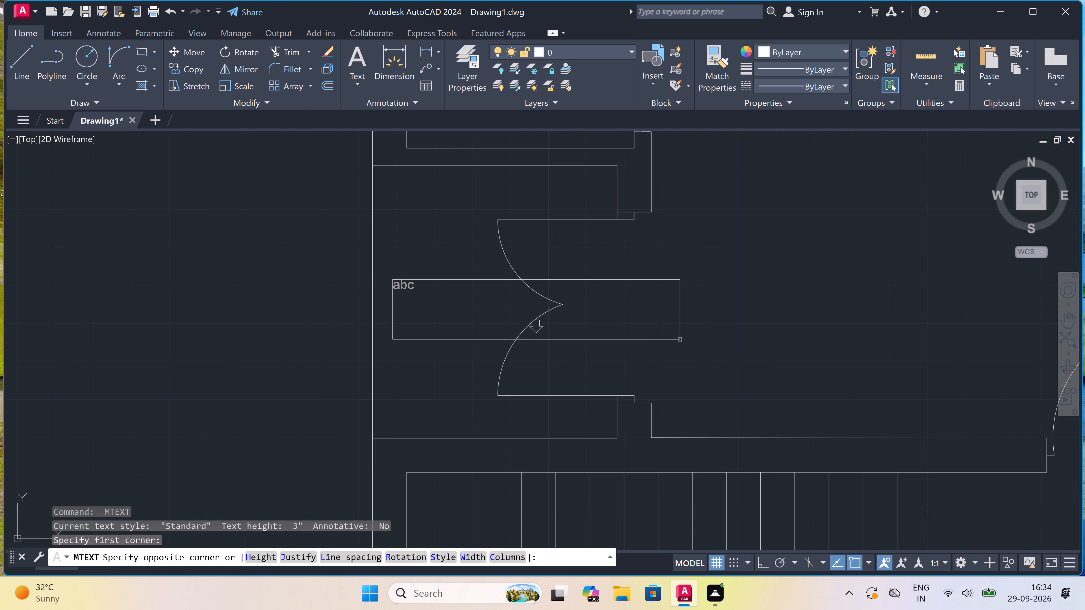
{"action": "left_click", "coordinate": [712, 331]}
{"action": "type", "text": "DEC"}
{"action": "key", "text": "k"}
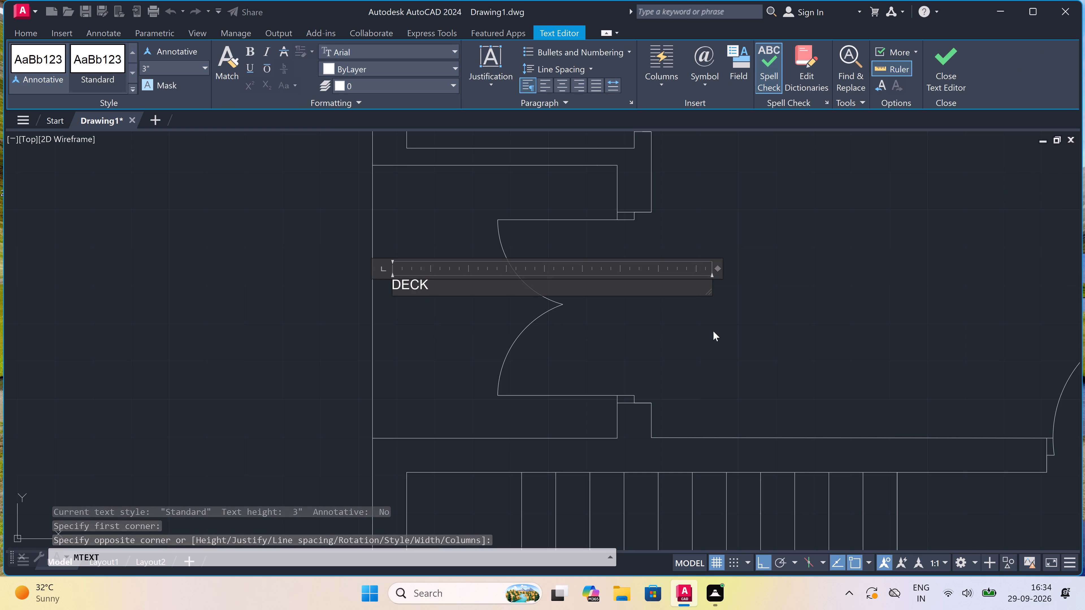
{"action": "key", "text": "Return"}
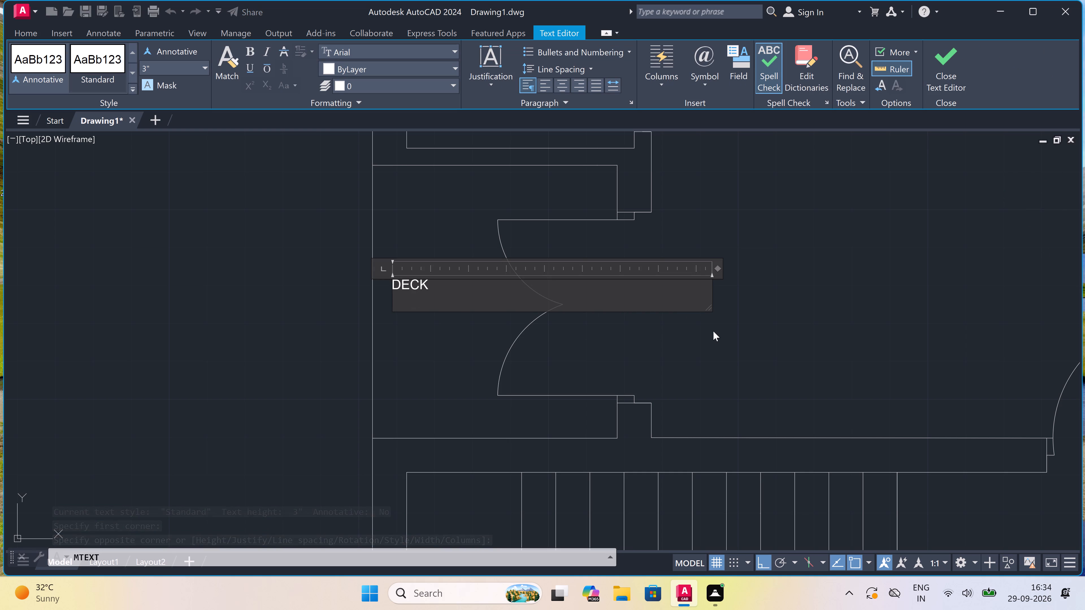
{"action": "key", "text": "5"}
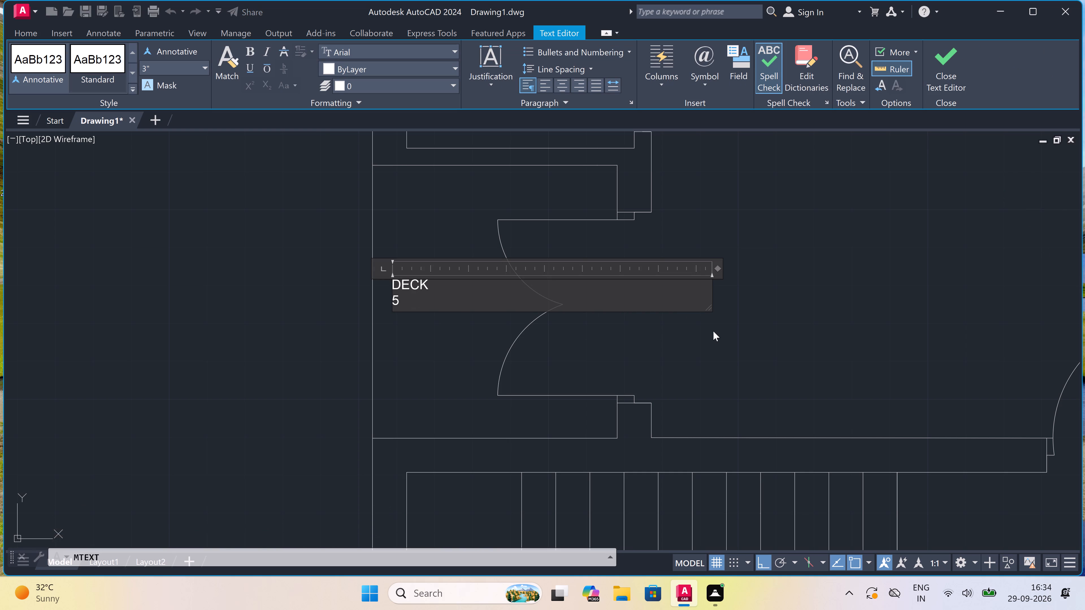
{"action": "key", "text": "apostrophe"}
{"action": "type", "text": "4.5"}
{"action": "type", "text": "\"X"}
{"action": "type", "text": "5'0"}
{"action": "key", "text": "shift+quotedbl"}
{"action": "left_click", "coordinate": [440, 367]}
Add a multiline text label HALL with 12'4.5"X12'1.5" beneath it in the original plan's large room east of the northwest 5'4.5"X5'0" DECK.
{"action": "scroll", "coordinate": [448, 339], "scroll_direction": "down", "scroll_amount": 2}
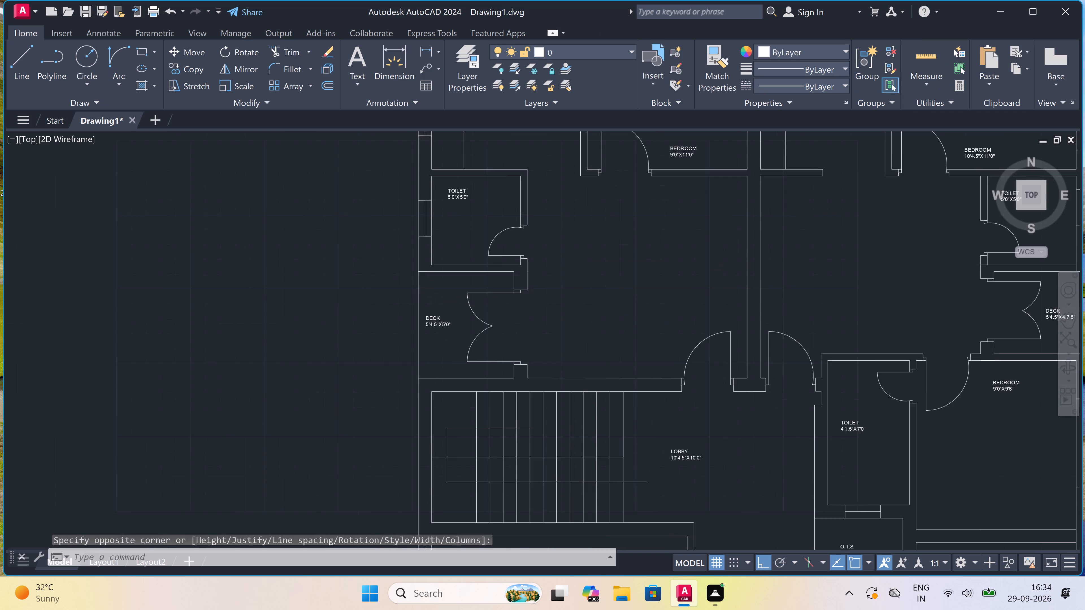
{"action": "scroll", "coordinate": [448, 339], "scroll_direction": "down", "scroll_amount": 2}
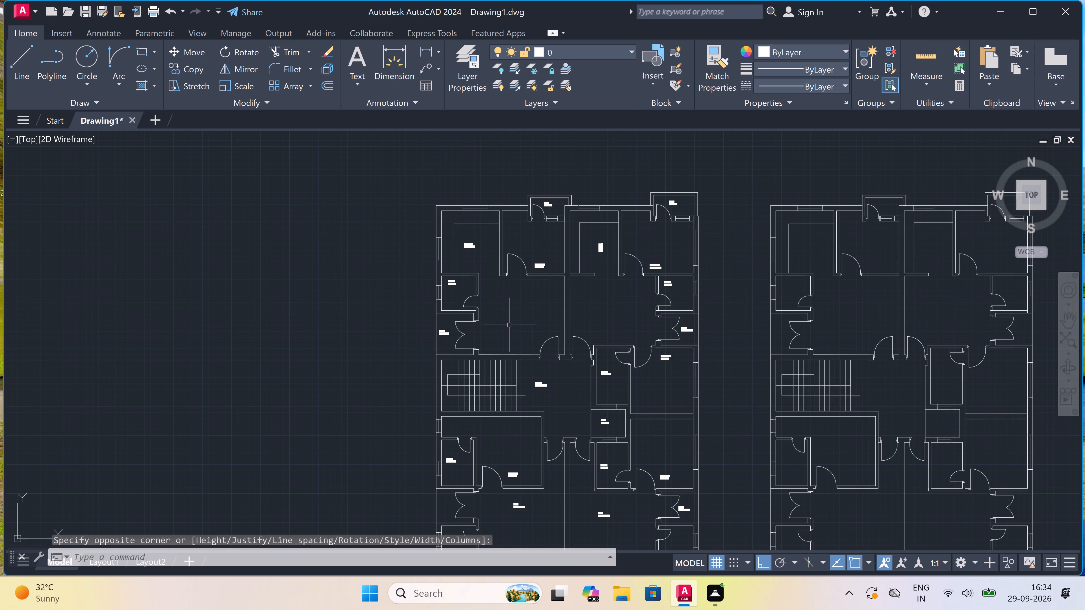
{"action": "scroll", "coordinate": [533, 323], "scroll_direction": "up", "scroll_amount": 3}
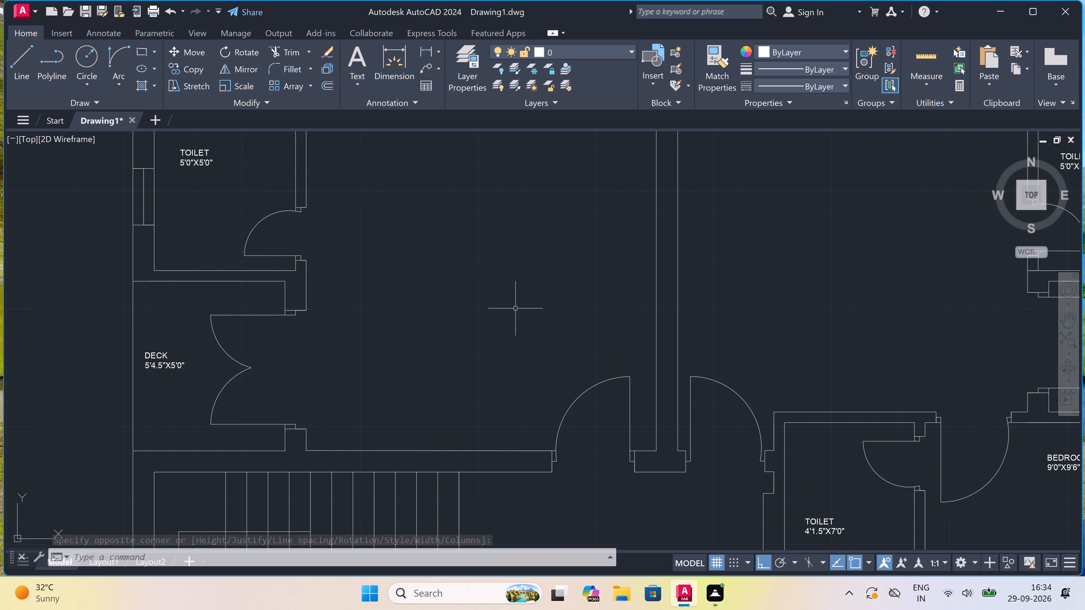
{"action": "key", "text": "space"}
{"action": "scroll", "coordinate": [515, 308], "scroll_direction": "down", "scroll_amount": 1}
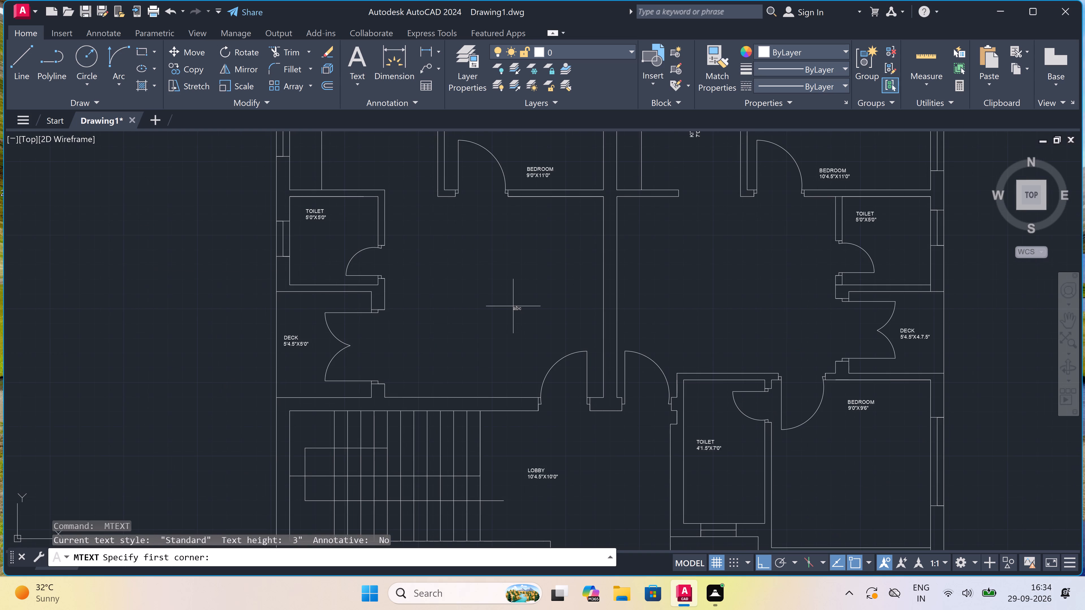
{"action": "left_click", "coordinate": [439, 293]}
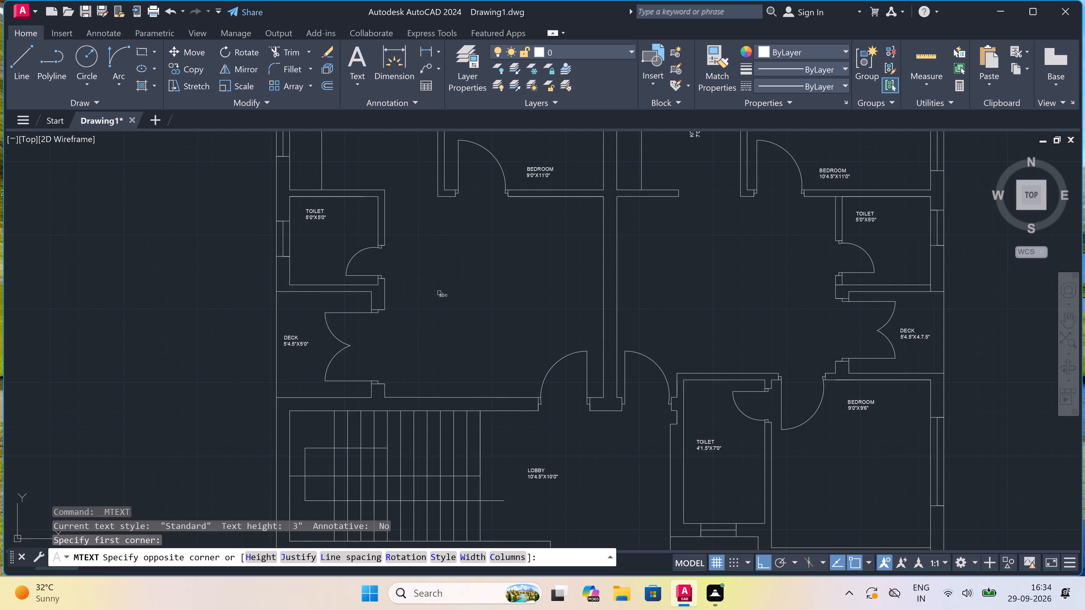
{"action": "left_click", "coordinate": [641, 297]}
{"action": "type", "text": "HA"}
{"action": "type", "text": "LL"}
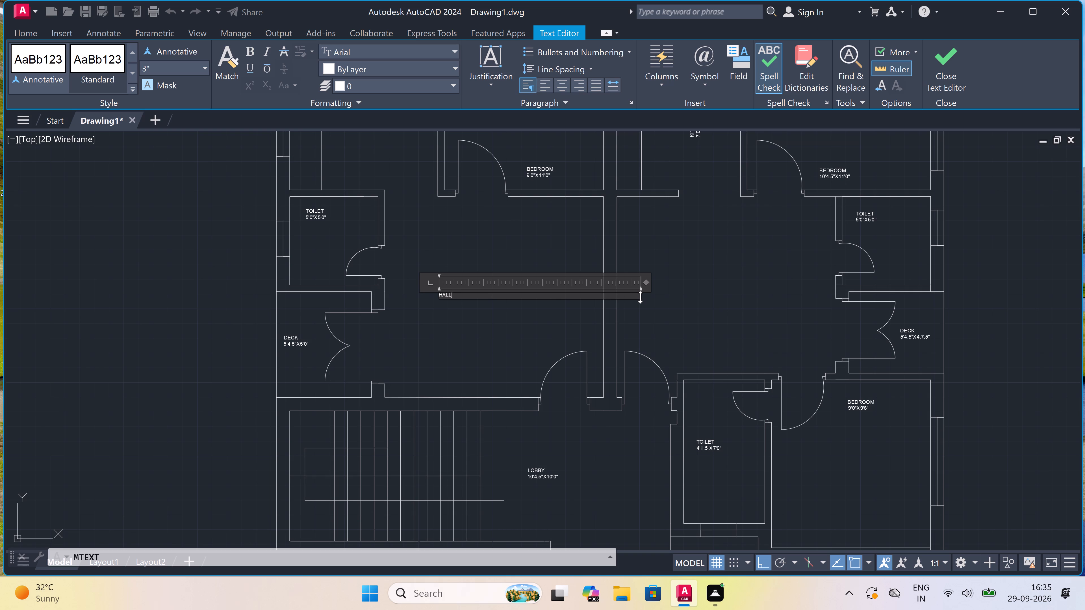
{"action": "key", "text": "Return"}
{"action": "scroll", "coordinate": [448, 309], "scroll_direction": "up", "scroll_amount": 2}
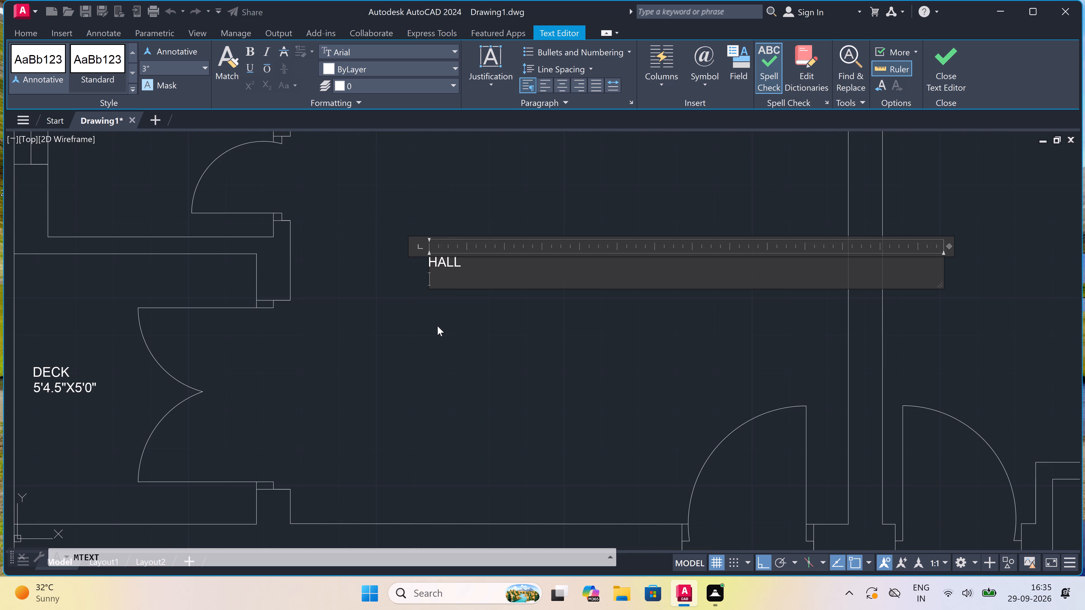
{"action": "type", "text": "12"}
{"action": "type", "text": "'4"}
{"action": "key", "text": "period"}
{"action": "key", "text": "5"}
{"action": "key", "text": "shift+quotedbl"}
{"action": "key", "text": "x"}
{"action": "type", "text": "12"}
{"action": "key", "text": "apostrophe"}
{"action": "key", "text": "1"}
{"action": "type", "text": ".5"}
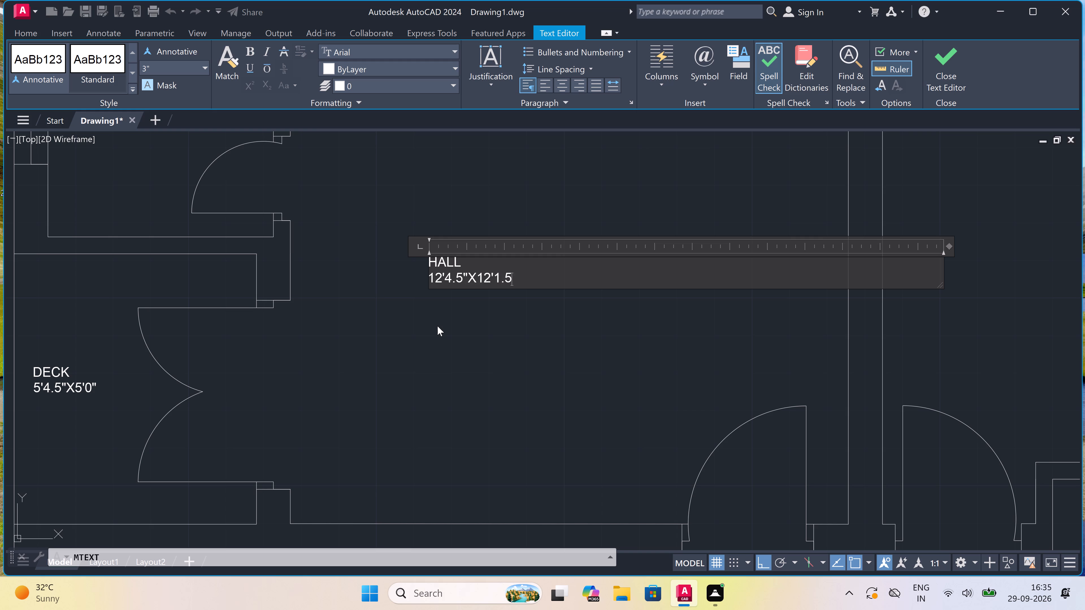
{"action": "key", "text": "shift+quotedbl"}
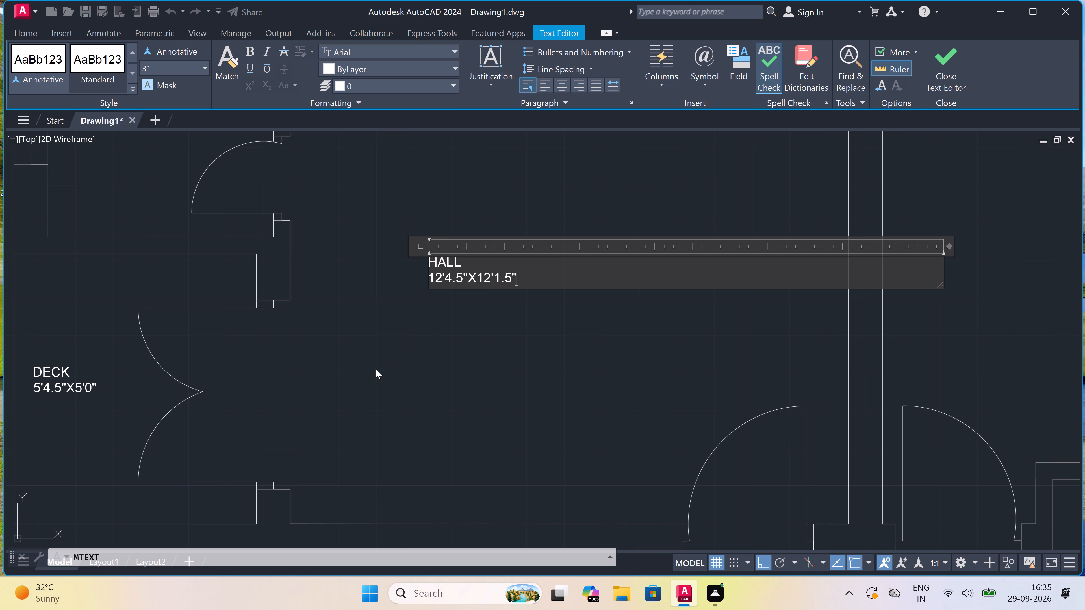
{"action": "left_click", "coordinate": [376, 370]}
{"action": "scroll", "coordinate": [405, 304], "scroll_direction": "down", "scroll_amount": 2}
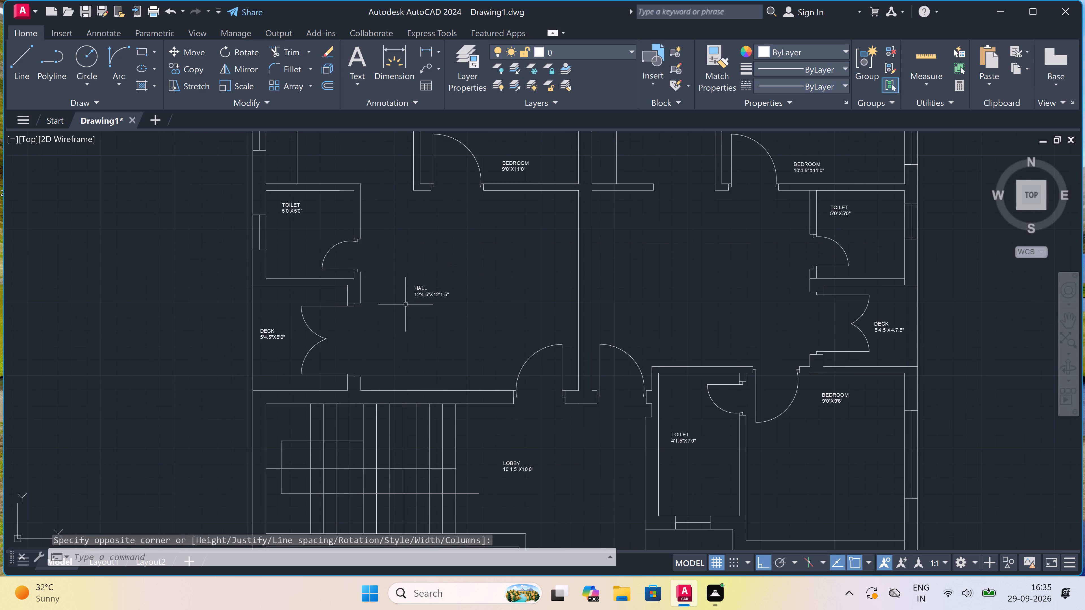
Add a multiline text label HALL with 12'4.5"X10'0" beneath it in the original plan's large room west of the 5'4.5"X4.7.5" DECK.
{"action": "scroll", "coordinate": [405, 304], "scroll_direction": "down", "scroll_amount": 2}
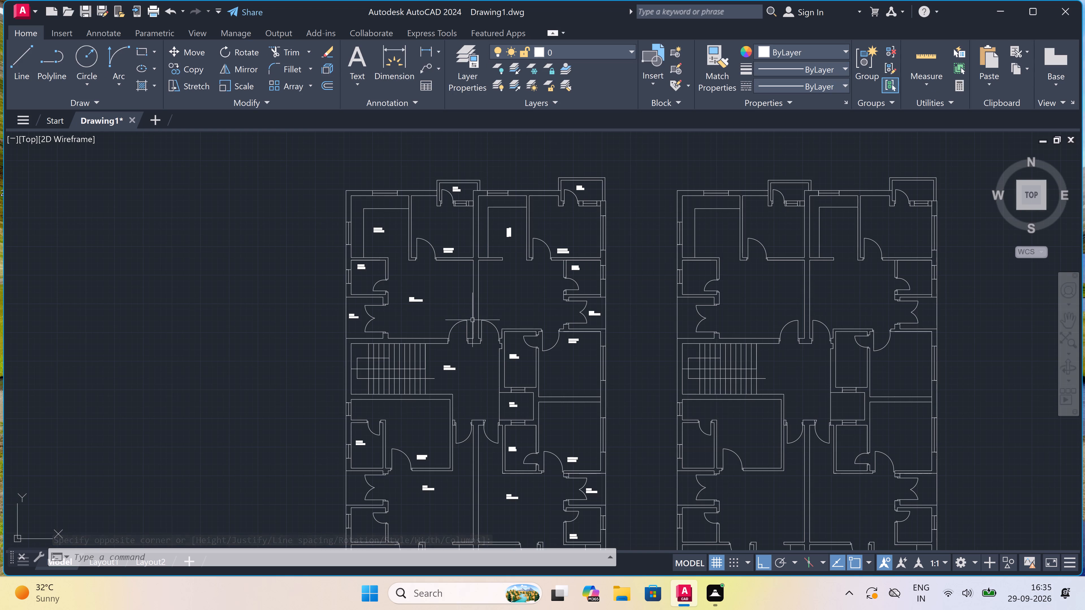
{"action": "scroll", "coordinate": [496, 315], "scroll_direction": "up", "scroll_amount": 3}
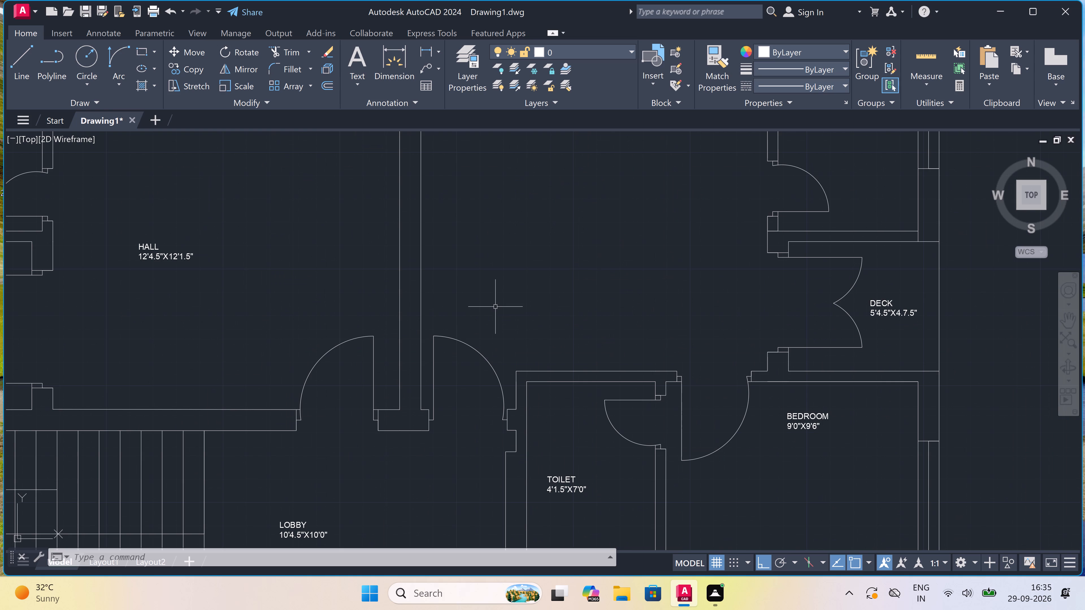
{"action": "key", "text": "space"}
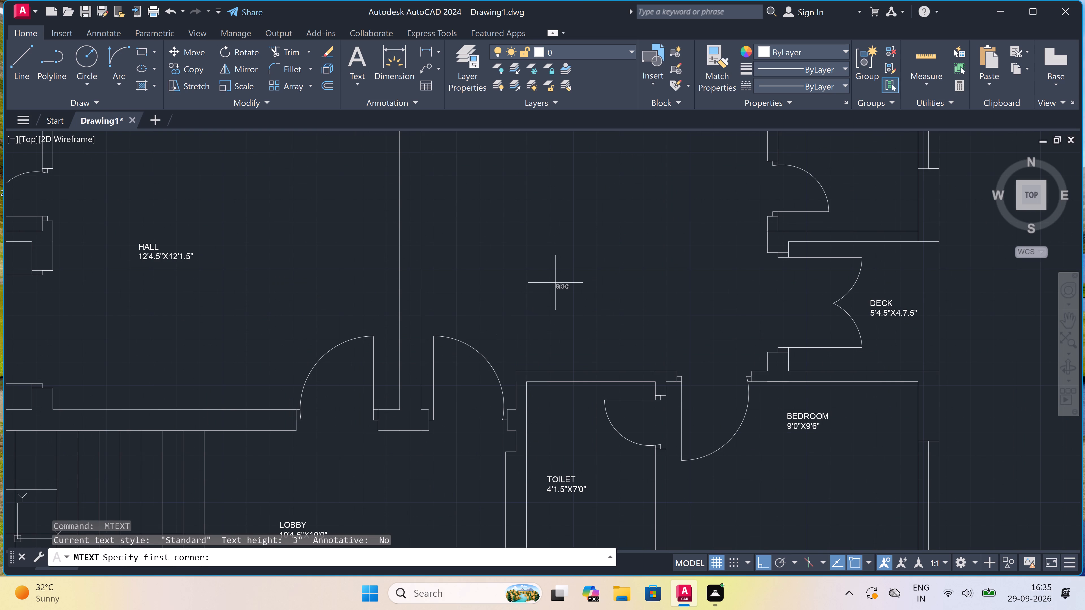
{"action": "left_click_drag", "start_coordinate": [510, 254], "coordinate": [525, 261]}
{"action": "left_click", "coordinate": [795, 272]}
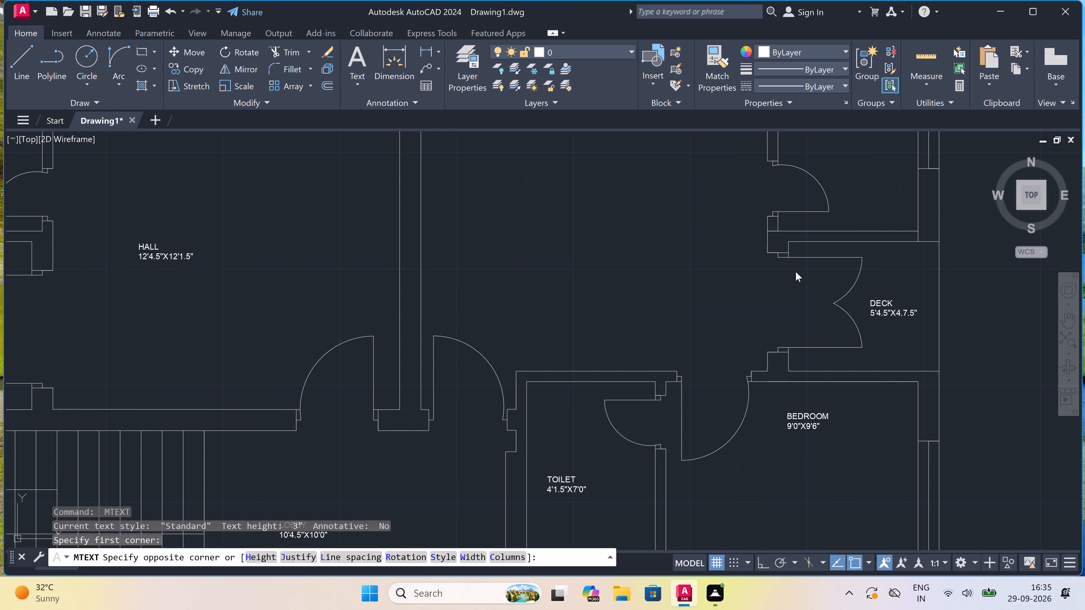
{"action": "type", "text": "HA"}
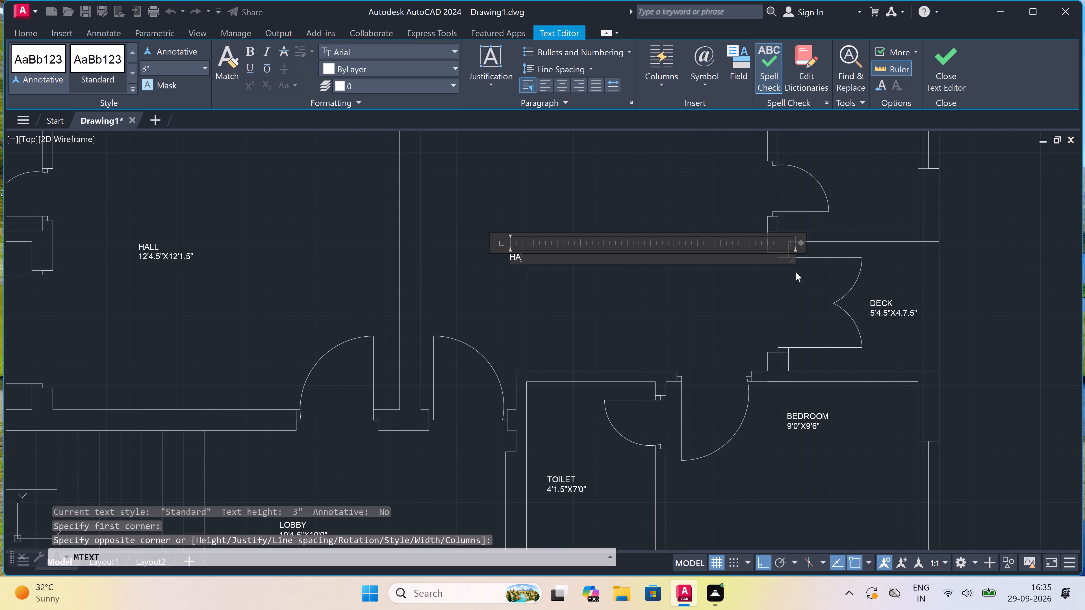
{"action": "type", "text": "LL"}
{"action": "key", "text": "Return"}
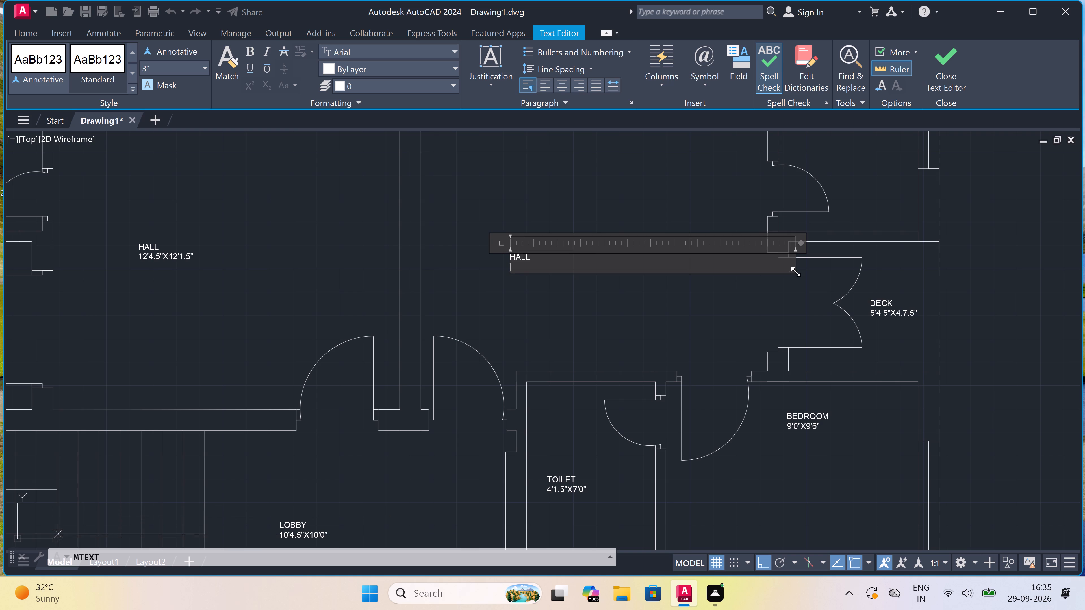
{"action": "type", "text": "12"}
{"action": "key", "text": "apostrophe"}
{"action": "key", "text": "4"}
{"action": "type", "text": ".5"}
{"action": "type", "text": "\"X"}
{"action": "key", "text": "1"}
{"action": "type", "text": "0'0\""}
{"action": "left_click", "coordinate": [498, 291]}
{"action": "scroll", "coordinate": [510, 276], "scroll_direction": "down", "scroll_amount": 1}
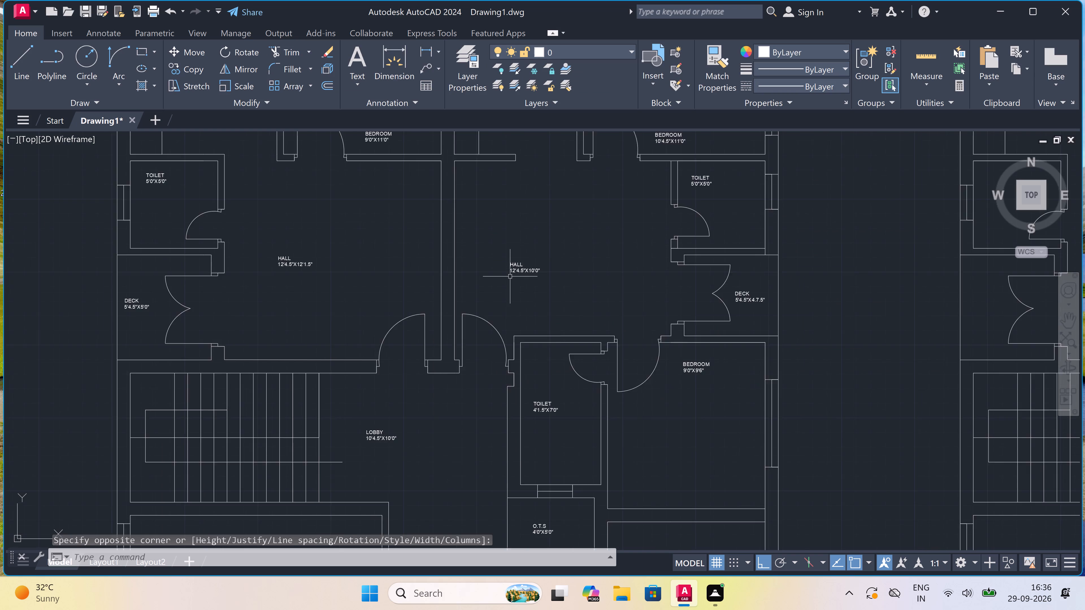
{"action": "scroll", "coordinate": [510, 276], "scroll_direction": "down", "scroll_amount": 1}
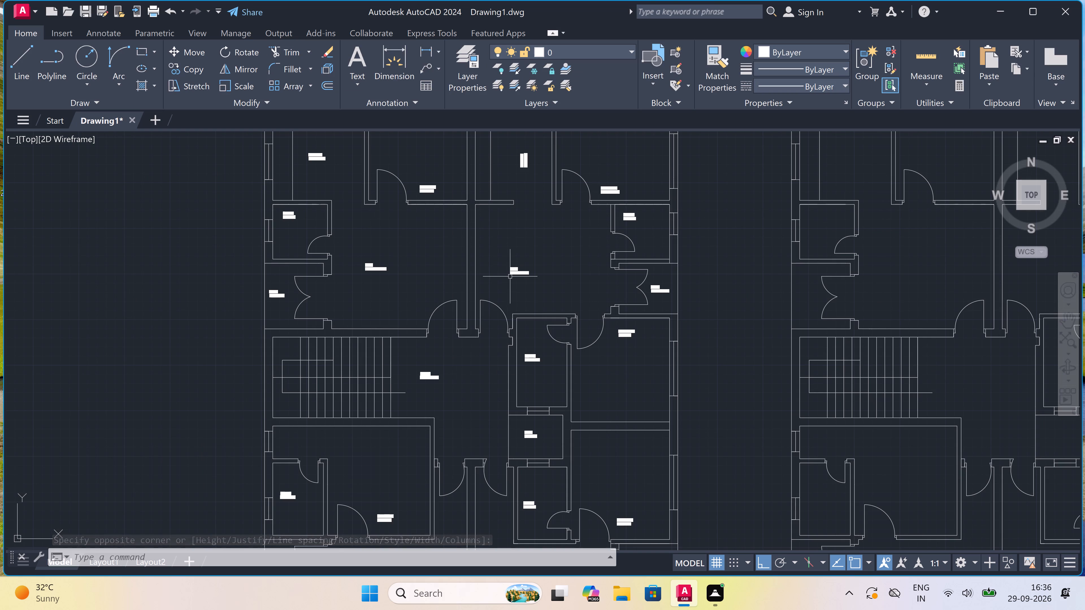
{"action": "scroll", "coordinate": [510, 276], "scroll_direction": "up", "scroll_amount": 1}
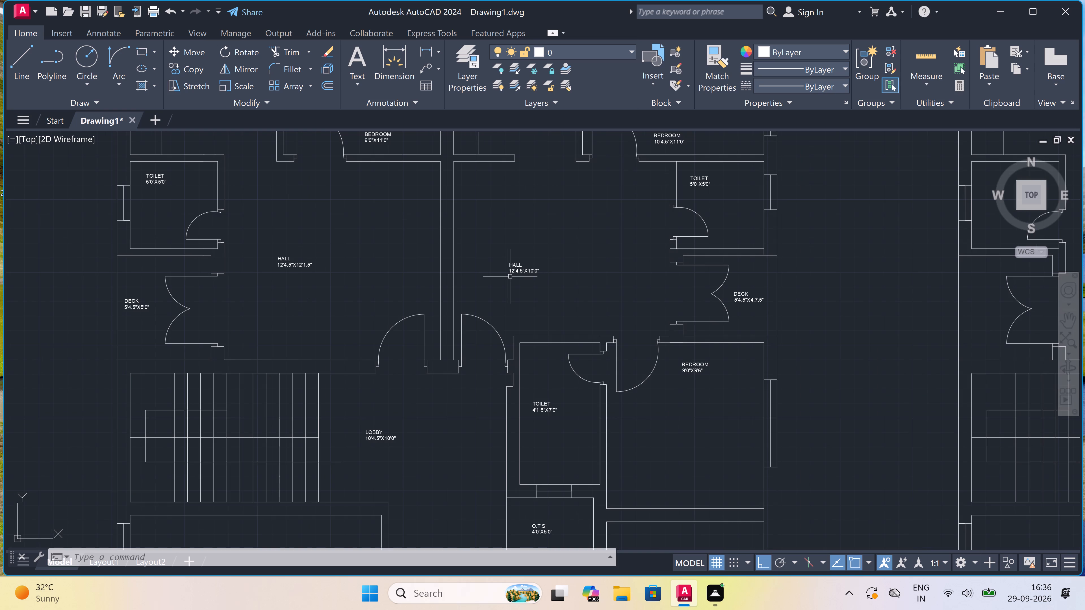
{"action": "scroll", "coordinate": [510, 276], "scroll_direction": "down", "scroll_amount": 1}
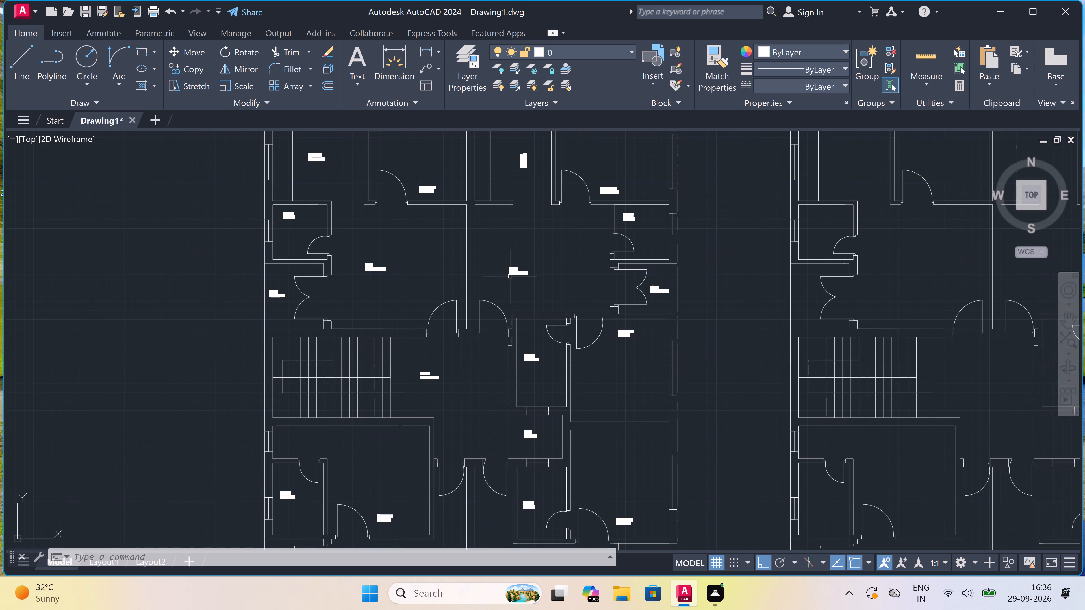
Select all multiline text similar to the FIRST FLOOR PLAN title and set its text height to 6".
{"action": "scroll", "coordinate": [510, 276], "scroll_direction": "down", "scroll_amount": 1}
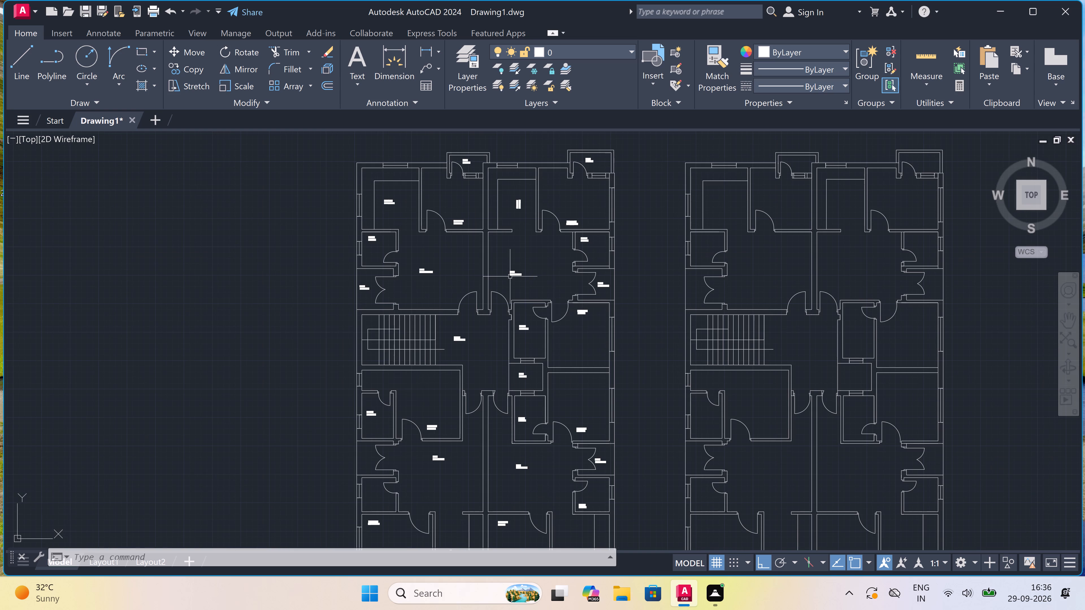
{"action": "scroll", "coordinate": [510, 276], "scroll_direction": "up", "scroll_amount": 1}
{"action": "scroll", "coordinate": [511, 277], "scroll_direction": "down", "scroll_amount": 1}
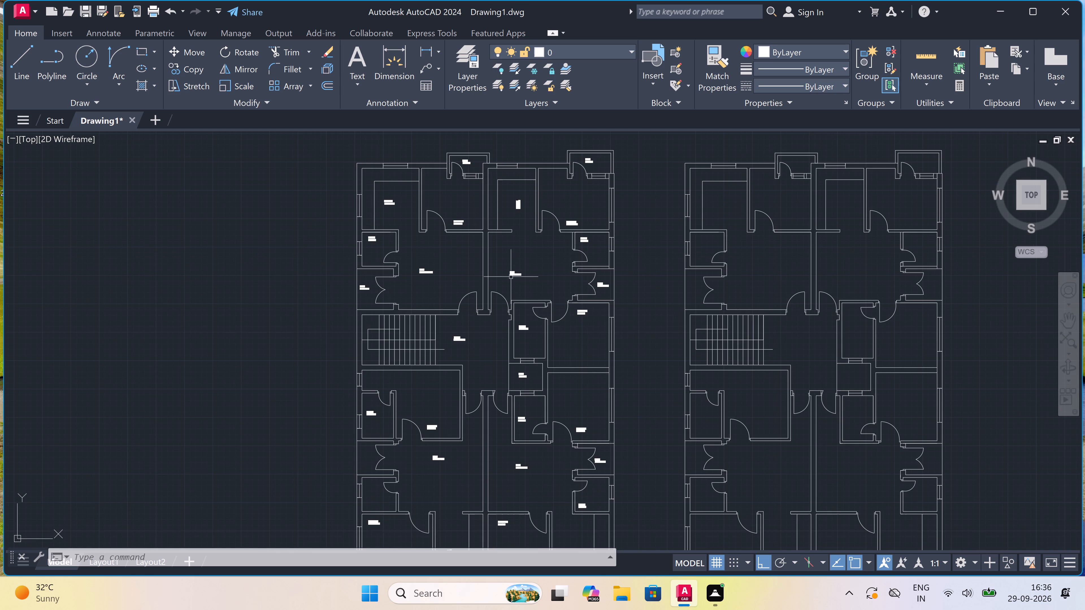
{"action": "scroll", "coordinate": [510, 282], "scroll_direction": "down", "scroll_amount": 1}
{"action": "scroll", "coordinate": [503, 311], "scroll_direction": "down", "scroll_amount": 1}
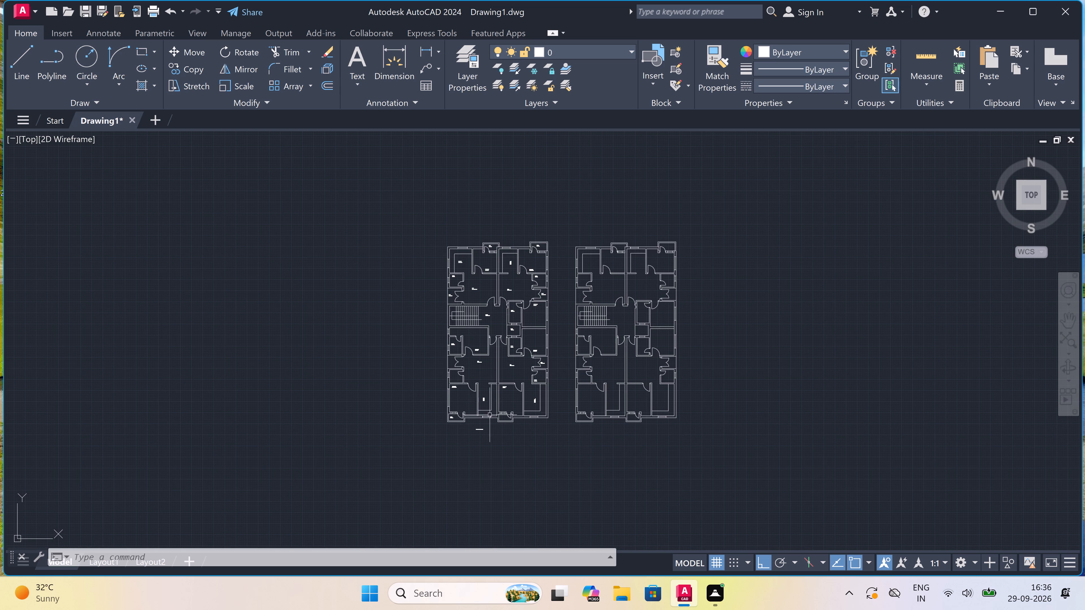
{"action": "scroll", "coordinate": [488, 445], "scroll_direction": "up", "scroll_amount": 2}
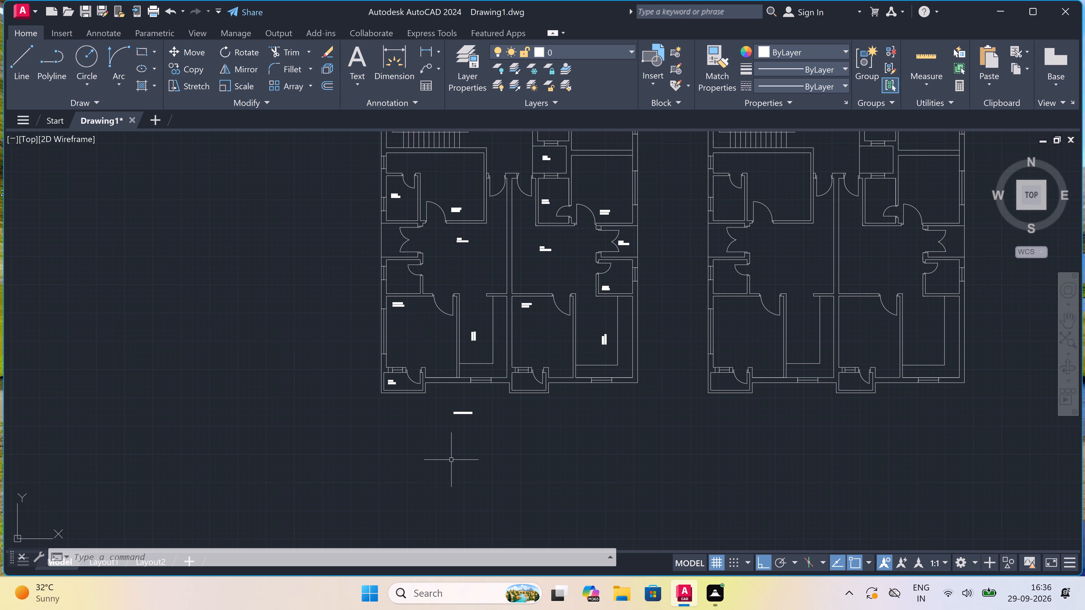
{"action": "scroll", "coordinate": [433, 510], "scroll_direction": "up", "scroll_amount": 2}
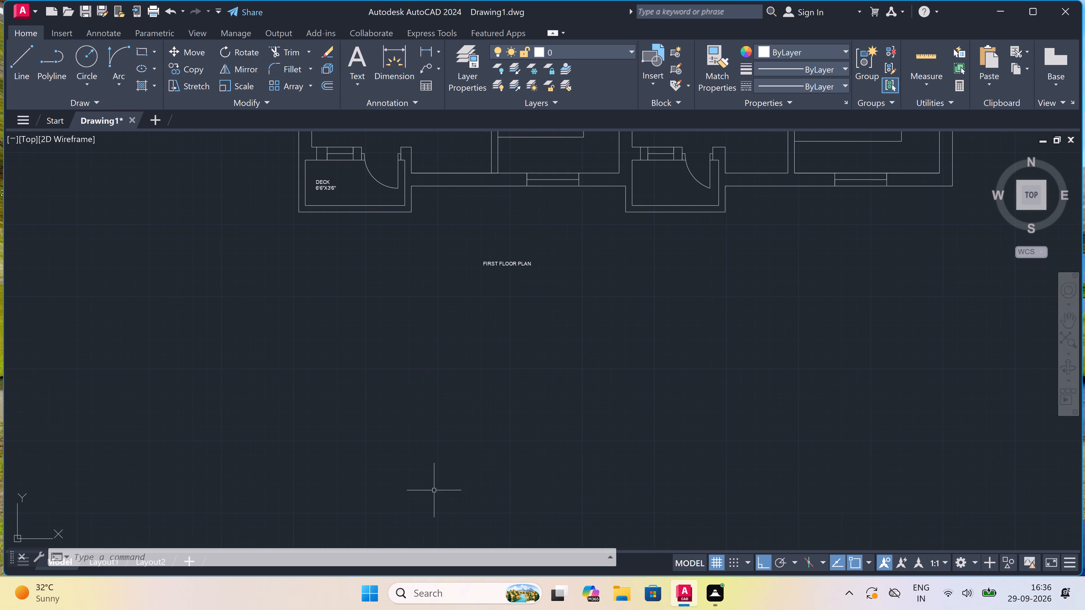
{"action": "scroll", "coordinate": [526, 218], "scroll_direction": "up", "scroll_amount": 1}
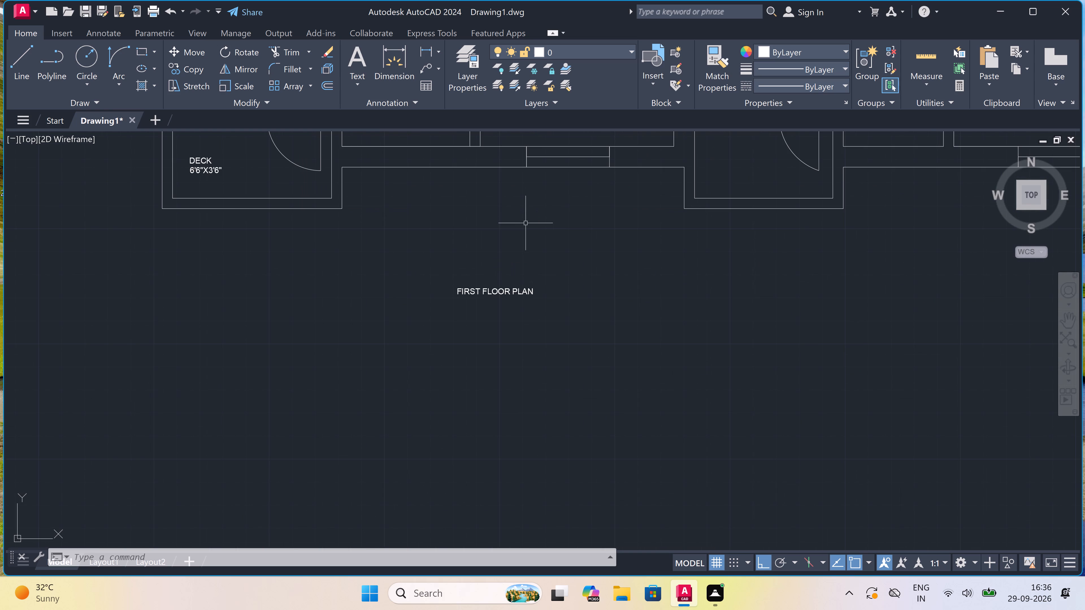
{"action": "left_click", "coordinate": [525, 243]}
{"action": "left_click", "coordinate": [442, 354]}
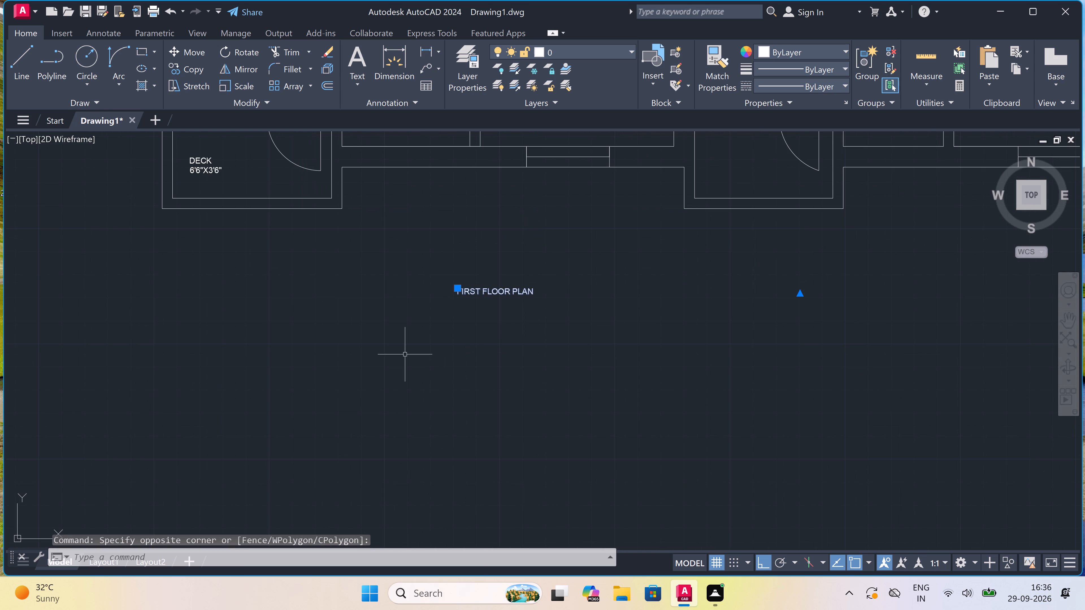
{"action": "right_click", "coordinate": [351, 315]}
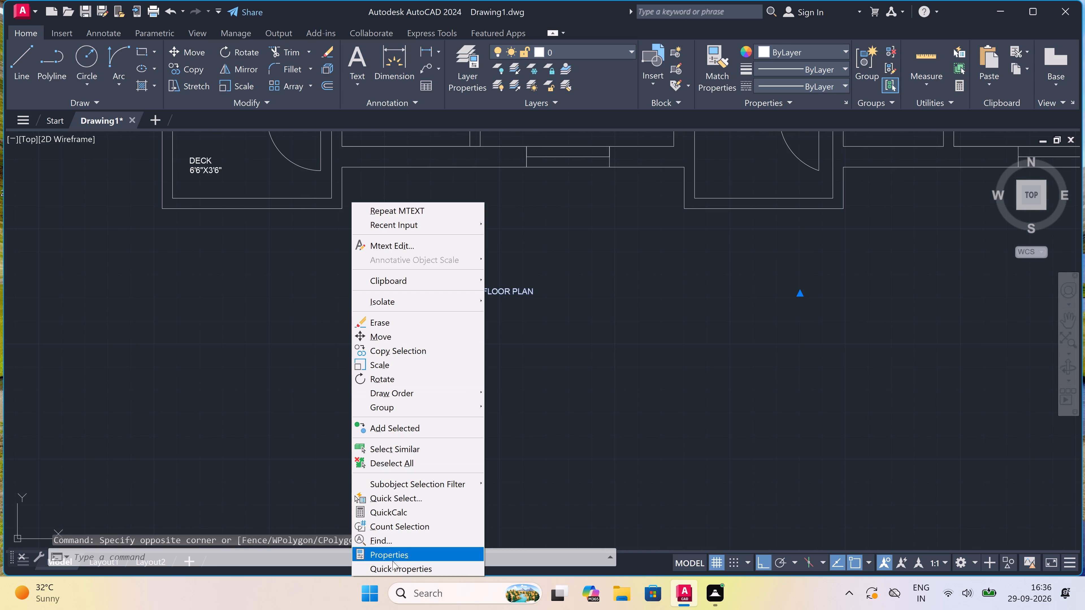
{"action": "left_click", "coordinate": [392, 559]}
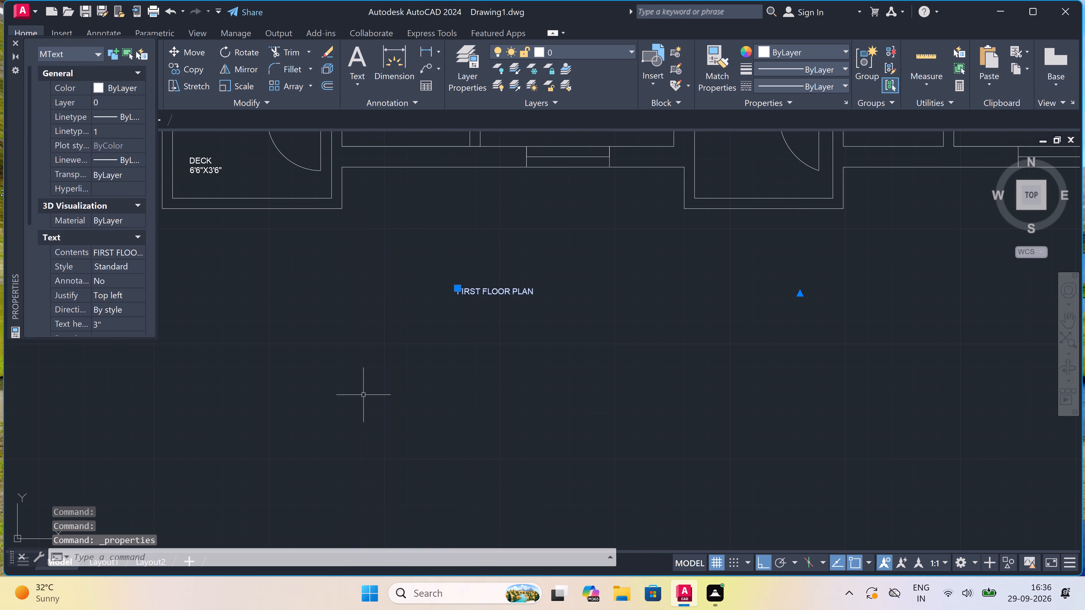
{"action": "right_click", "coordinate": [365, 380]}
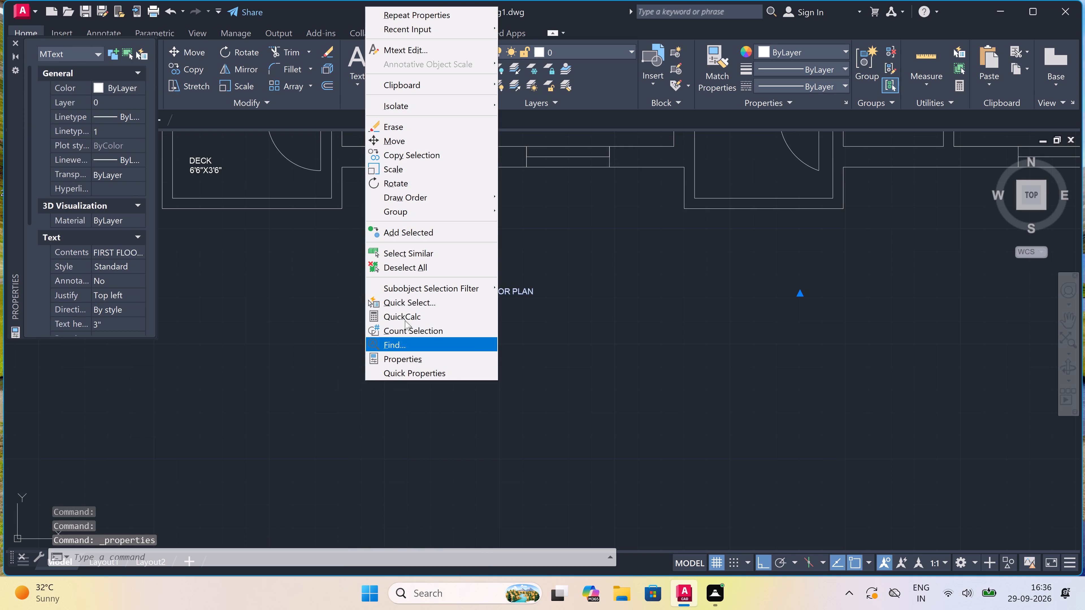
{"action": "left_click", "coordinate": [408, 248]}
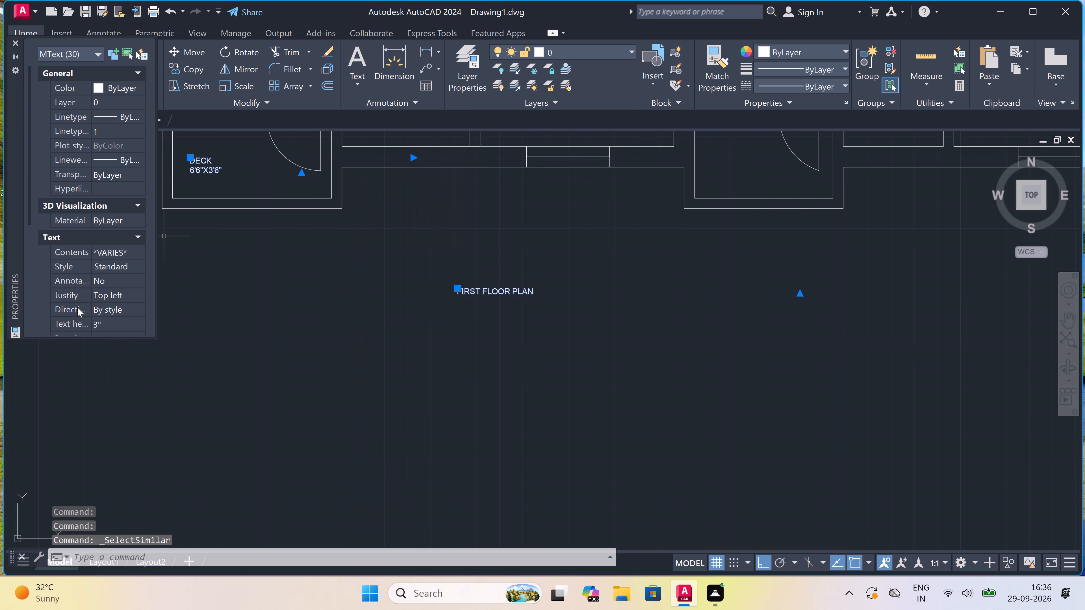
{"action": "left_click", "coordinate": [116, 325]}
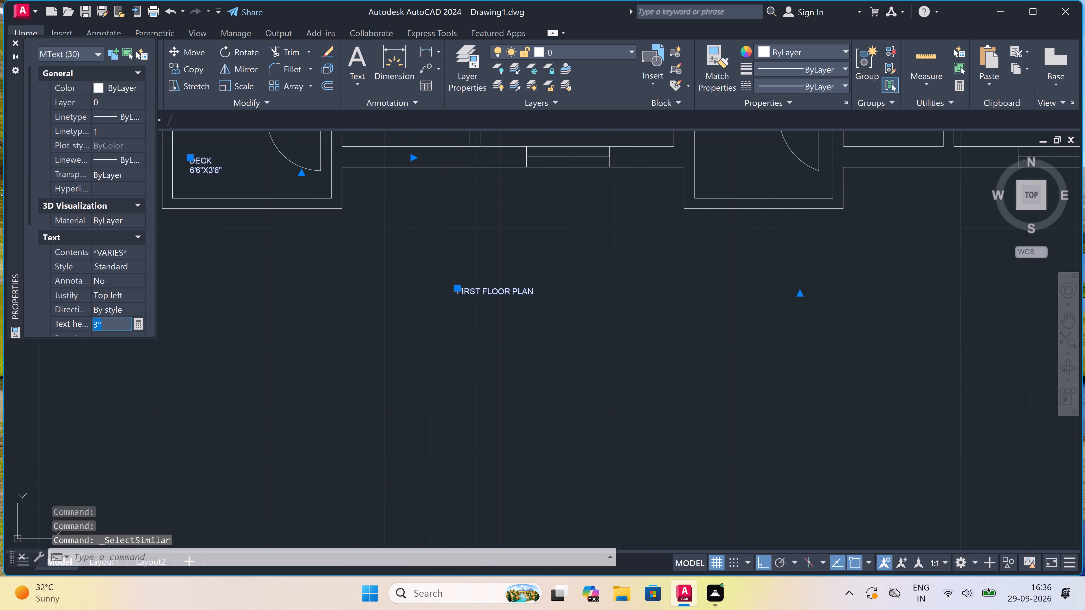
{"action": "key", "text": "BackSpace"}
{"action": "key", "text": "6"}
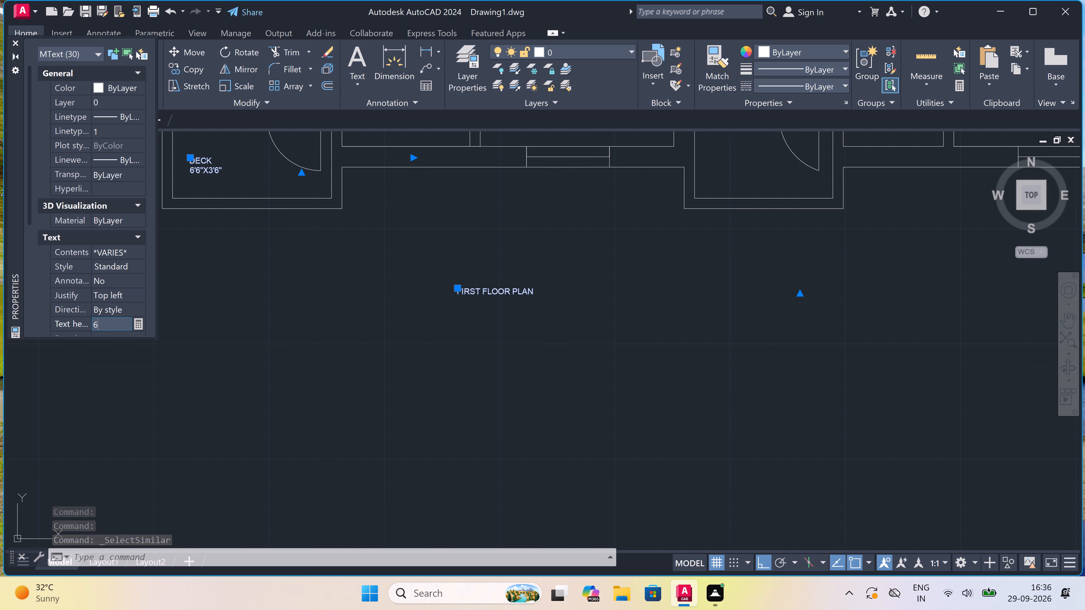
{"action": "key", "text": "shift+quotedbl"}
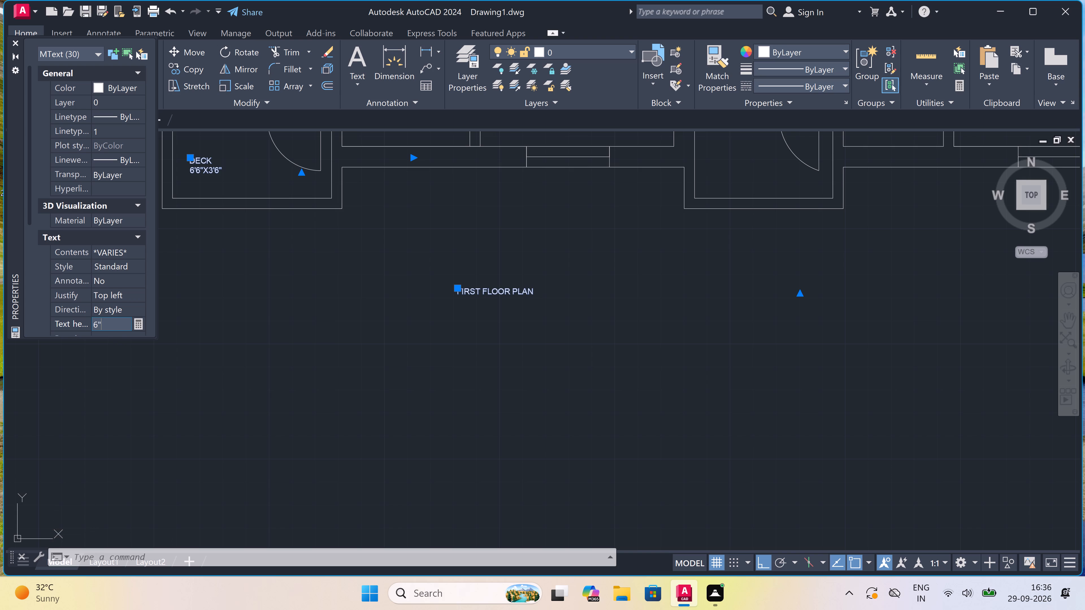
{"action": "left_click", "coordinate": [468, 392]}
{"action": "scroll", "coordinate": [434, 388], "scroll_direction": "down", "scroll_amount": 2}
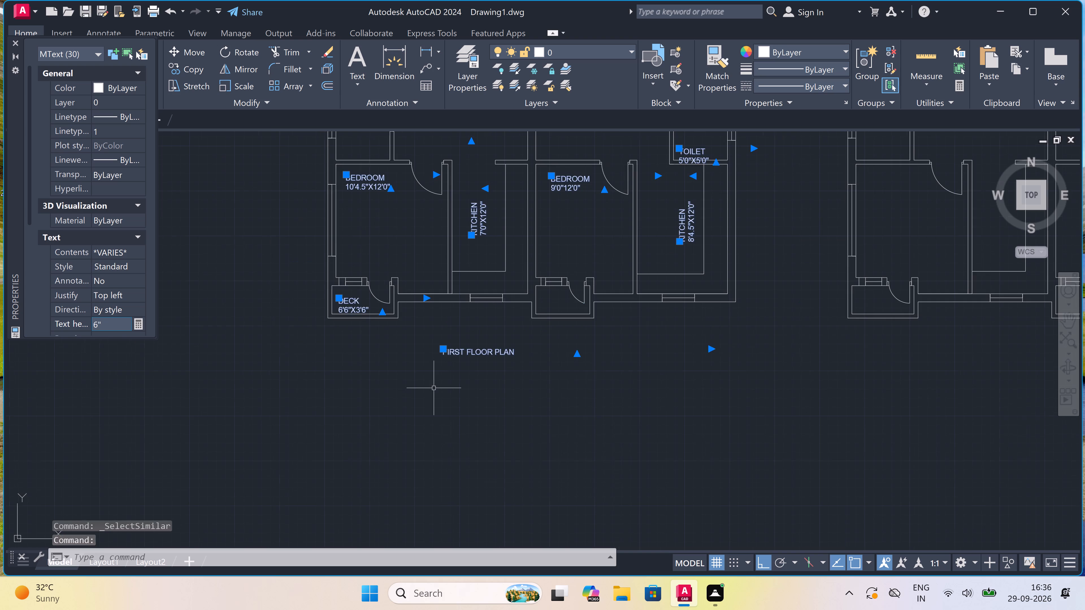
{"action": "scroll", "coordinate": [434, 388], "scroll_direction": "down", "scroll_amount": 3}
{"action": "scroll", "coordinate": [434, 388], "scroll_direction": "up", "scroll_amount": 2}
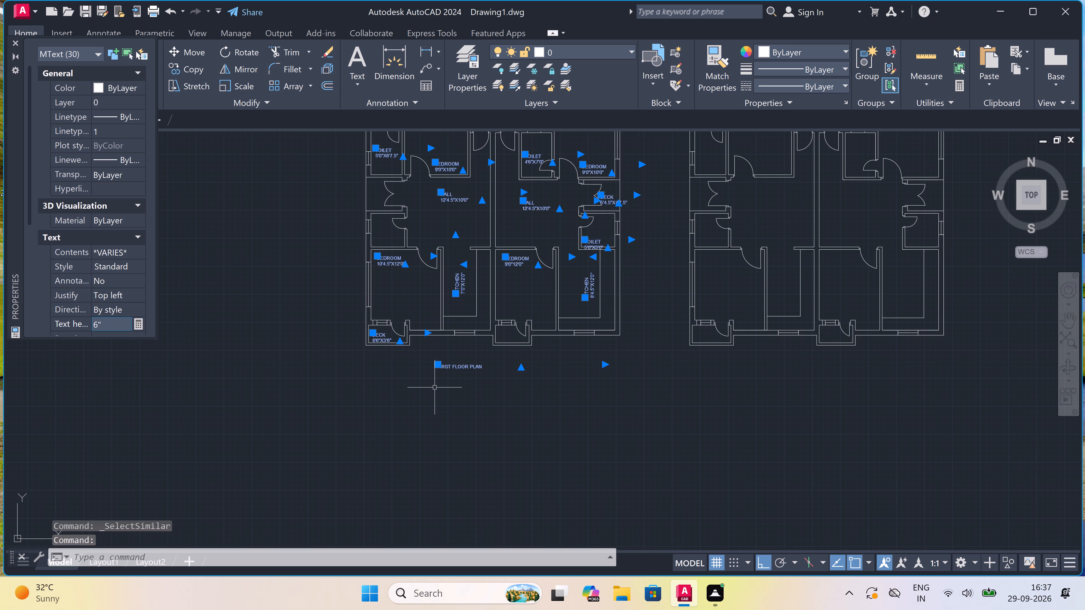
{"action": "key", "text": "Escape"}
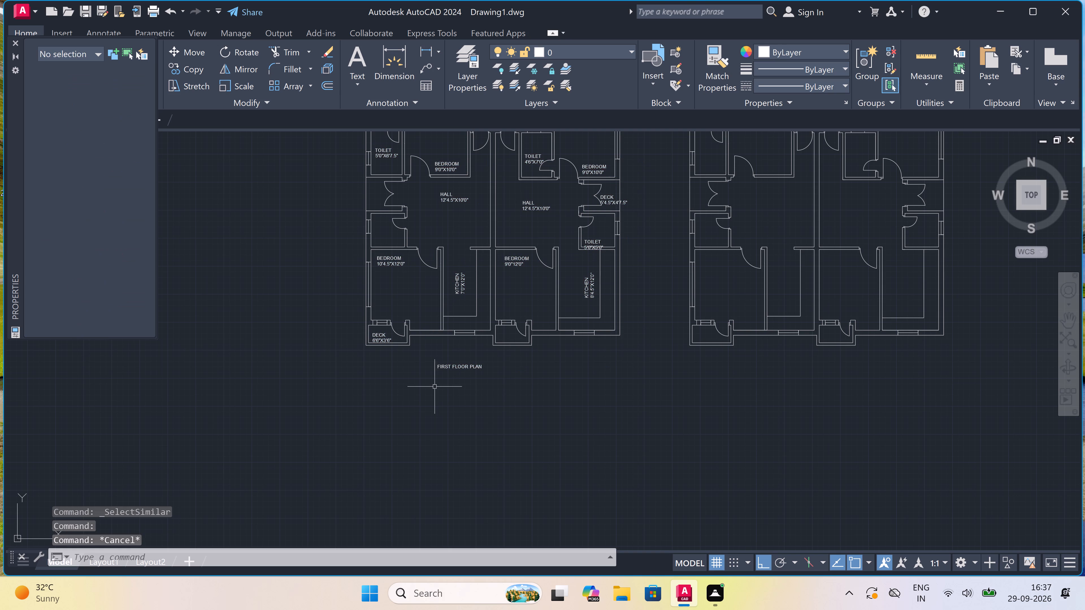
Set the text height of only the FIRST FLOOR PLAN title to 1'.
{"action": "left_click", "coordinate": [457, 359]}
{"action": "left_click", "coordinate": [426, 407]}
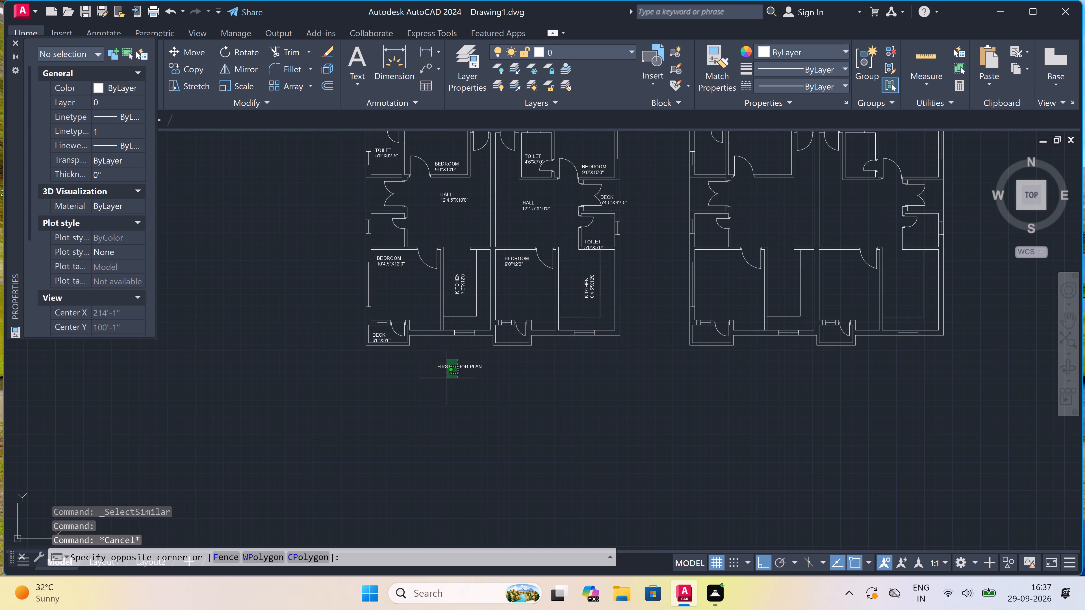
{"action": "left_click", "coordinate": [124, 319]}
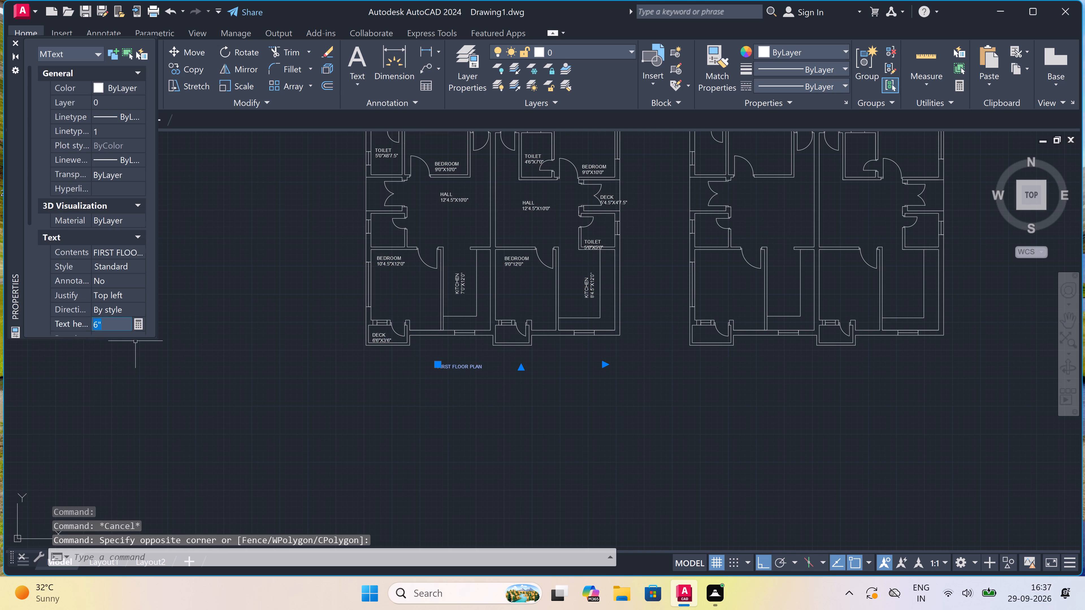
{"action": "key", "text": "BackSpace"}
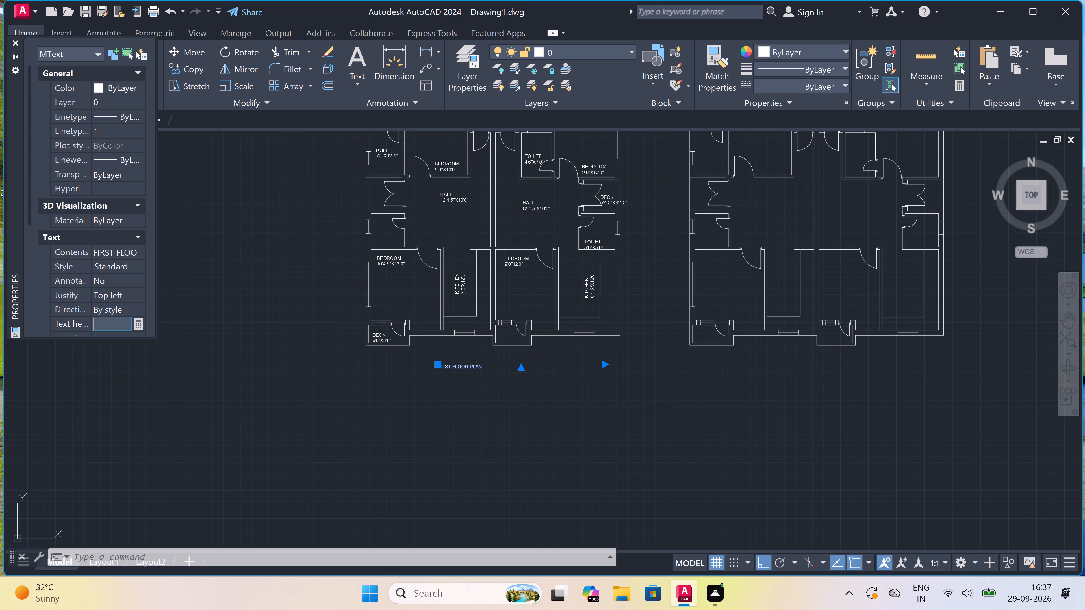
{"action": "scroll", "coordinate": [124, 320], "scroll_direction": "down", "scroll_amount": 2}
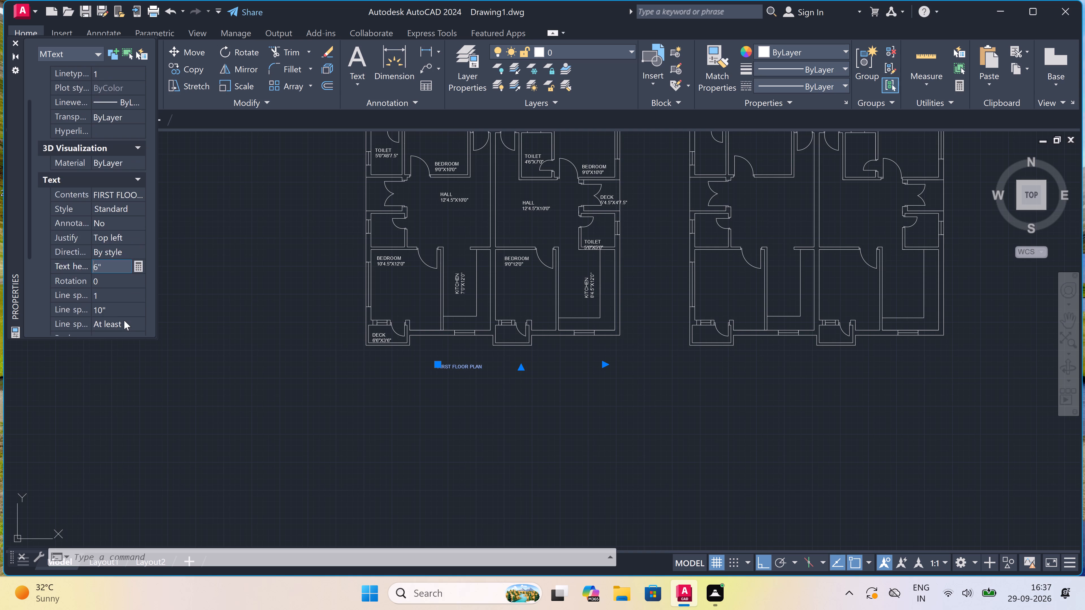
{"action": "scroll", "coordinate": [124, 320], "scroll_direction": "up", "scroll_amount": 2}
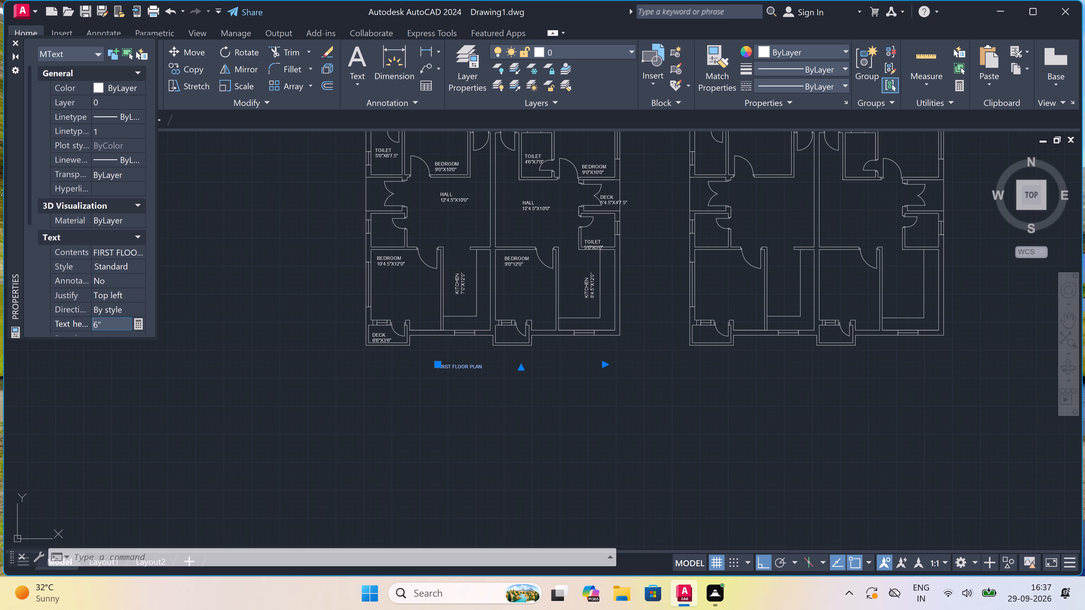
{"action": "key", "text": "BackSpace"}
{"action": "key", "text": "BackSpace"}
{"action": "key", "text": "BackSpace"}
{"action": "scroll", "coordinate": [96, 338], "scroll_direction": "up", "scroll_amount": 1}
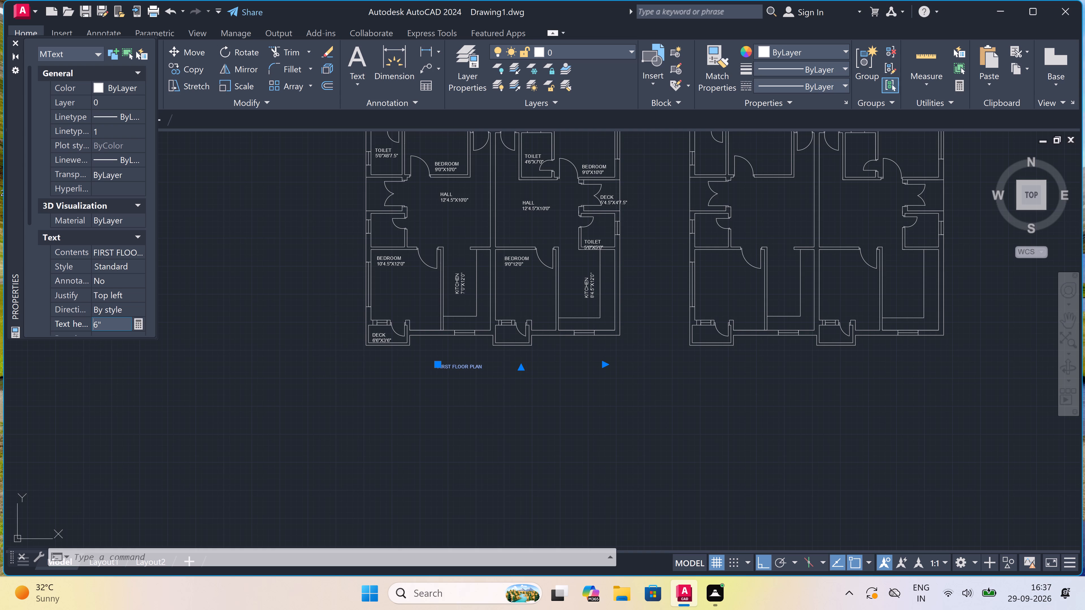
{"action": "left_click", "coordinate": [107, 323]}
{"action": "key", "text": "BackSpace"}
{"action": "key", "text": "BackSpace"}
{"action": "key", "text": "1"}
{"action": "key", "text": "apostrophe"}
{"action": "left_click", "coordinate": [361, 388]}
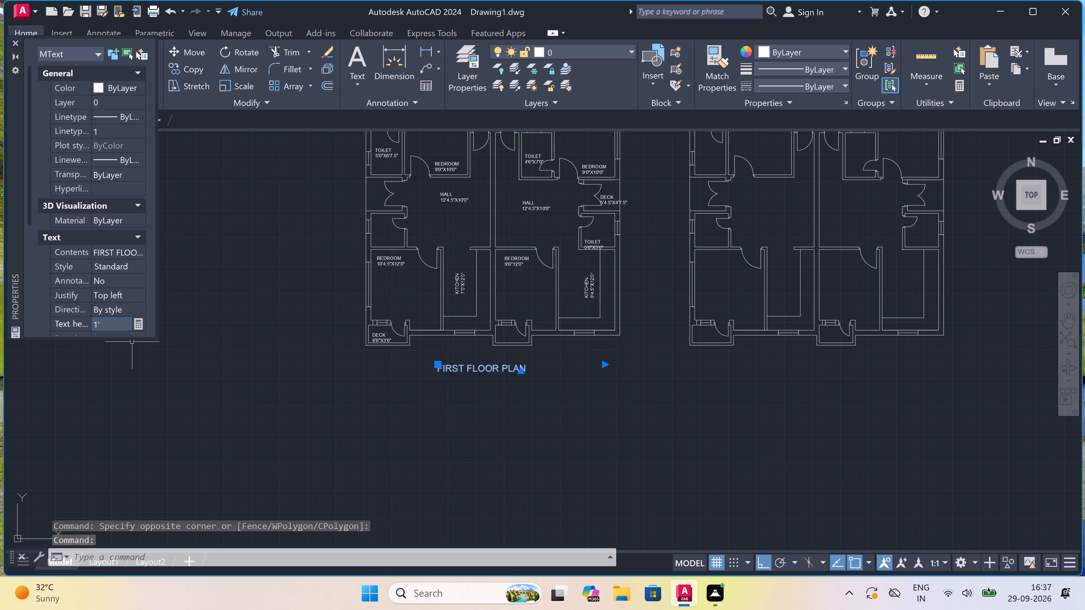
Set the FIRST FLOOR PLAN title's text height to 1.5' and deselect it.
{"action": "left_click", "coordinate": [103, 325]}
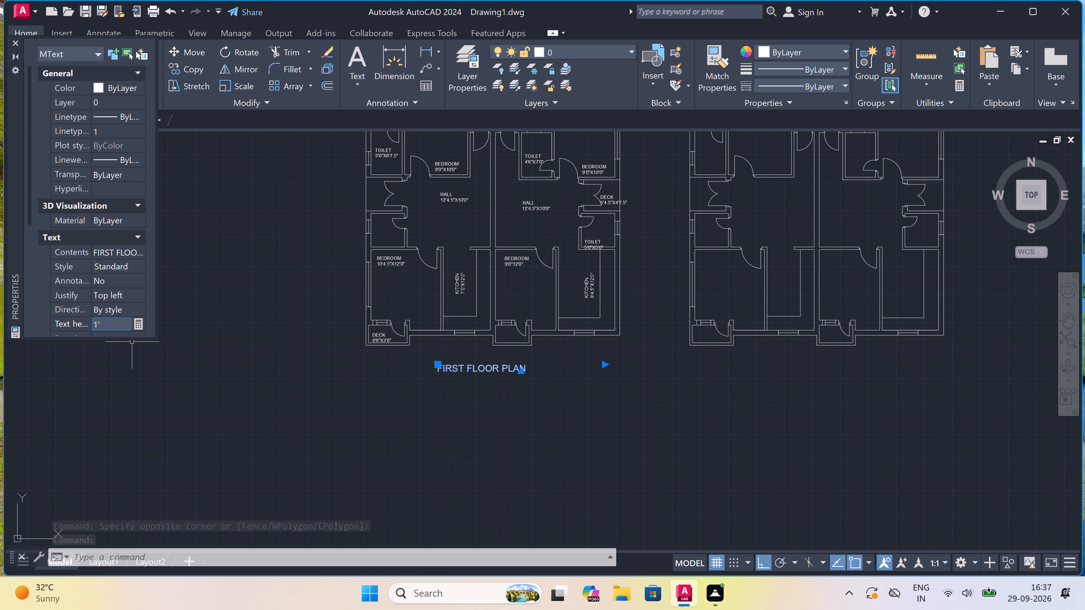
{"action": "key", "text": "BackSpace"}
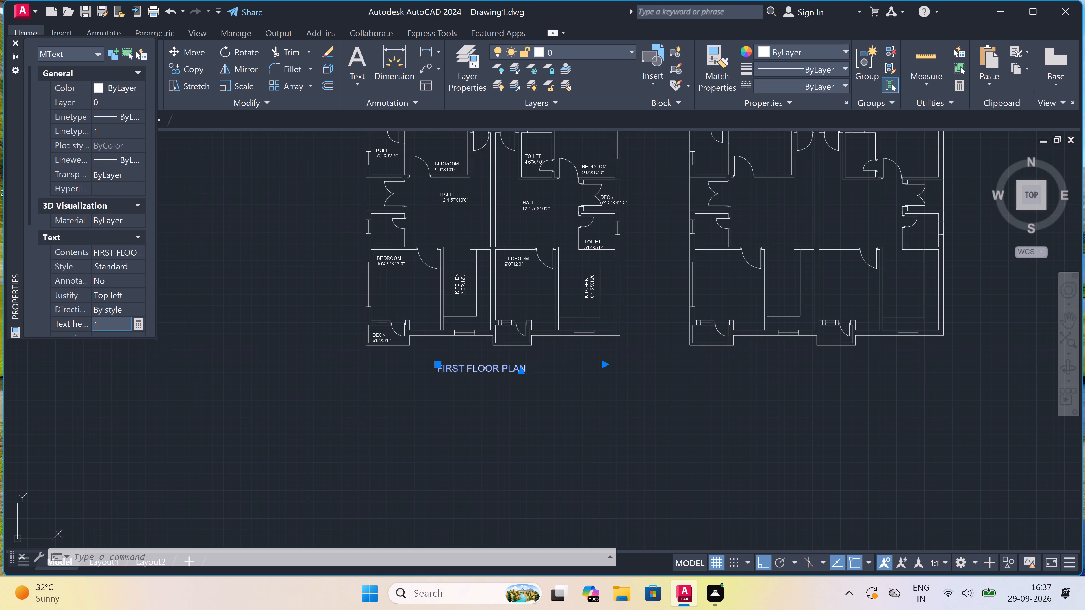
{"action": "type", "text": ".5'"}
{"action": "left_click", "coordinate": [302, 365]}
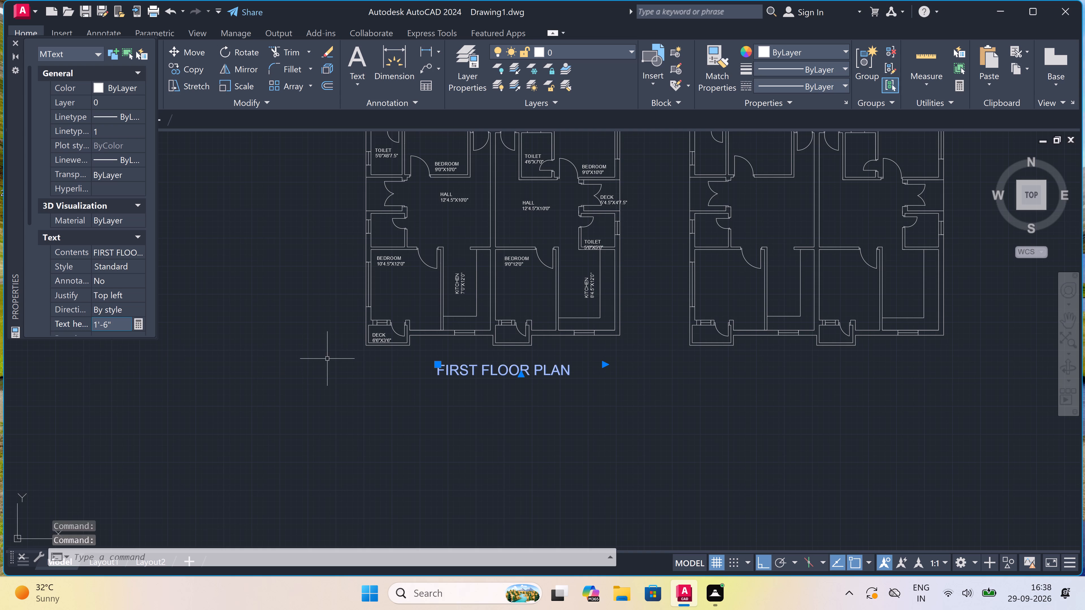
{"action": "key", "text": "Escape"}
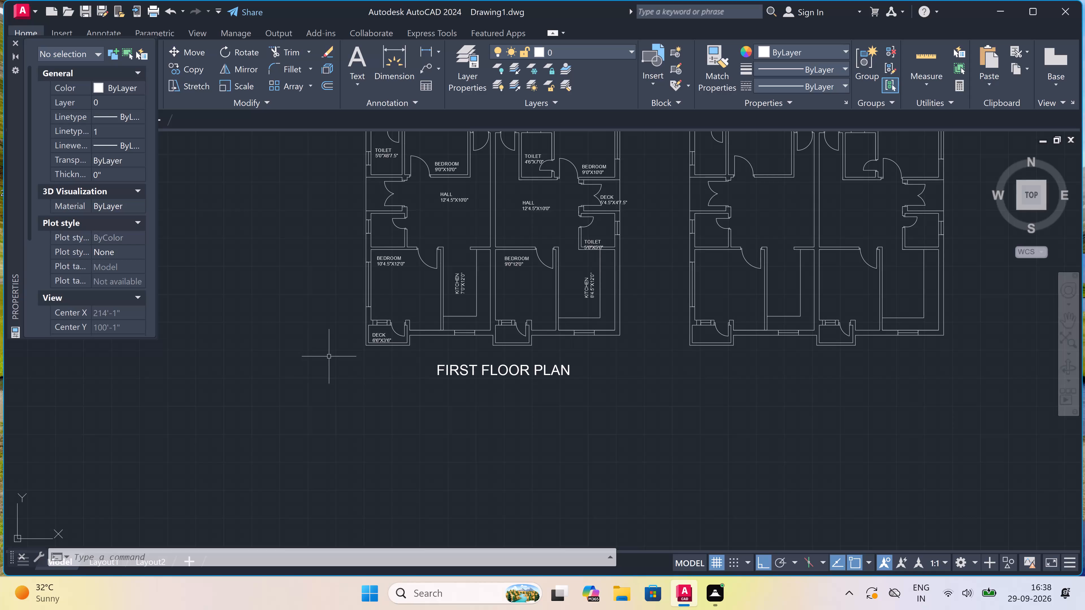
{"action": "scroll", "coordinate": [328, 356], "scroll_direction": "down", "scroll_amount": 2}
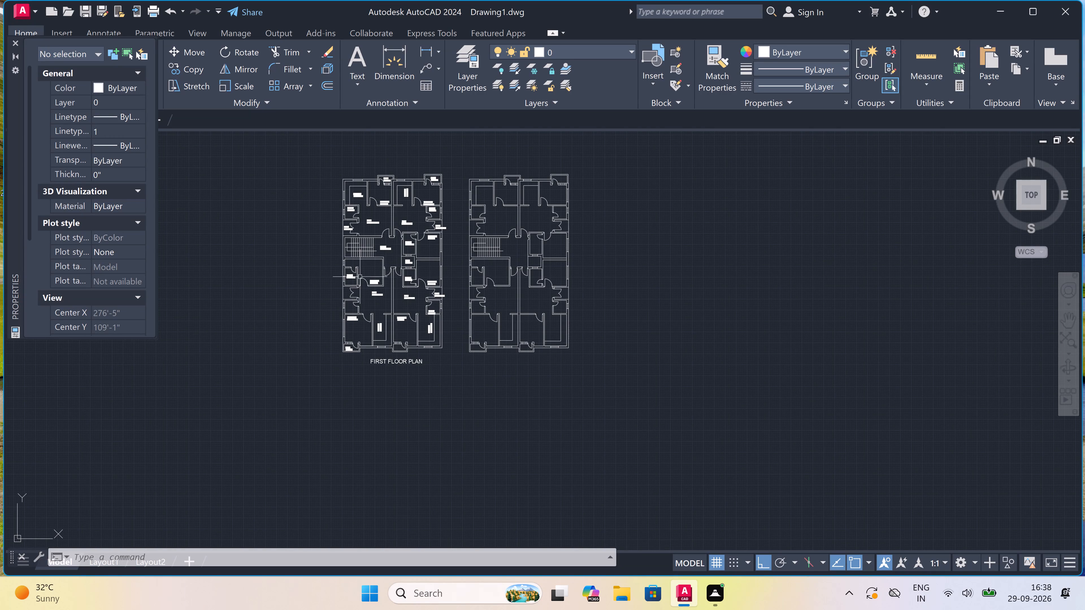
Turn off ortho and move the southeast DECK 5'4.5"X4'7.5" label west, clear of the outer wall, to beside the hall's deck doors.
{"action": "scroll", "coordinate": [403, 284], "scroll_direction": "up", "scroll_amount": 3}
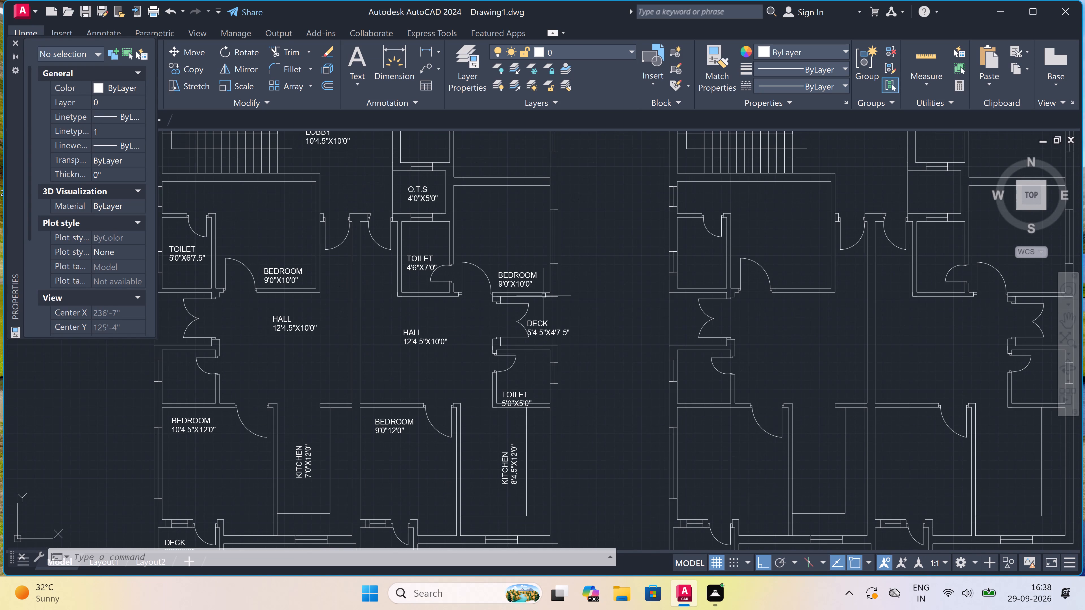
{"action": "scroll", "coordinate": [539, 299], "scroll_direction": "up", "scroll_amount": 2}
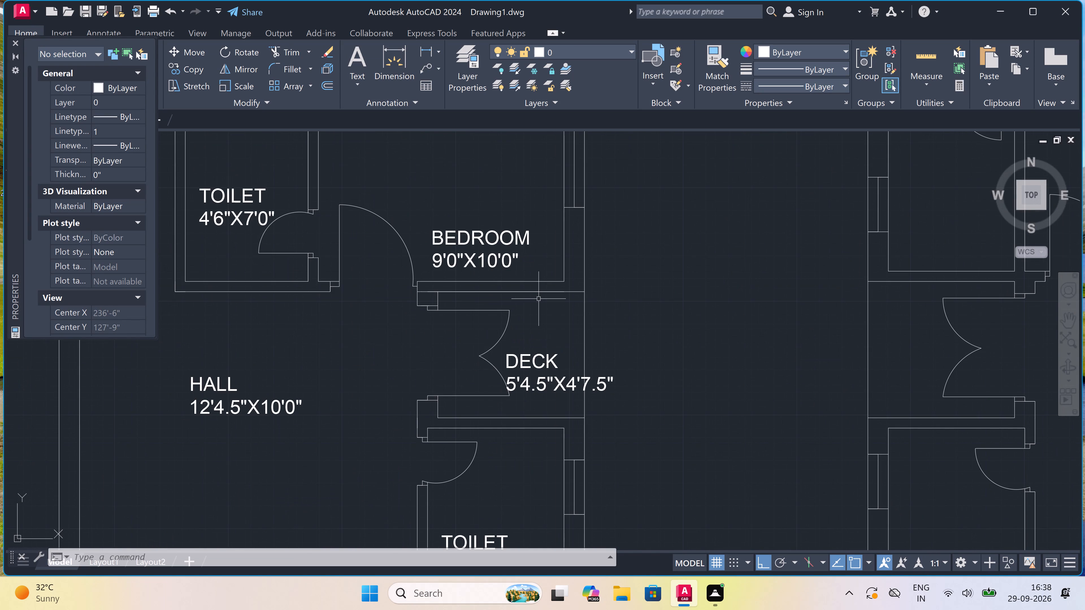
{"action": "left_click", "coordinate": [526, 365]}
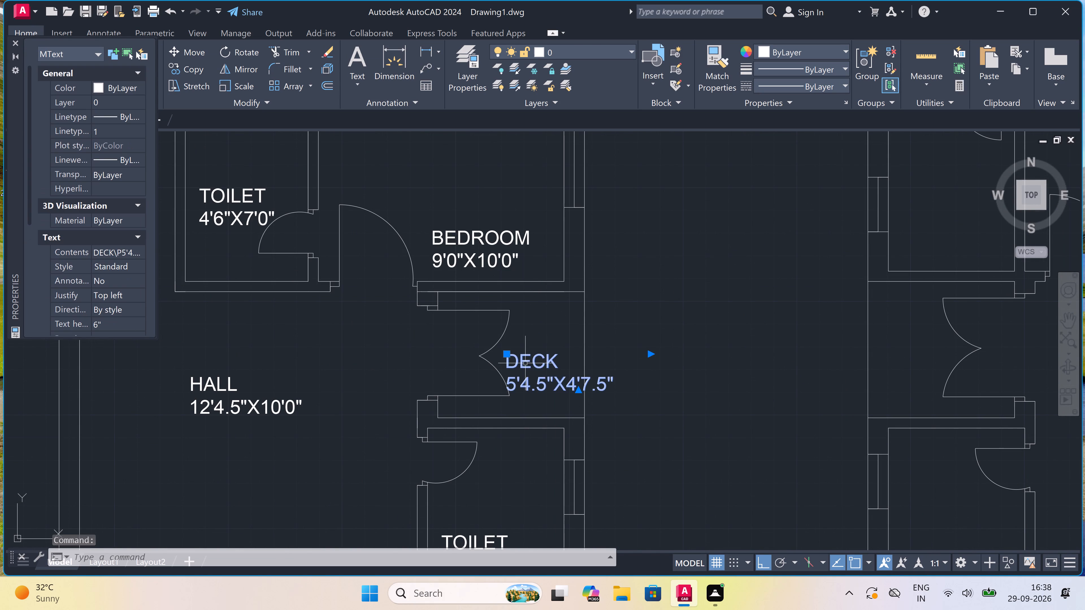
{"action": "scroll", "coordinate": [525, 363], "scroll_direction": "up", "scroll_amount": 1}
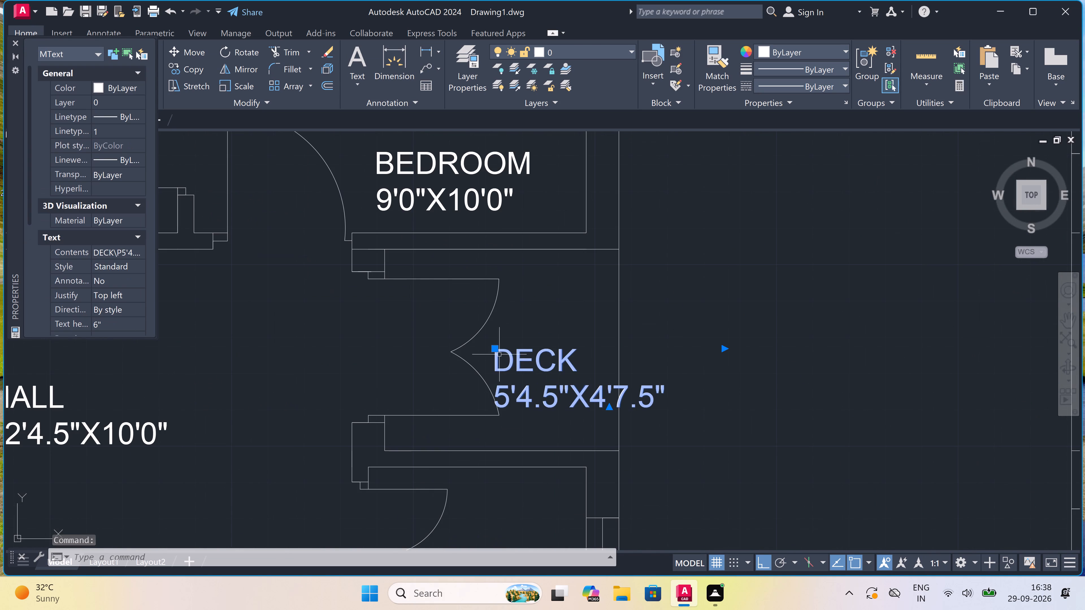
{"action": "left_click", "coordinate": [498, 350]}
{"action": "scroll", "coordinate": [486, 319], "scroll_direction": "down", "scroll_amount": 1}
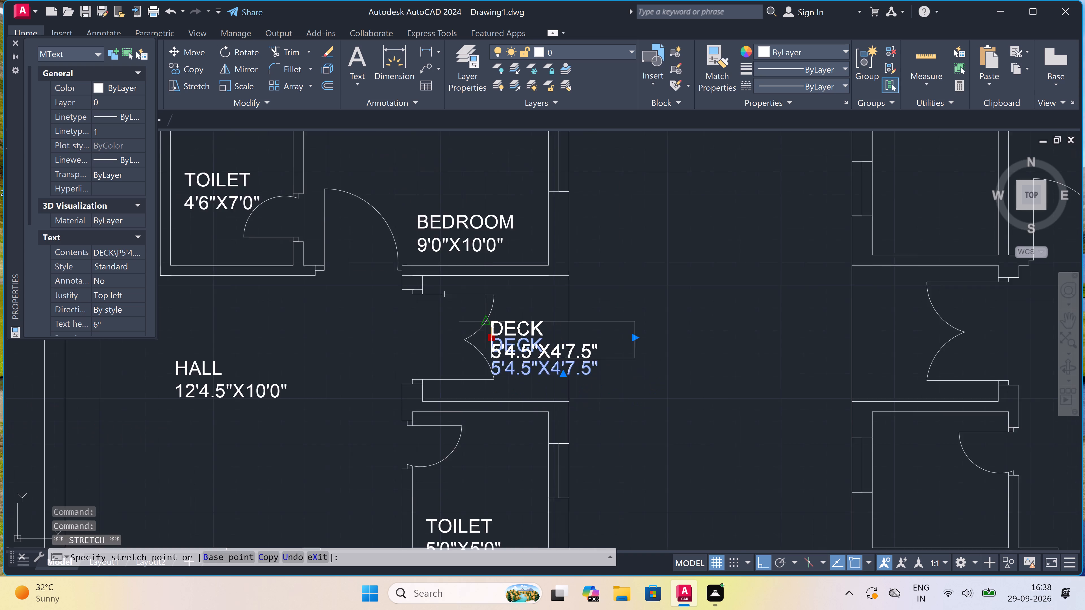
{"action": "scroll", "coordinate": [486, 319], "scroll_direction": "down", "scroll_amount": 1}
{"action": "scroll", "coordinate": [435, 317], "scroll_direction": "up", "scroll_amount": 2}
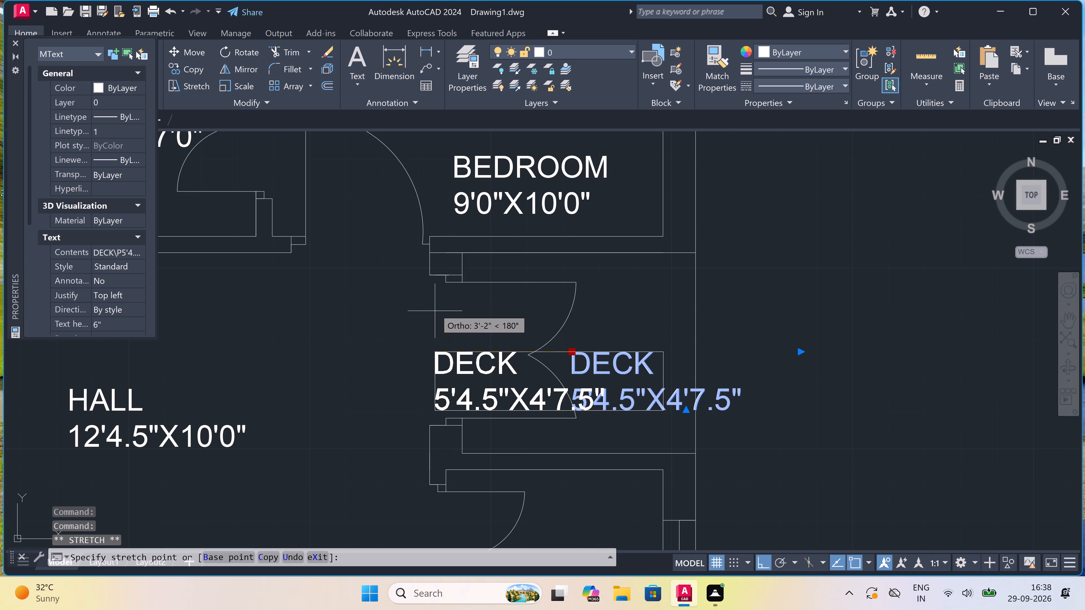
{"action": "key", "text": "F8"}
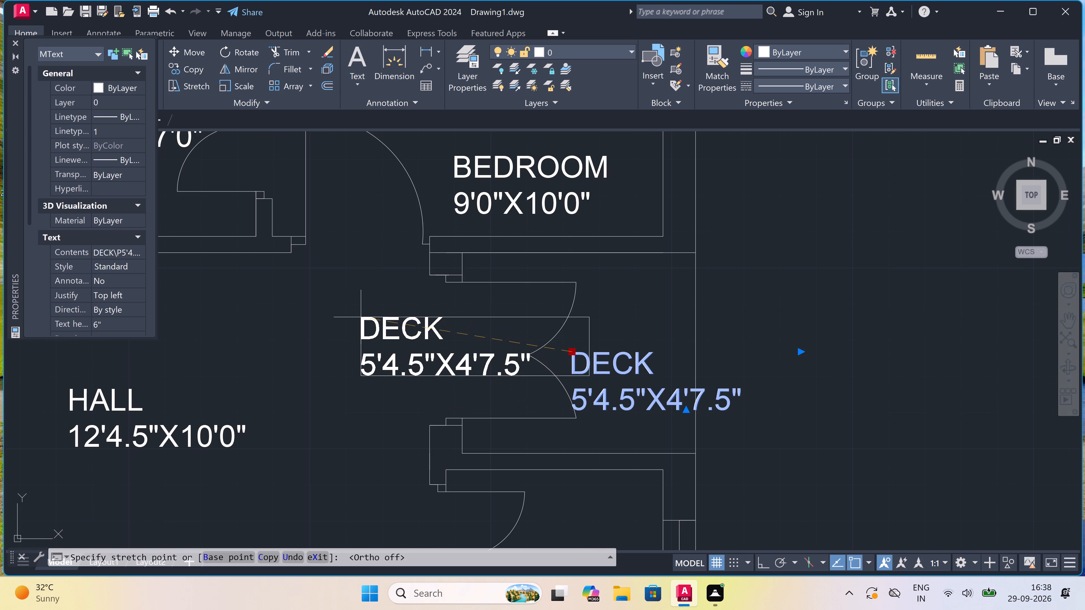
{"action": "left_click", "coordinate": [361, 317]}
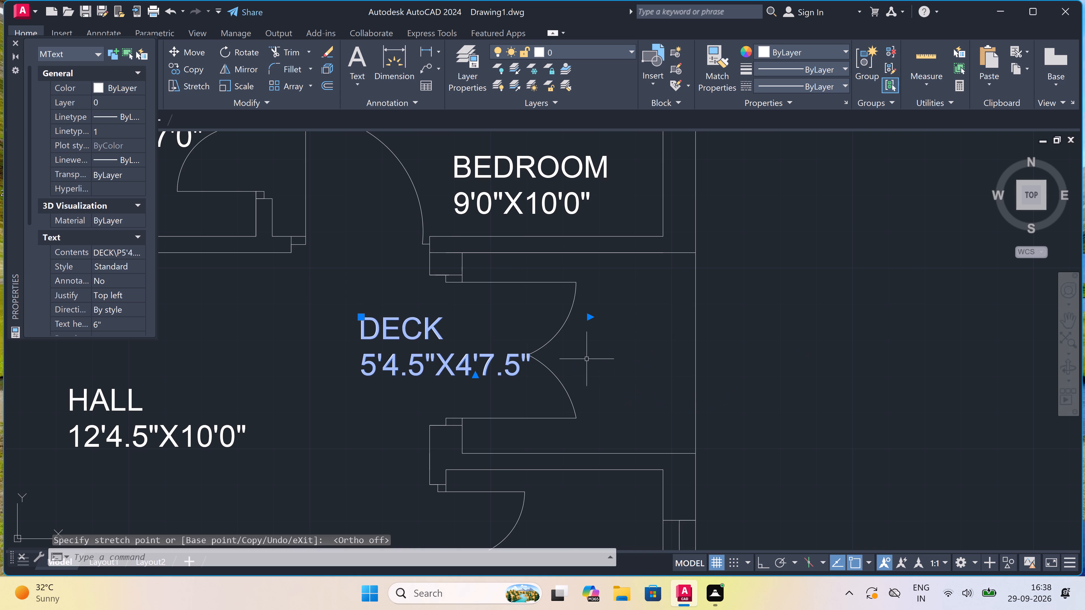
{"action": "scroll", "coordinate": [588, 357], "scroll_direction": "down", "scroll_amount": 1}
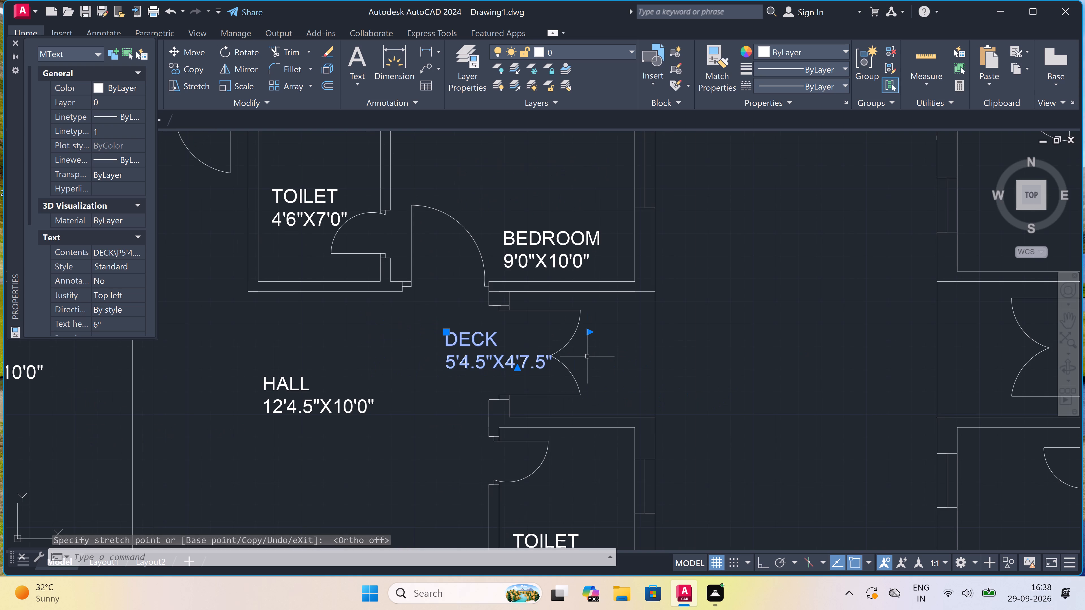
{"action": "key", "text": "Escape"}
Copy the southeast DECK 5'4.5"X4'7.5" label to the double doors at the west side of the southwest HALL.
{"action": "scroll", "coordinate": [587, 356], "scroll_direction": "down", "scroll_amount": 1}
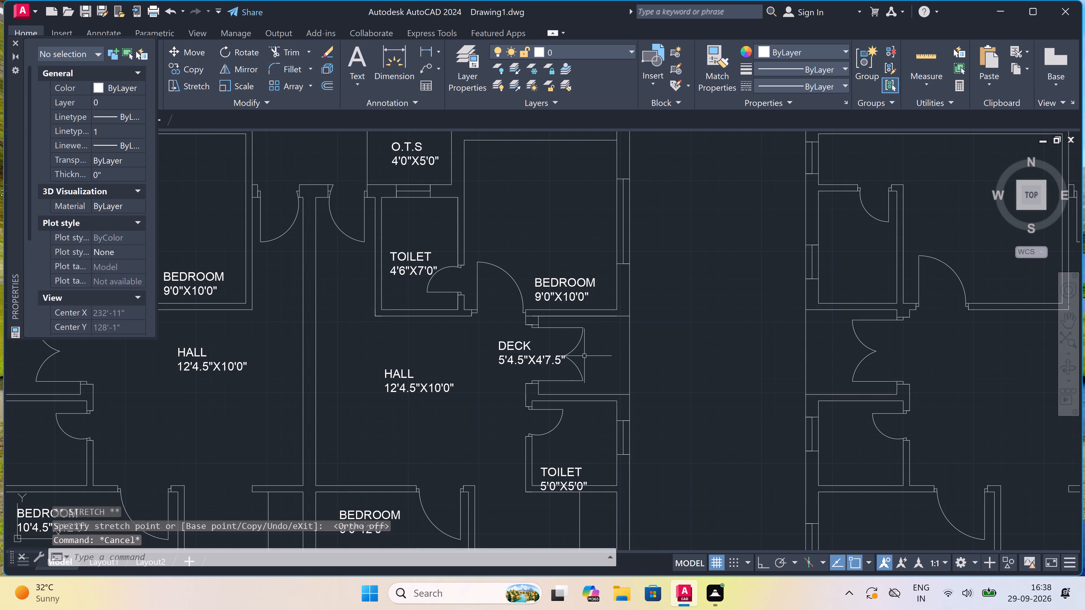
{"action": "scroll", "coordinate": [575, 352], "scroll_direction": "up", "scroll_amount": 2}
{"action": "scroll", "coordinate": [575, 352], "scroll_direction": "down", "scroll_amount": 4}
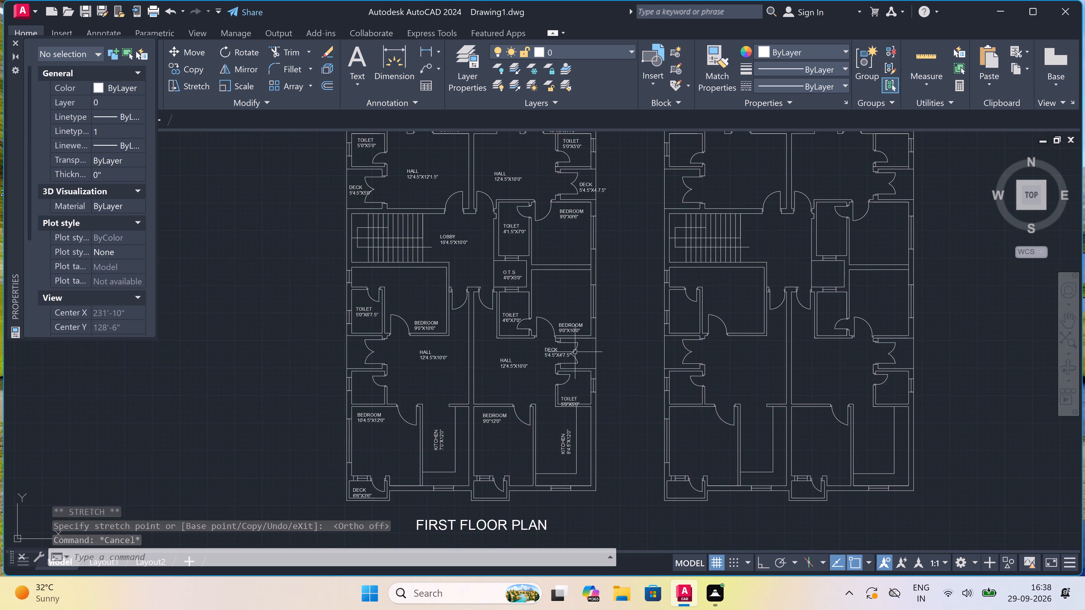
{"action": "scroll", "coordinate": [575, 352], "scroll_direction": "down", "scroll_amount": 1}
{"action": "scroll", "coordinate": [425, 351], "scroll_direction": "up", "scroll_amount": 2}
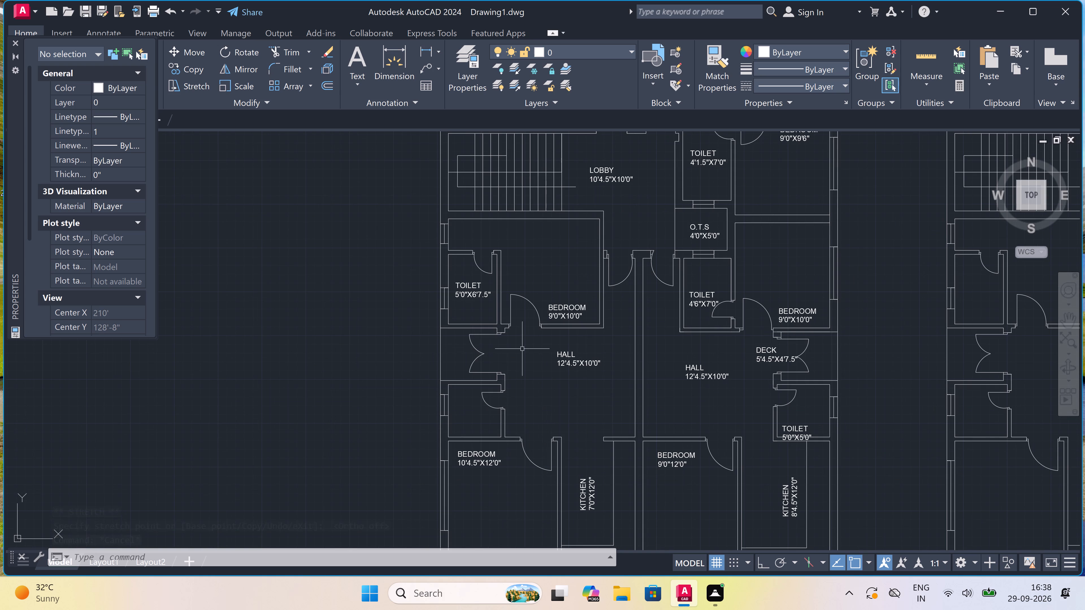
{"action": "scroll", "coordinate": [775, 361], "scroll_direction": "up", "scroll_amount": 2}
{"action": "left_click", "coordinate": [774, 354]}
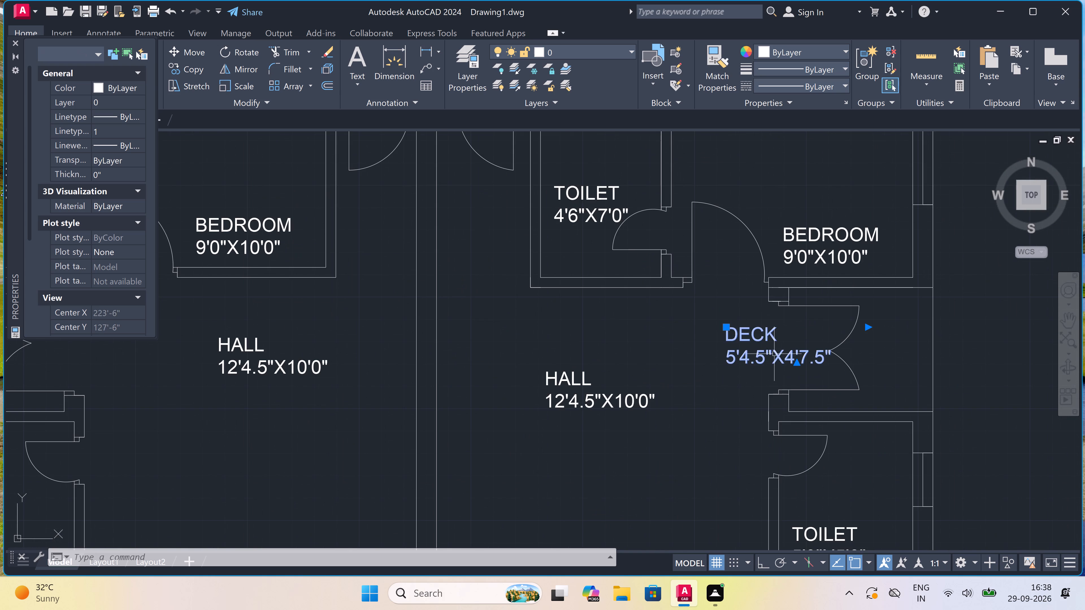
{"action": "left_click", "coordinate": [179, 67]}
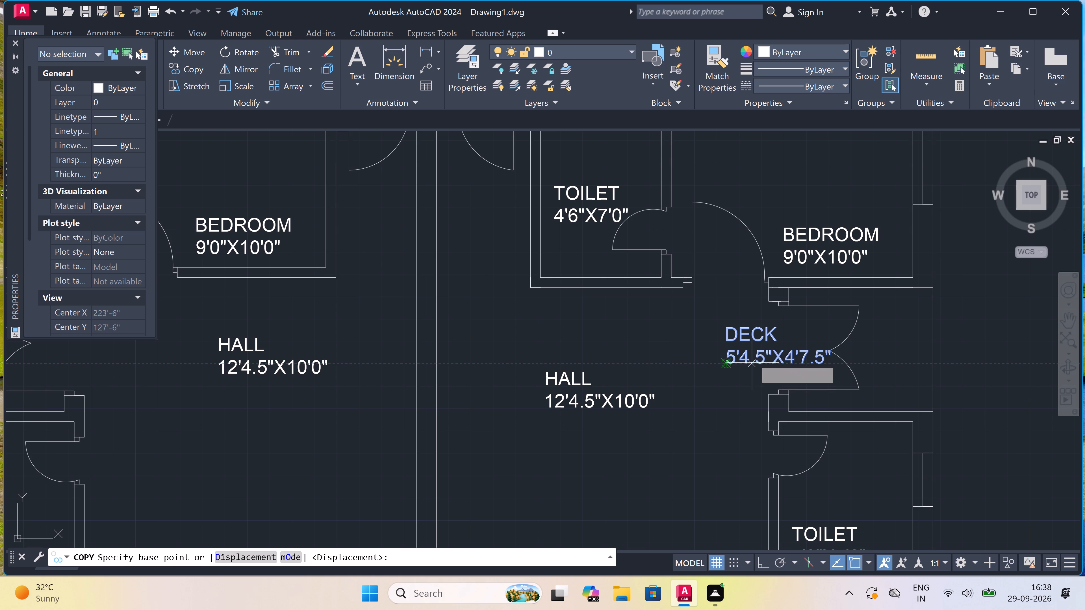
{"action": "left_click", "coordinate": [757, 345]}
{"action": "scroll", "coordinate": [745, 350], "scroll_direction": "down", "scroll_amount": 2}
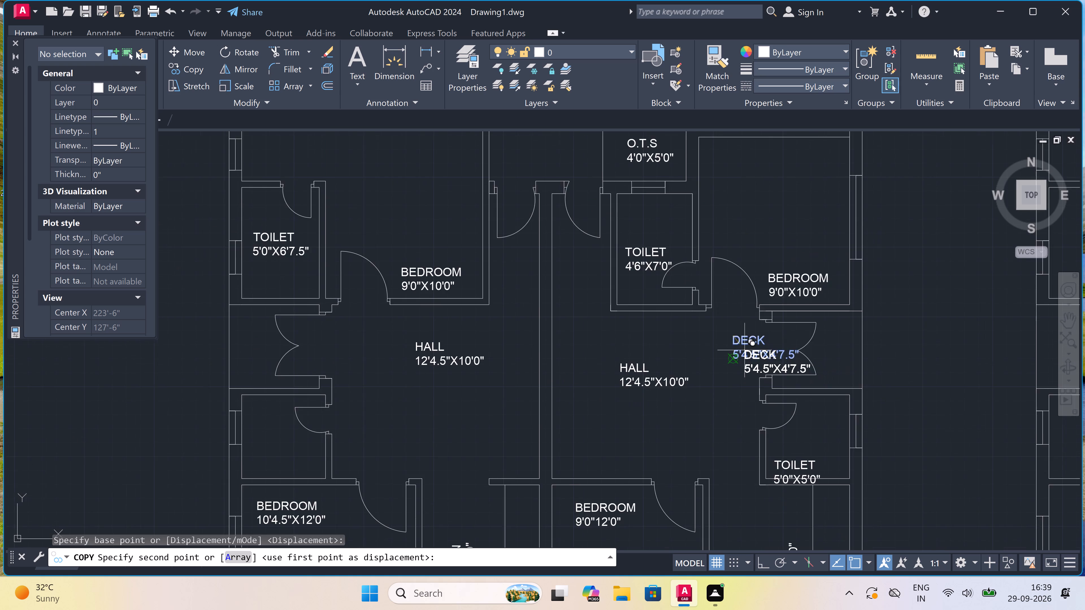
{"action": "scroll", "coordinate": [420, 339], "scroll_direction": "up", "scroll_amount": 3}
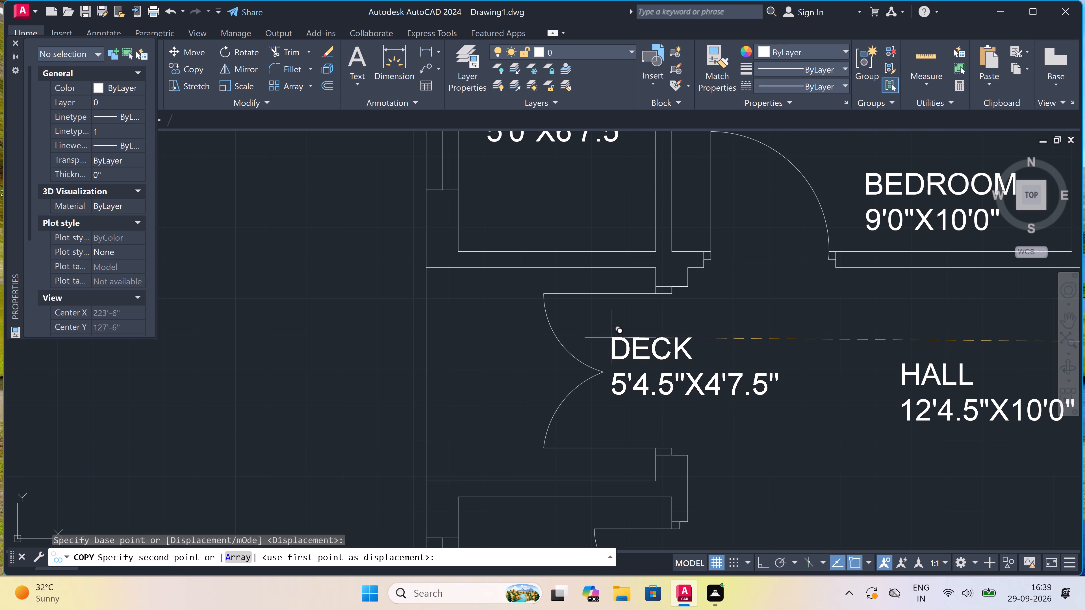
{"action": "left_click", "coordinate": [612, 337]}
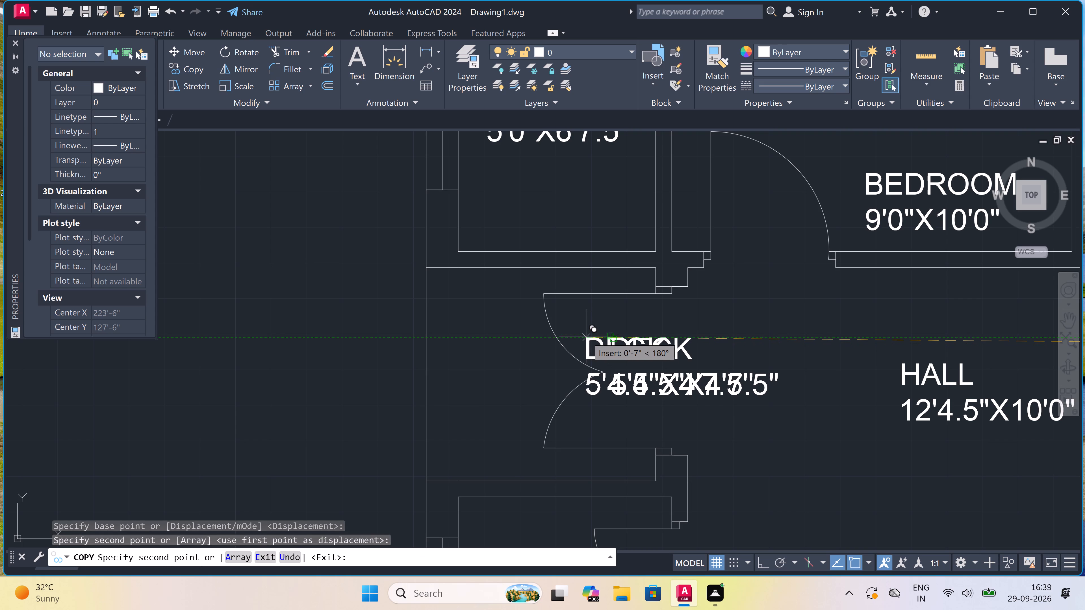
{"action": "key", "text": "Escape"}
Copy the northeast DECK 5'4.5"X4.7.5" label westward to the hall side of its double doors, keeping the original.
{"action": "scroll", "coordinate": [491, 356], "scroll_direction": "down", "scroll_amount": 2}
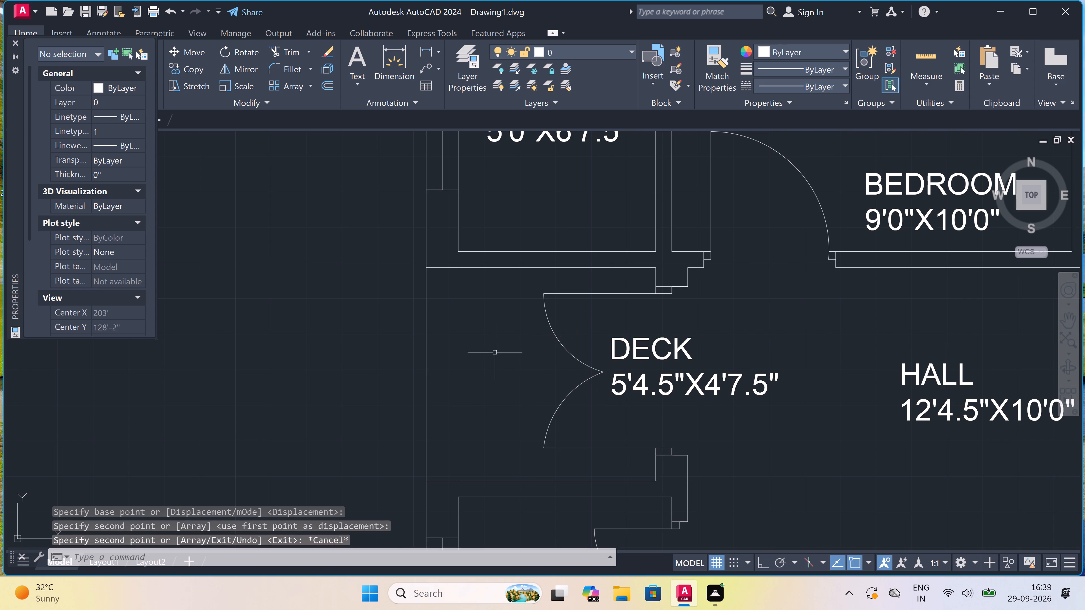
{"action": "scroll", "coordinate": [466, 380], "scroll_direction": "down", "scroll_amount": 2}
{"action": "scroll", "coordinate": [530, 366], "scroll_direction": "down", "scroll_amount": 1}
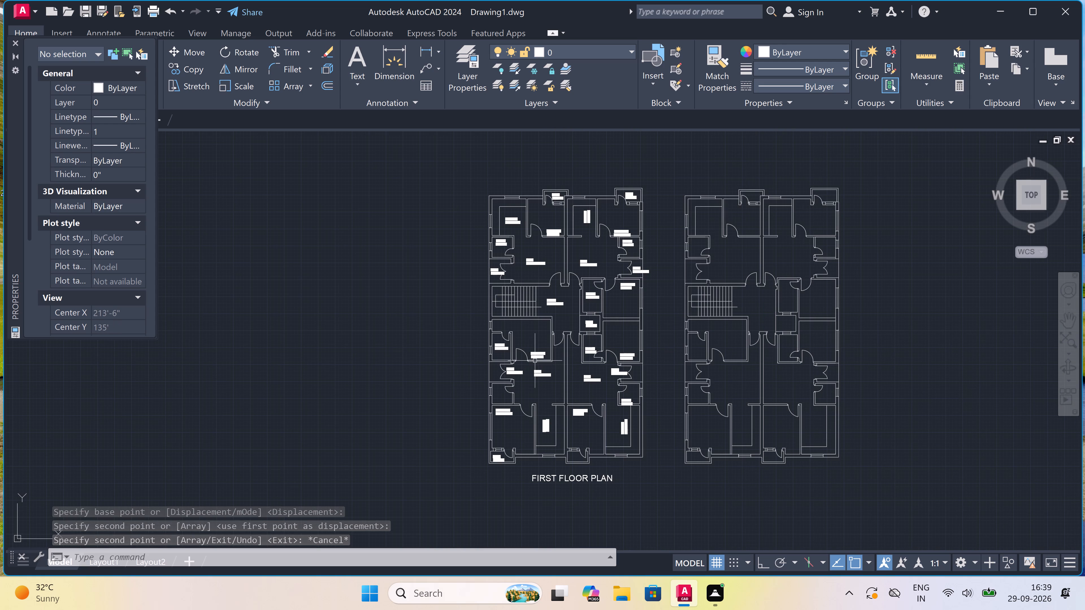
{"action": "scroll", "coordinate": [654, 215], "scroll_direction": "up", "scroll_amount": 2}
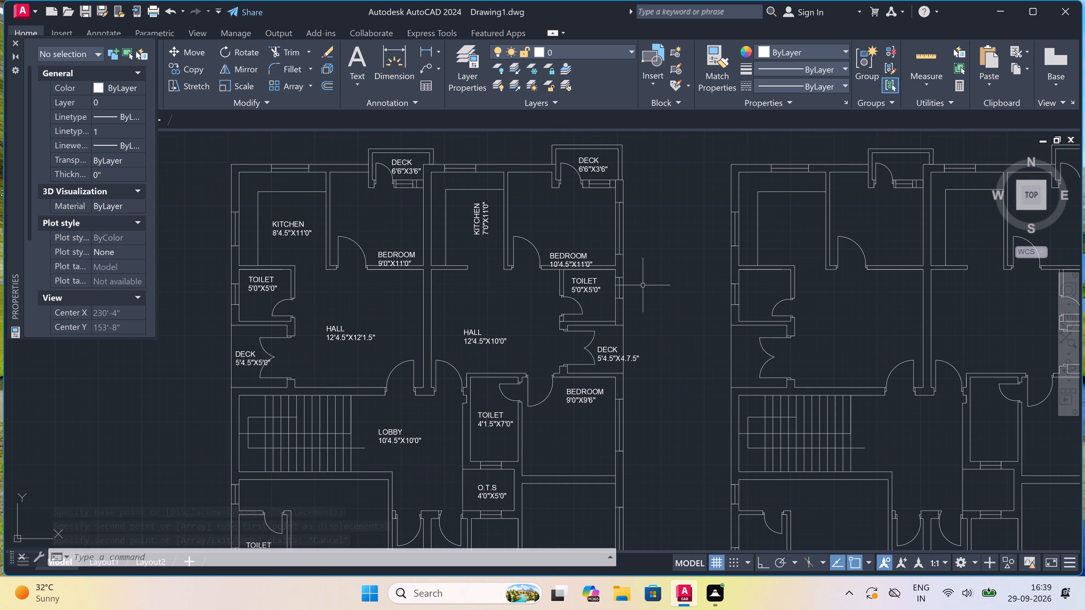
{"action": "scroll", "coordinate": [629, 323], "scroll_direction": "up", "scroll_amount": 1}
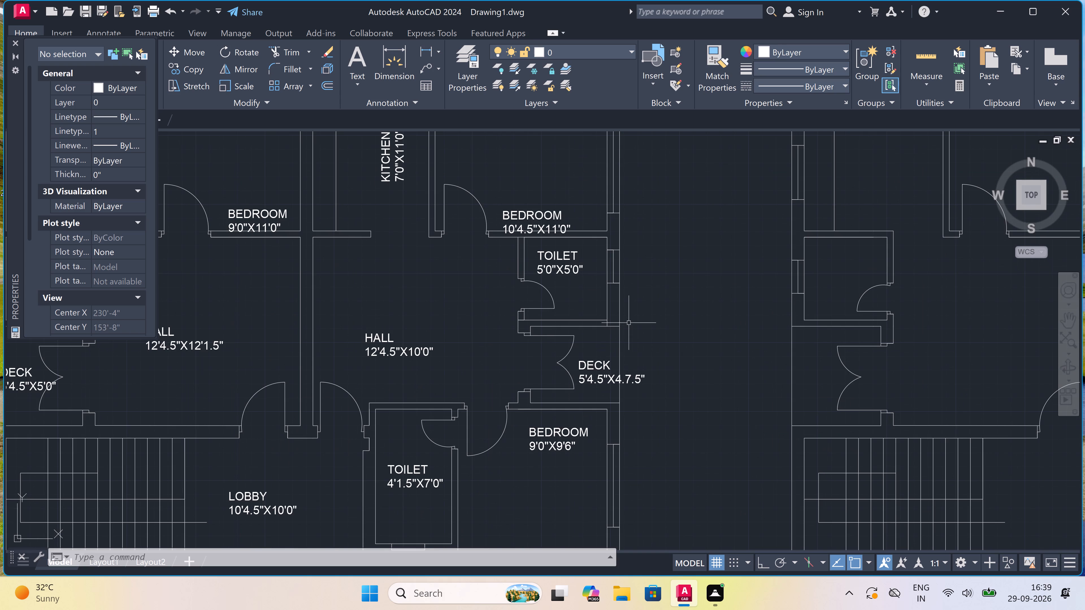
{"action": "left_click", "coordinate": [591, 373]}
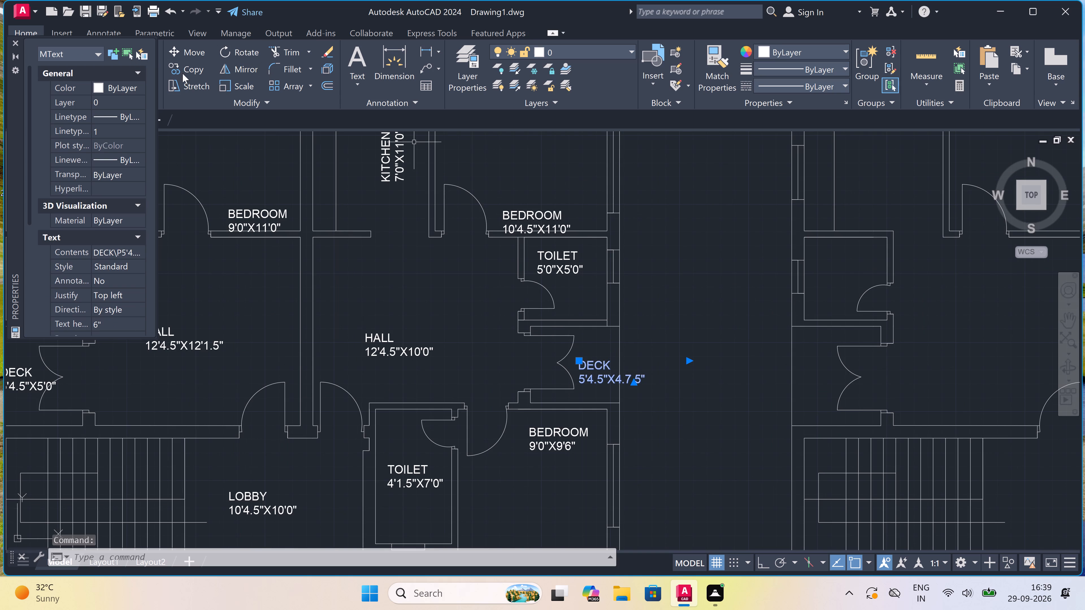
{"action": "left_click", "coordinate": [191, 65]}
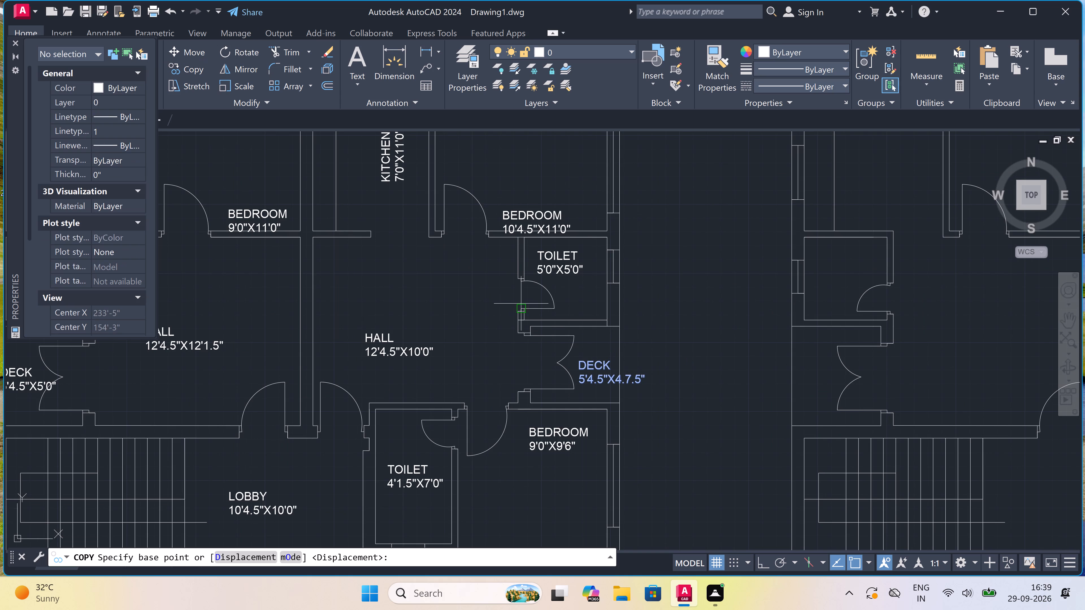
{"action": "left_click", "coordinate": [596, 362]}
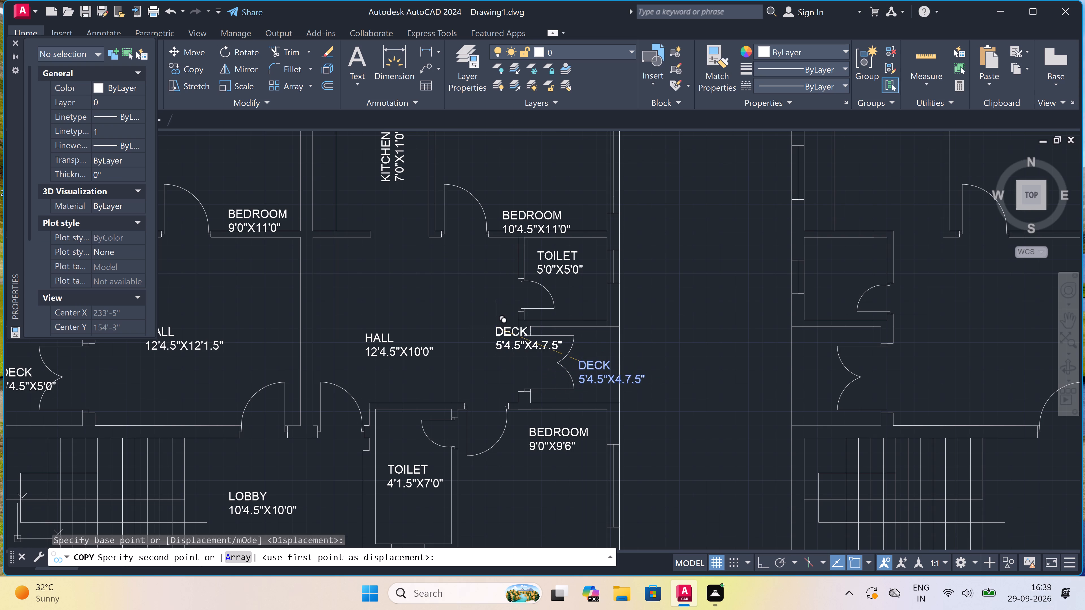
{"action": "left_click", "coordinate": [487, 348]}
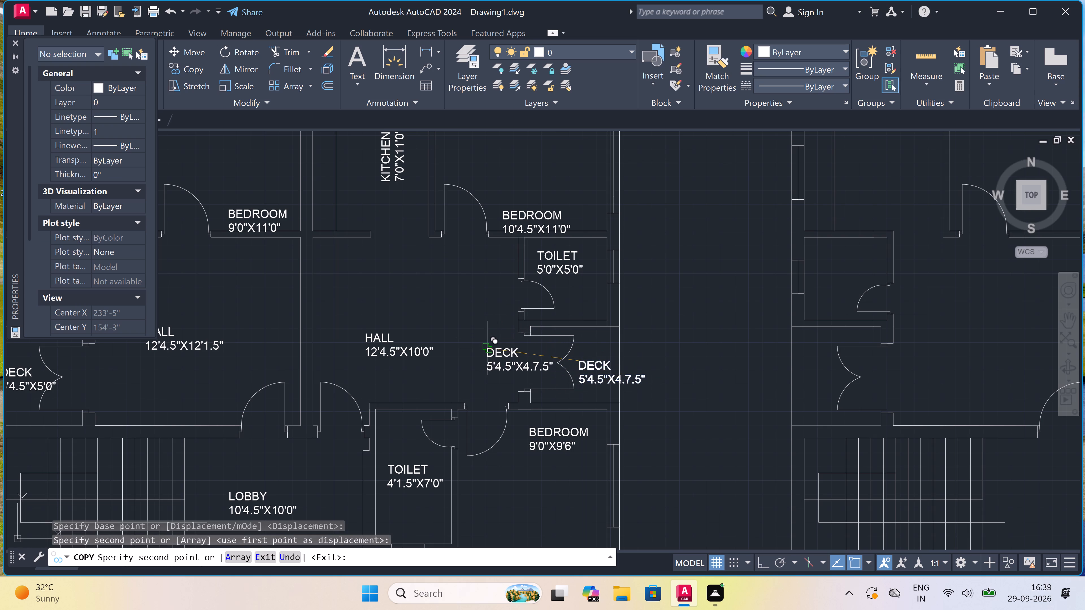
{"action": "scroll", "coordinate": [545, 318], "scroll_direction": "down", "scroll_amount": 2}
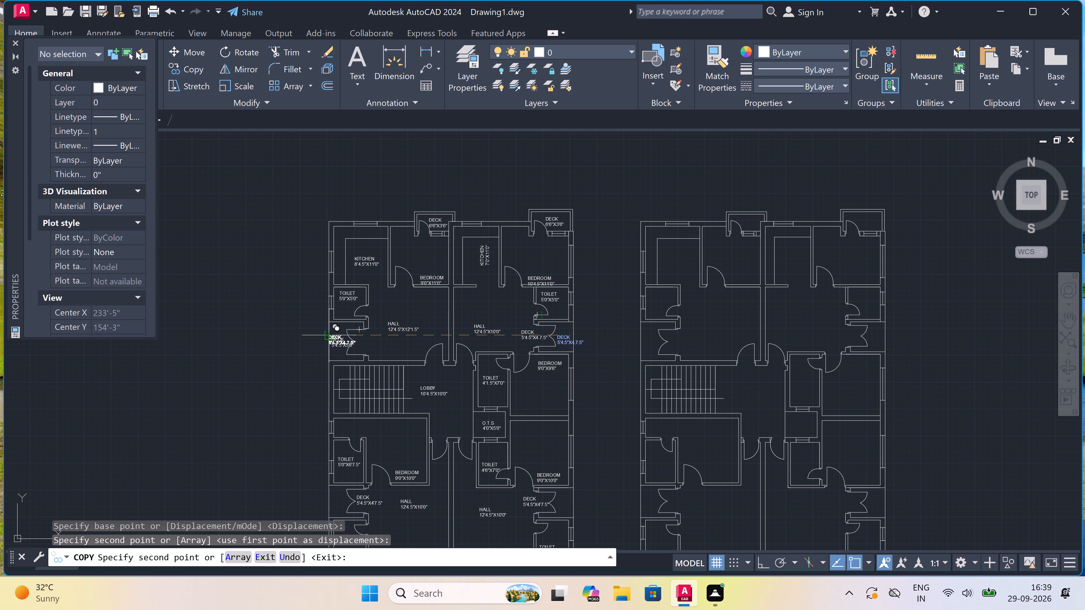
{"action": "key", "text": "Escape"}
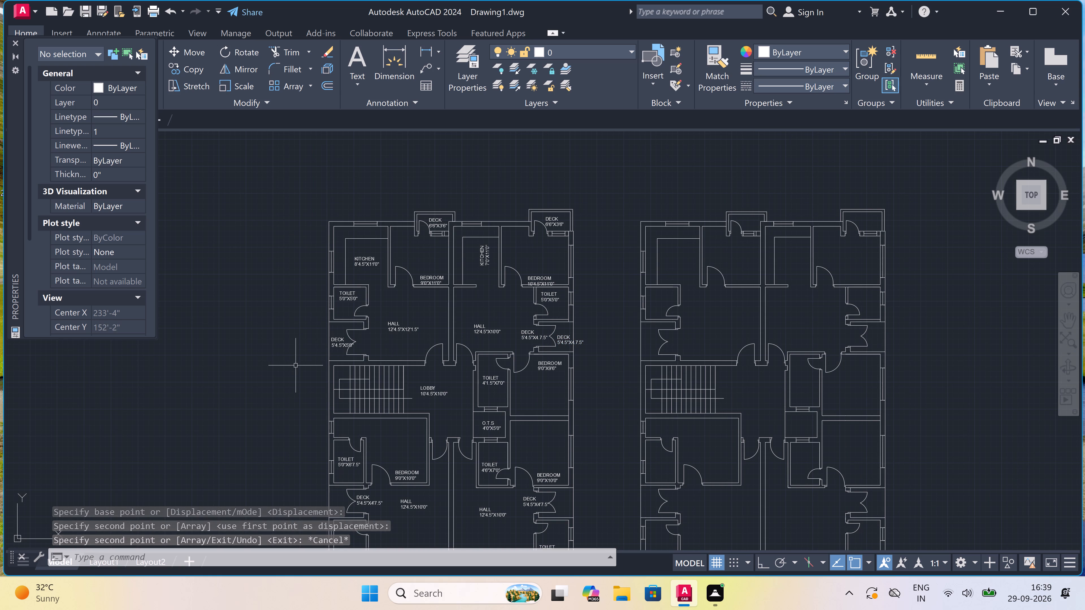
Copy the northwest DECK 5'4.5"X5'0" label eastward to the hall side of its double doors.
{"action": "scroll", "coordinate": [297, 365], "scroll_direction": "up", "scroll_amount": 2}
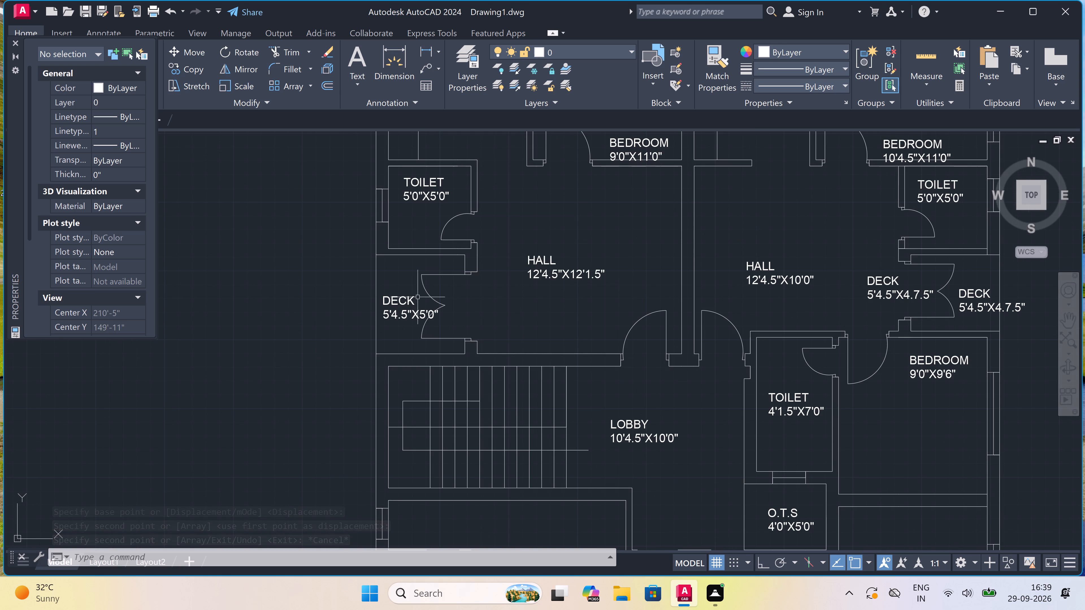
{"action": "scroll", "coordinate": [416, 299], "scroll_direction": "up", "scroll_amount": 1}
{"action": "double_click", "coordinate": [384, 311]}
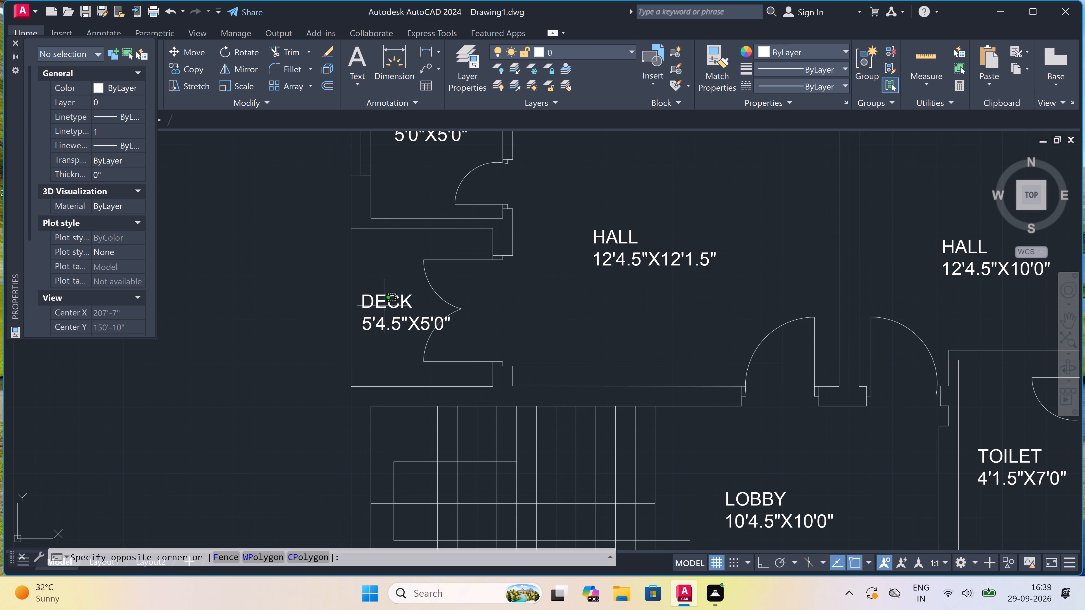
{"action": "left_click", "coordinate": [382, 291]}
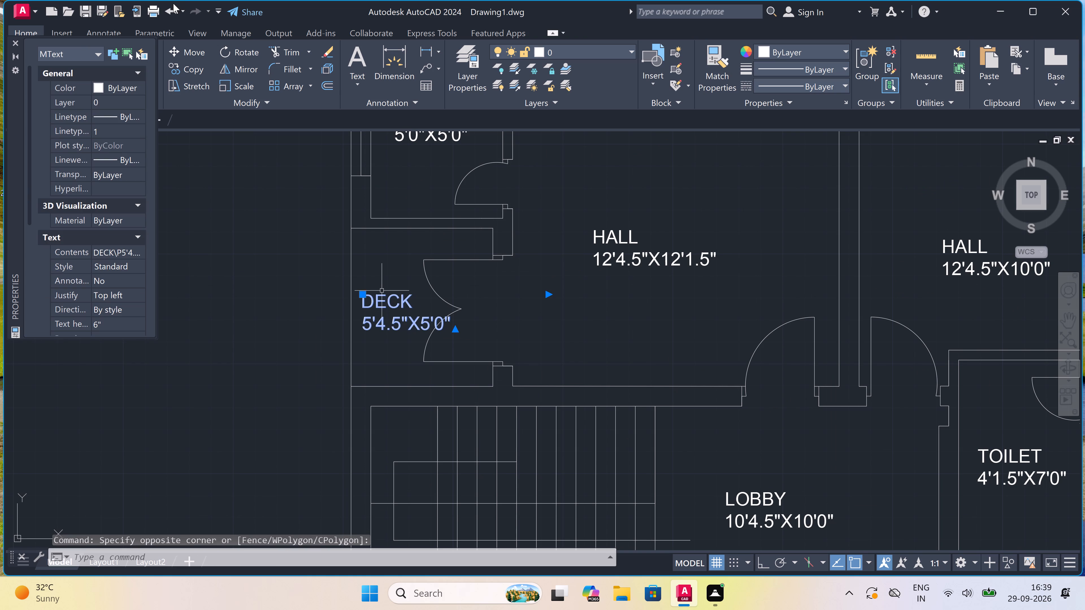
{"action": "left_click", "coordinate": [188, 64]}
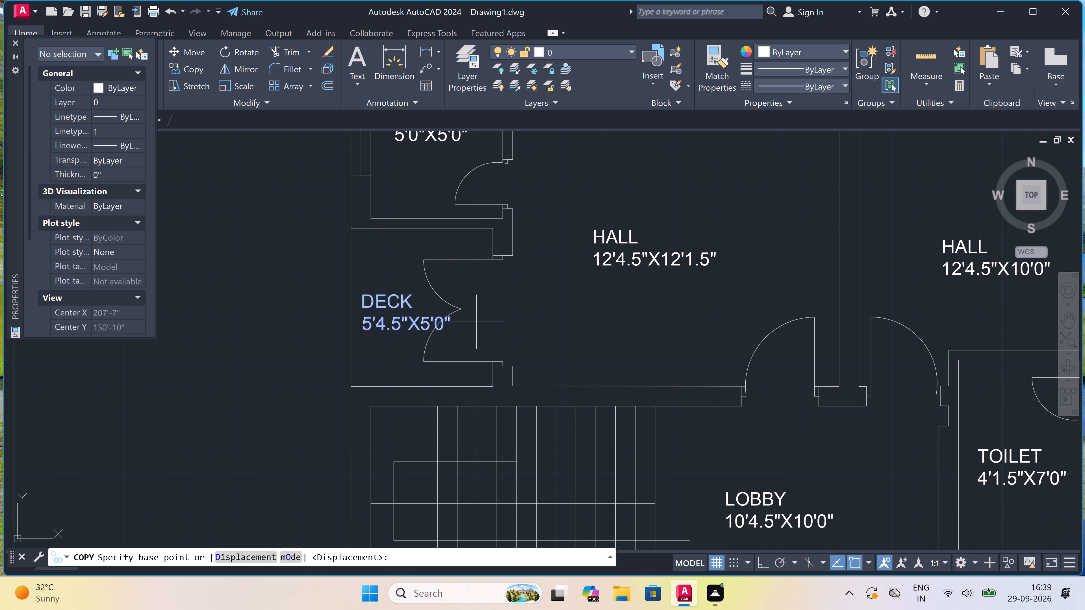
{"action": "left_click", "coordinate": [392, 302]}
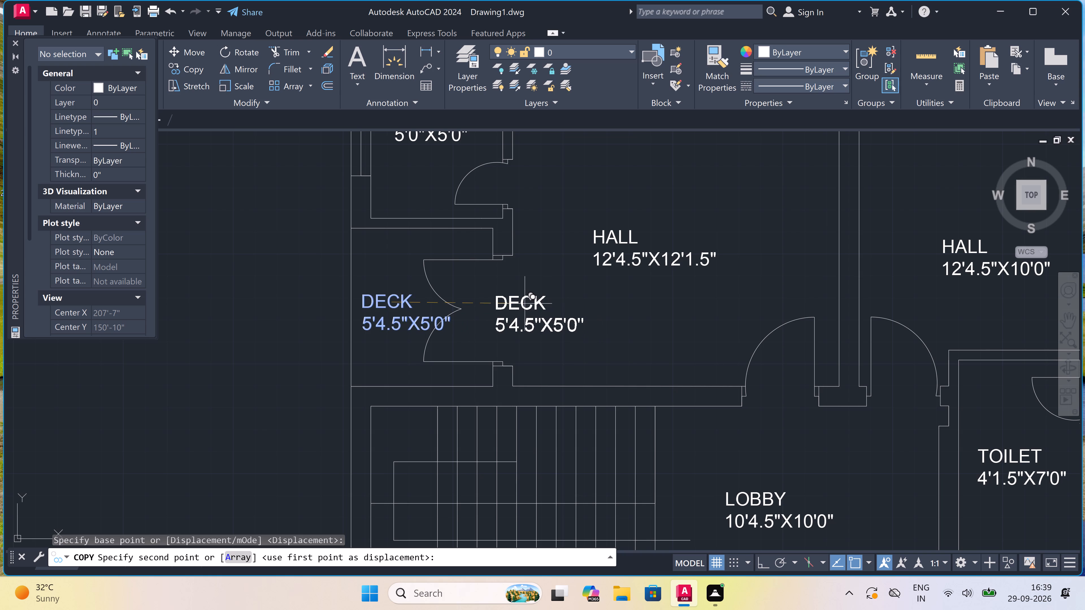
{"action": "left_click", "coordinate": [512, 304]}
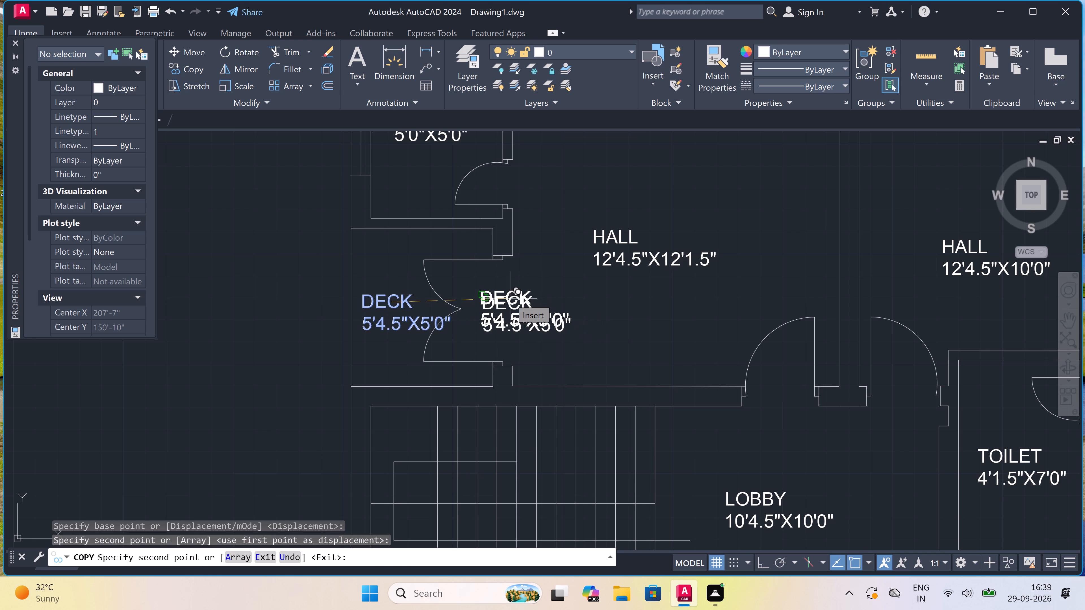
{"action": "key", "text": "Escape"}
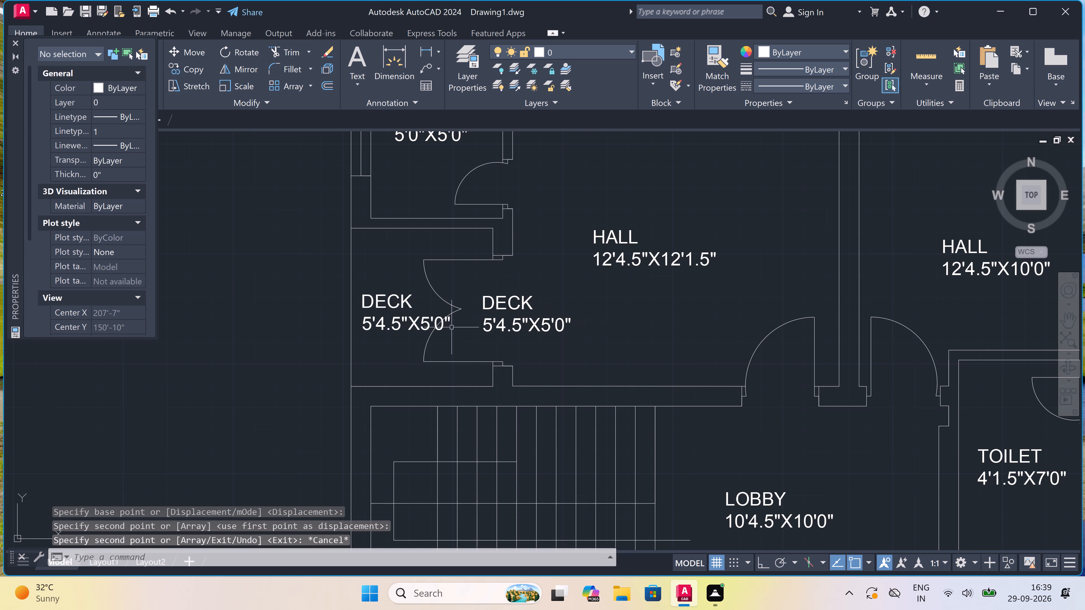
{"action": "scroll", "coordinate": [383, 344], "scroll_direction": "up", "scroll_amount": 1}
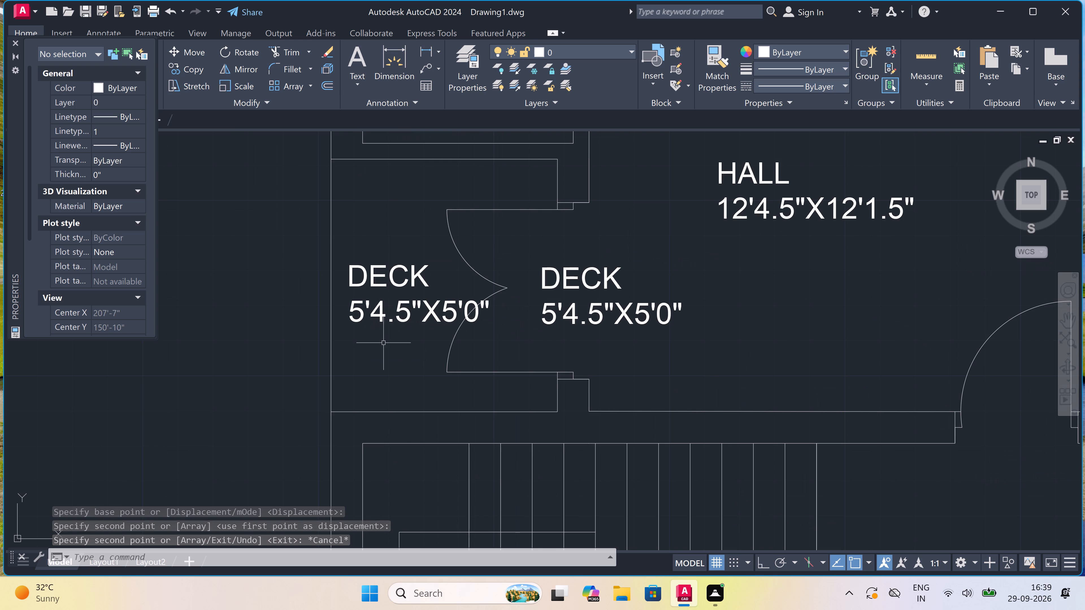
Delete the original northwest DECK 5'4.5"X5'0" label inside the deck, keeping its copy on the hall side of the double doors.
{"action": "left_click", "coordinate": [379, 258]}
{"action": "left_click", "coordinate": [361, 323]}
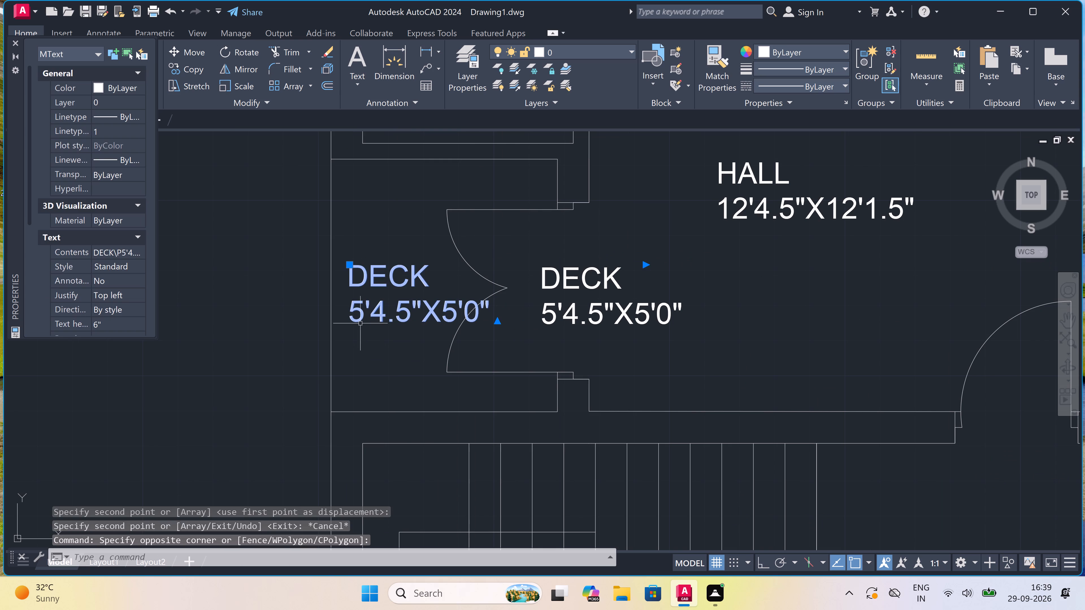
{"action": "key", "text": "Delete"}
Delete the original northeast DECK 5'4.5"X4.7.5" label that crosses the outer wall, keeping its copy on the hall side.
{"action": "scroll", "coordinate": [357, 316], "scroll_direction": "down", "scroll_amount": 2}
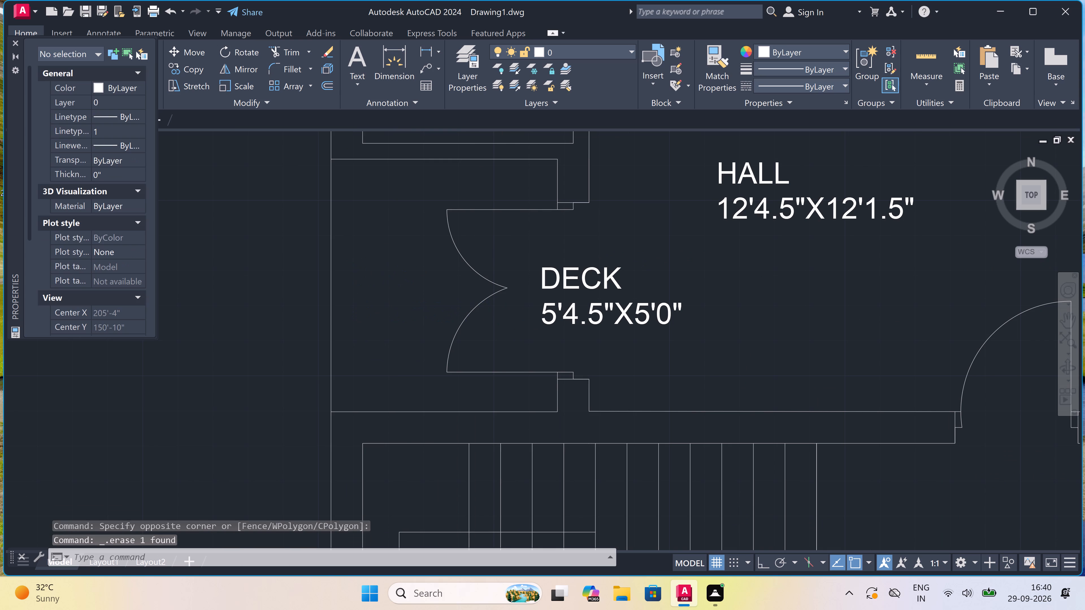
{"action": "scroll", "coordinate": [357, 316], "scroll_direction": "down", "scroll_amount": 3}
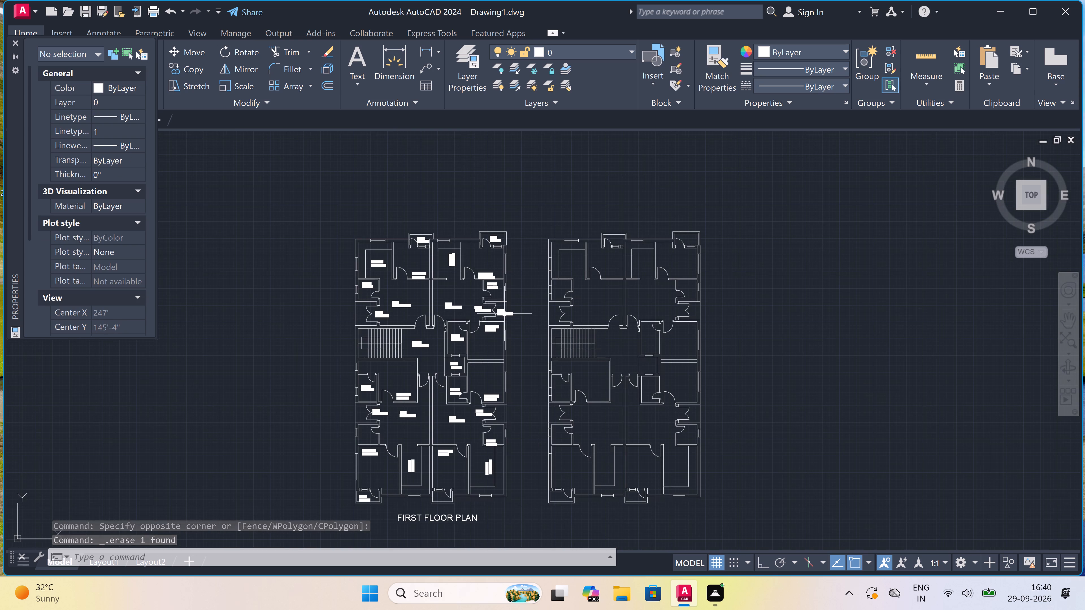
{"action": "scroll", "coordinate": [504, 314], "scroll_direction": "up", "scroll_amount": 4}
{"action": "left_click", "coordinate": [482, 296]}
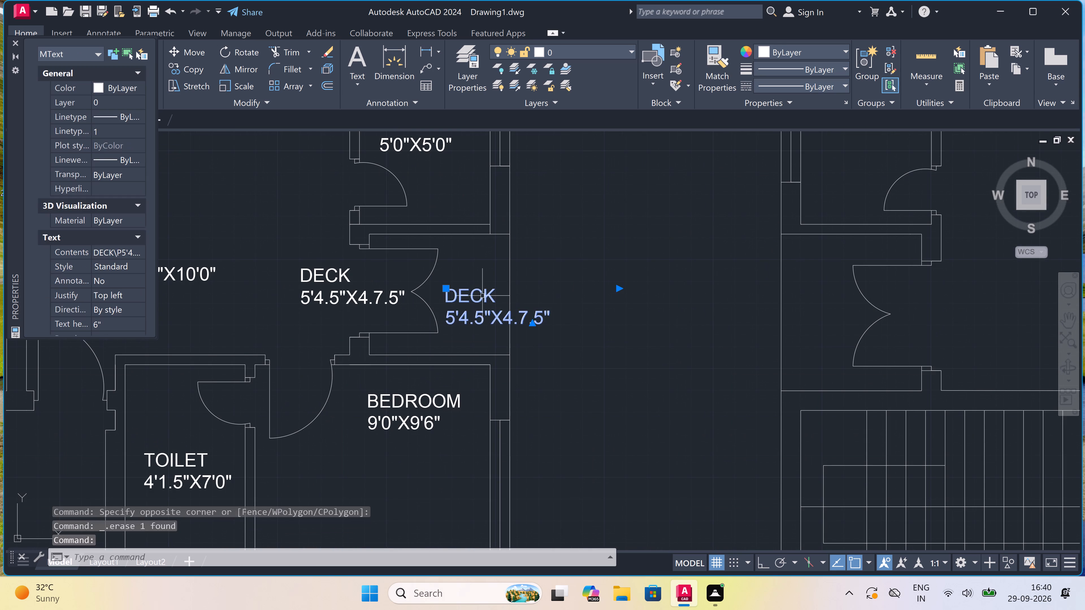
{"action": "key", "text": "Delete"}
Move the northeast BEDROOM 10'4.5"X11'0" label north, clear of the wall line above the toilet.
{"action": "scroll", "coordinate": [410, 286], "scroll_direction": "down", "scroll_amount": 3}
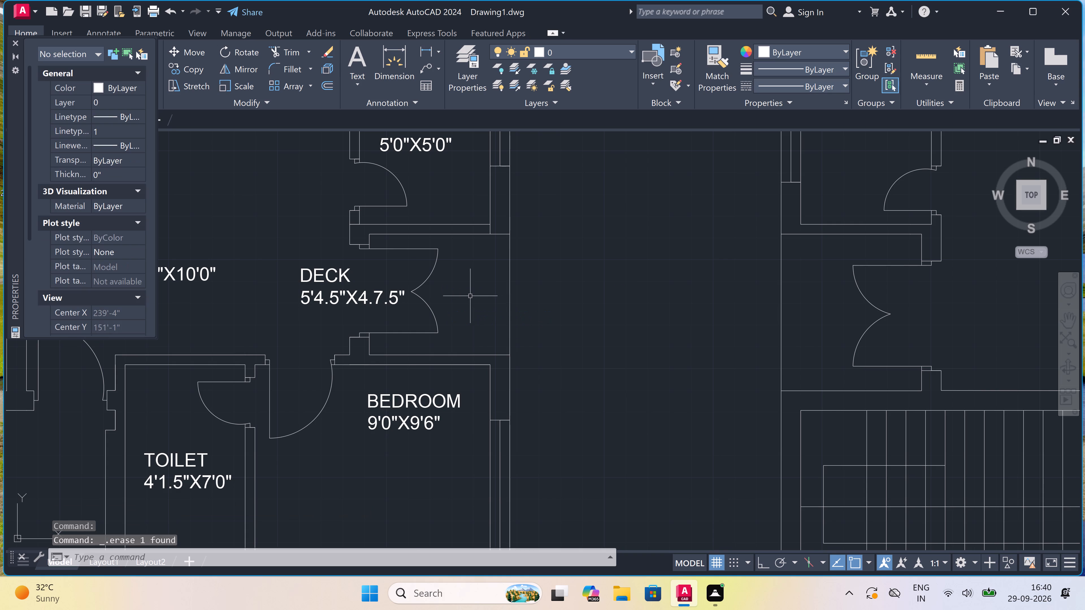
{"action": "scroll", "coordinate": [410, 285], "scroll_direction": "down", "scroll_amount": 1}
{"action": "scroll", "coordinate": [381, 163], "scroll_direction": "up", "scroll_amount": 2}
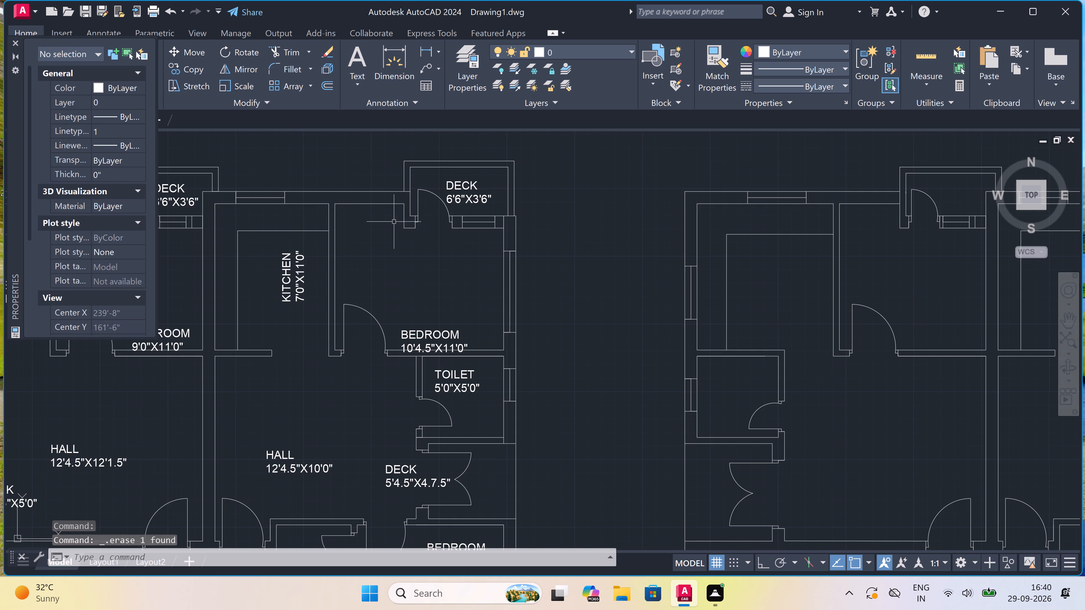
{"action": "scroll", "coordinate": [400, 263], "scroll_direction": "down", "scroll_amount": 1}
{"action": "scroll", "coordinate": [400, 263], "scroll_direction": "up", "scroll_amount": 1}
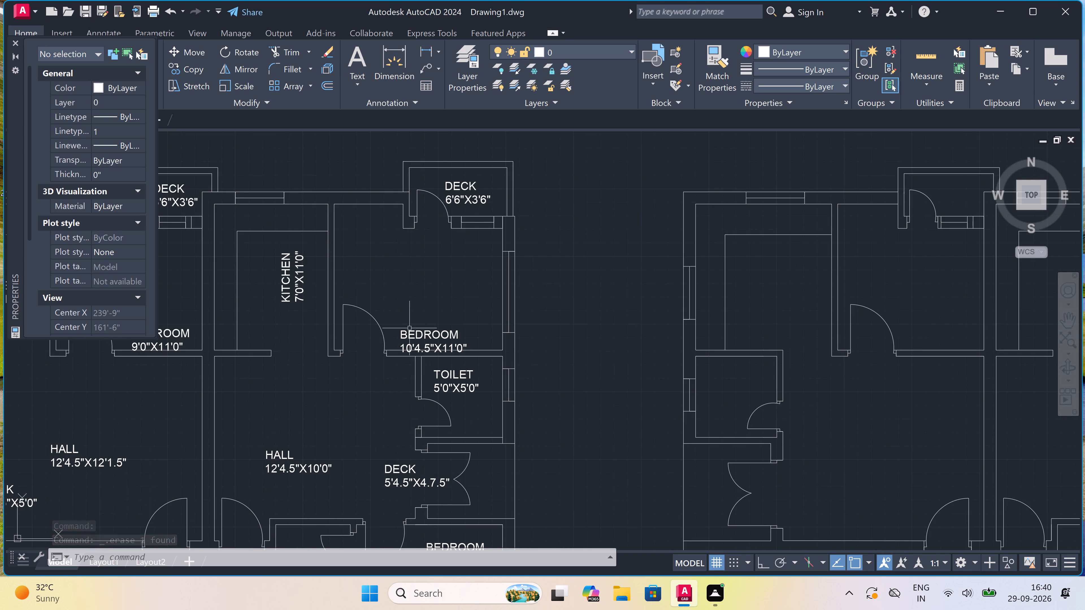
{"action": "scroll", "coordinate": [409, 334], "scroll_direction": "up", "scroll_amount": 2}
{"action": "left_click", "coordinate": [410, 334]}
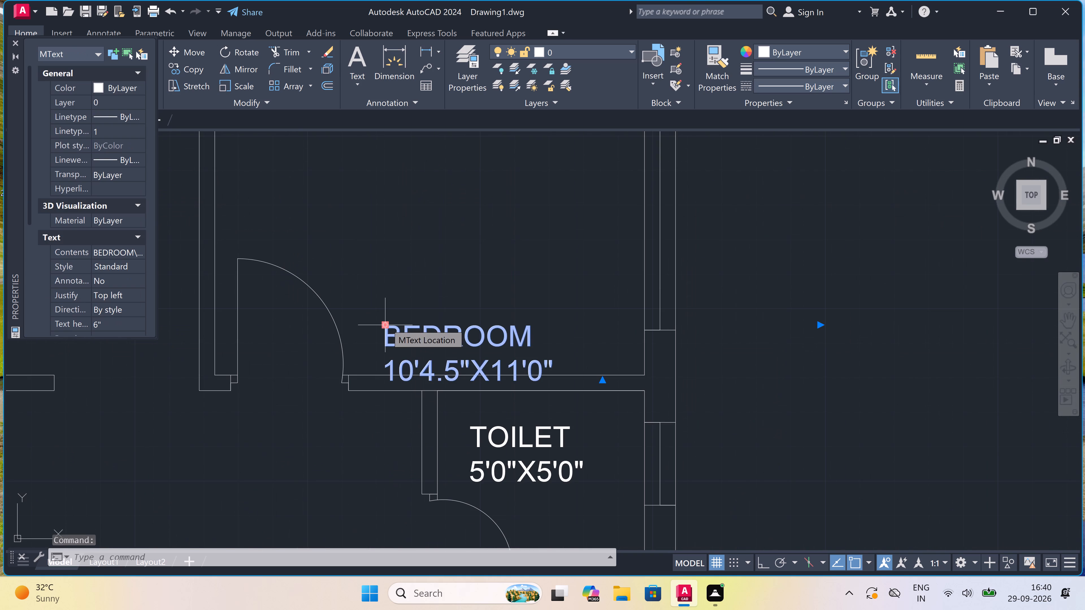
{"action": "left_click", "coordinate": [386, 322]}
{"action": "left_click", "coordinate": [390, 293]}
{"action": "scroll", "coordinate": [422, 326], "scroll_direction": "down", "scroll_amount": 6}
{"action": "scroll", "coordinate": [363, 301], "scroll_direction": "up", "scroll_amount": 3}
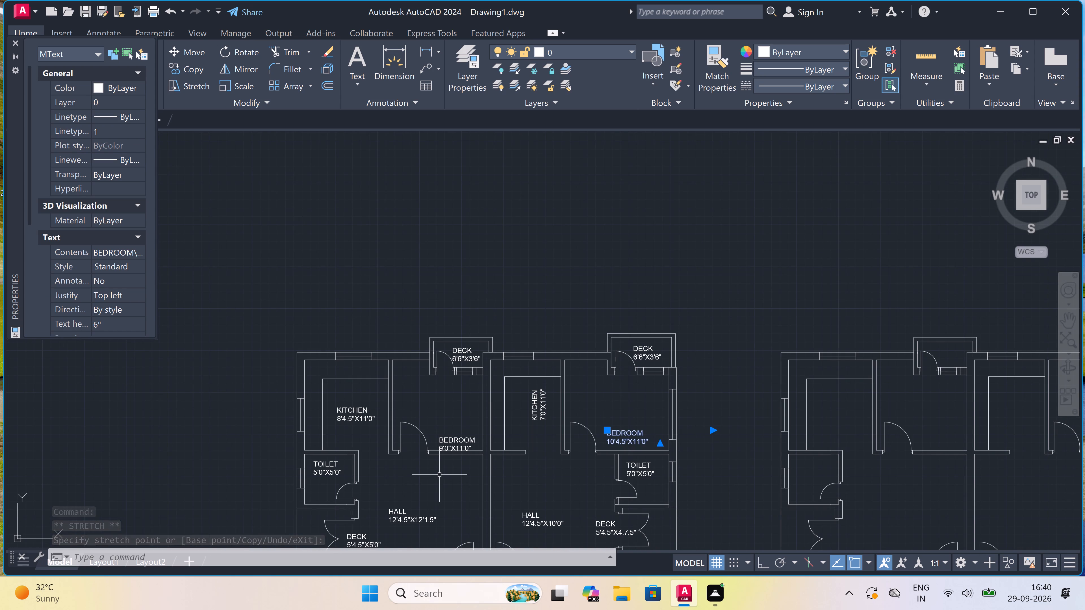
{"action": "key", "text": "Escape"}
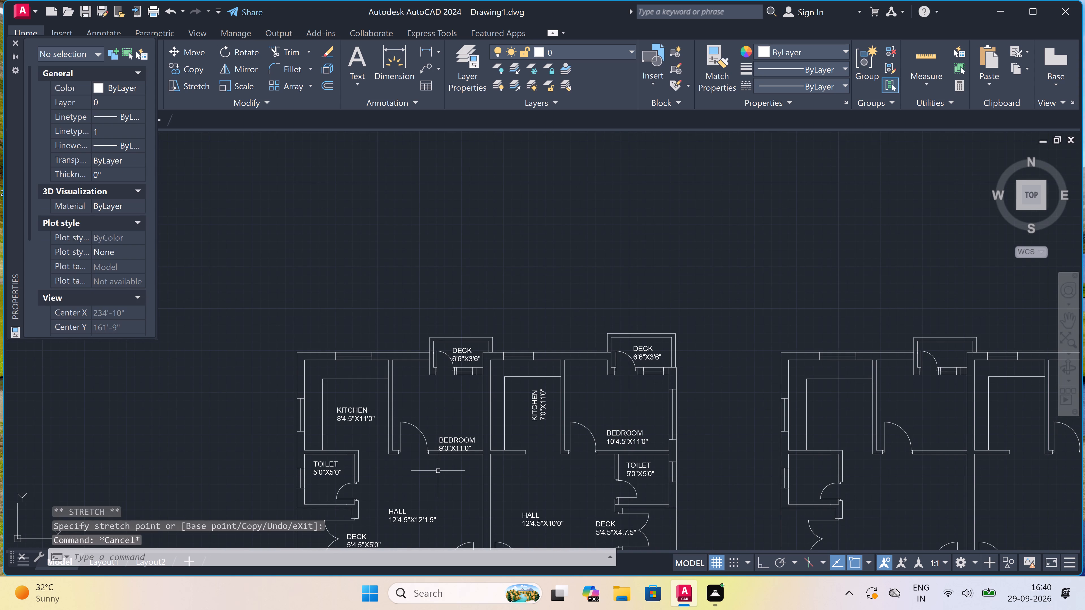
Move the BEDROOM 9'0"X11'0" label of the northwest unit slightly up and west, clear of the bedroom's south wall.
{"action": "scroll", "coordinate": [439, 472], "scroll_direction": "up", "scroll_amount": 1}
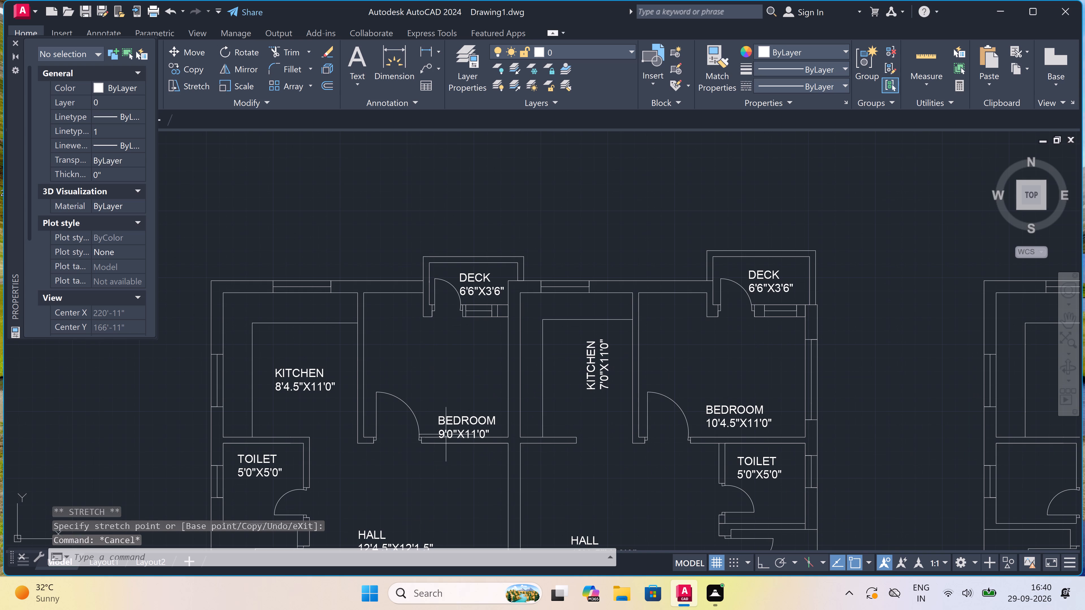
{"action": "scroll", "coordinate": [435, 418], "scroll_direction": "up", "scroll_amount": 2}
{"action": "left_click", "coordinate": [441, 421]}
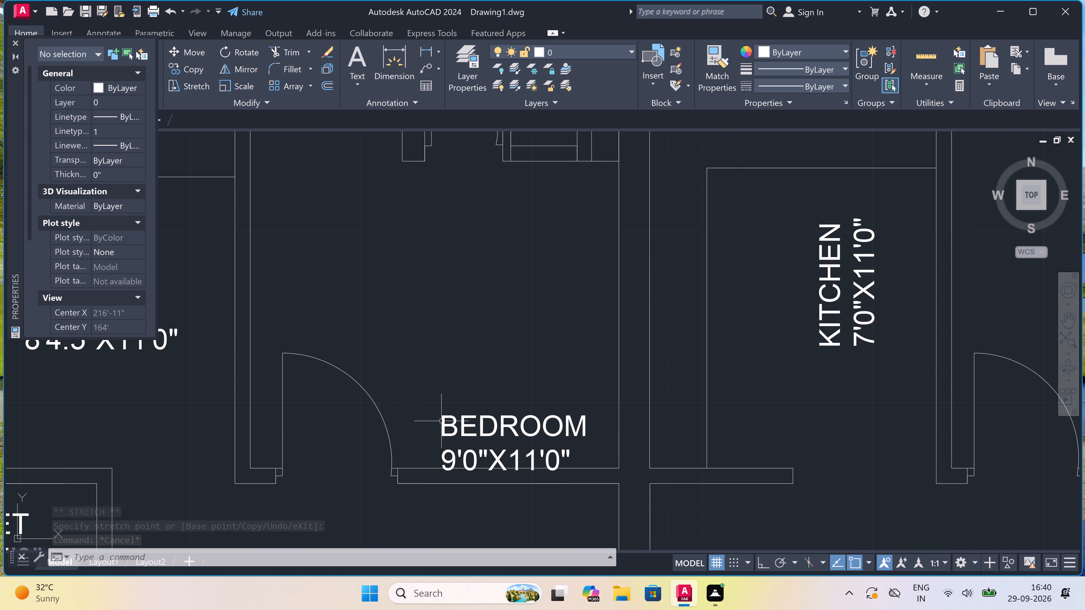
{"action": "left_click", "coordinate": [442, 415]}
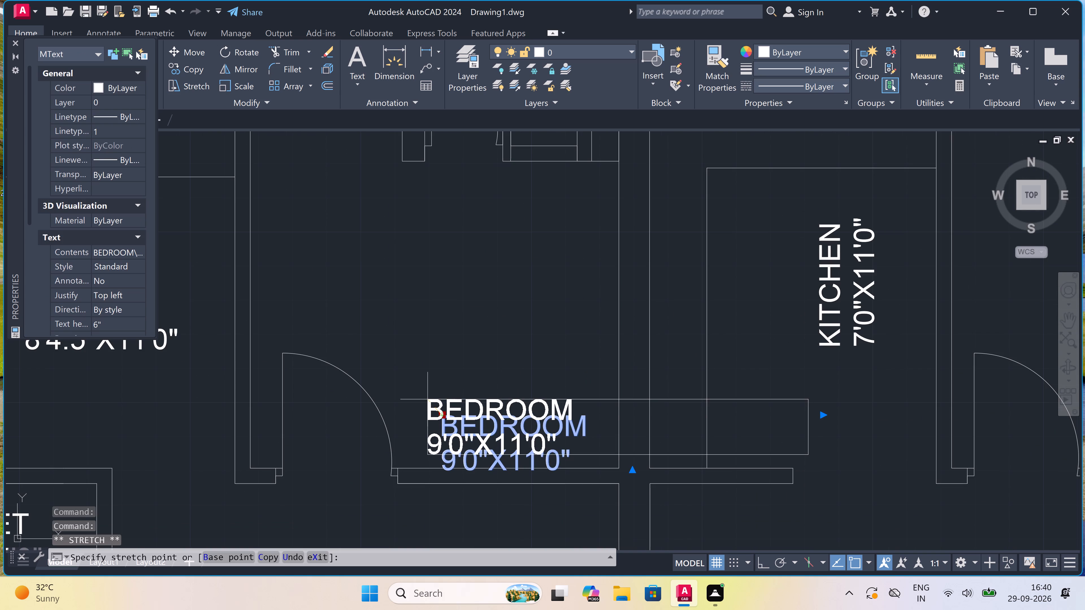
{"action": "left_click", "coordinate": [428, 396]}
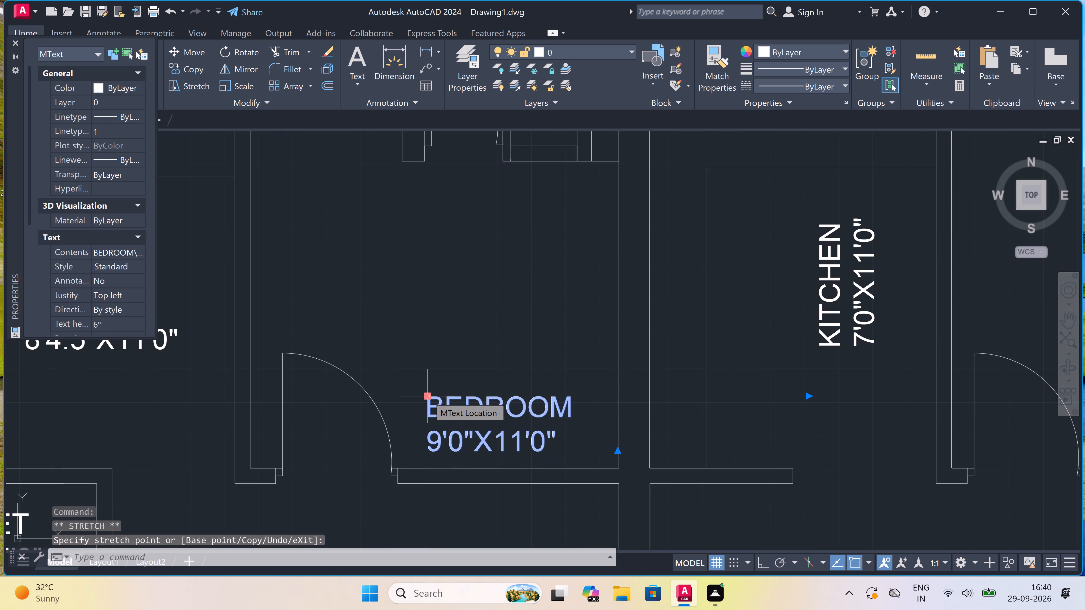
{"action": "key", "text": "Escape"}
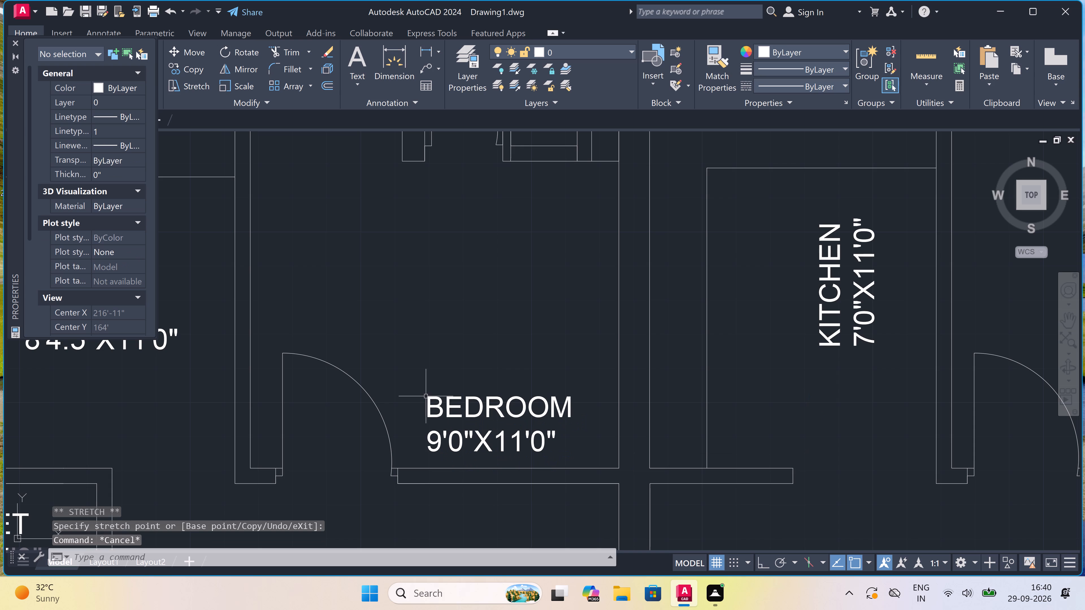
Select all multiline text similar to the southwest HALL label and set its text height to 5".
{"action": "scroll", "coordinate": [434, 375], "scroll_direction": "down", "scroll_amount": 5}
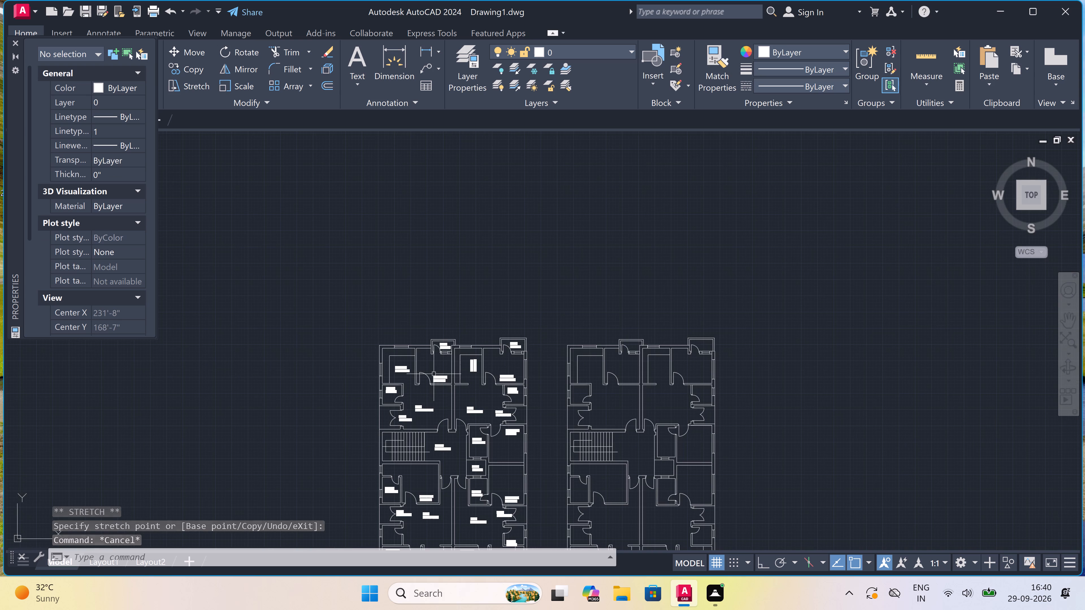
{"action": "scroll", "coordinate": [437, 398], "scroll_direction": "down", "scroll_amount": 1}
{"action": "scroll", "coordinate": [454, 498], "scroll_direction": "up", "scroll_amount": 3}
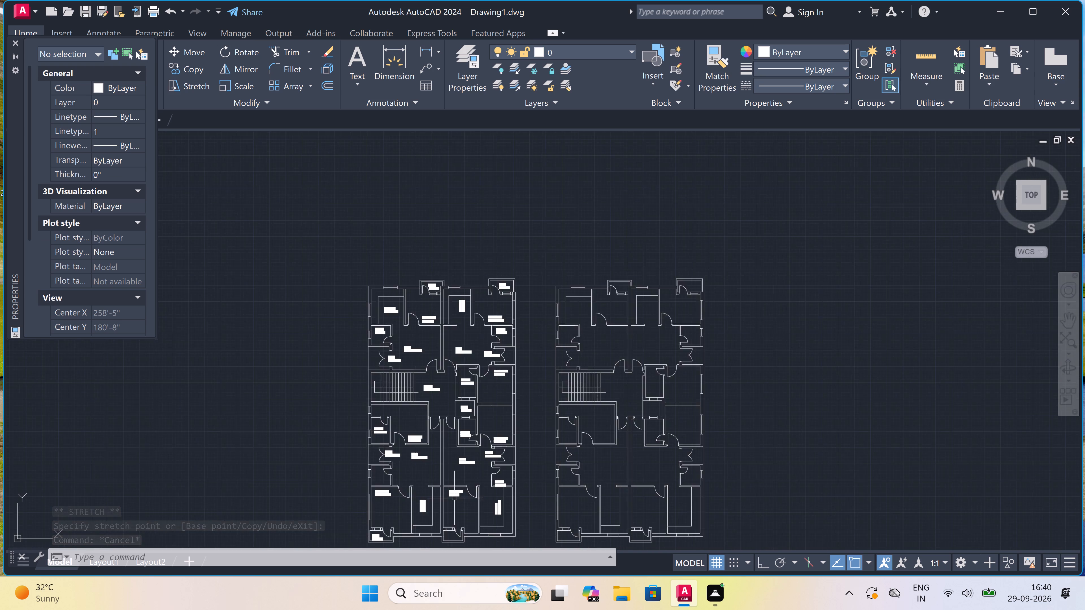
{"action": "scroll", "coordinate": [410, 409], "scroll_direction": "down", "scroll_amount": 1}
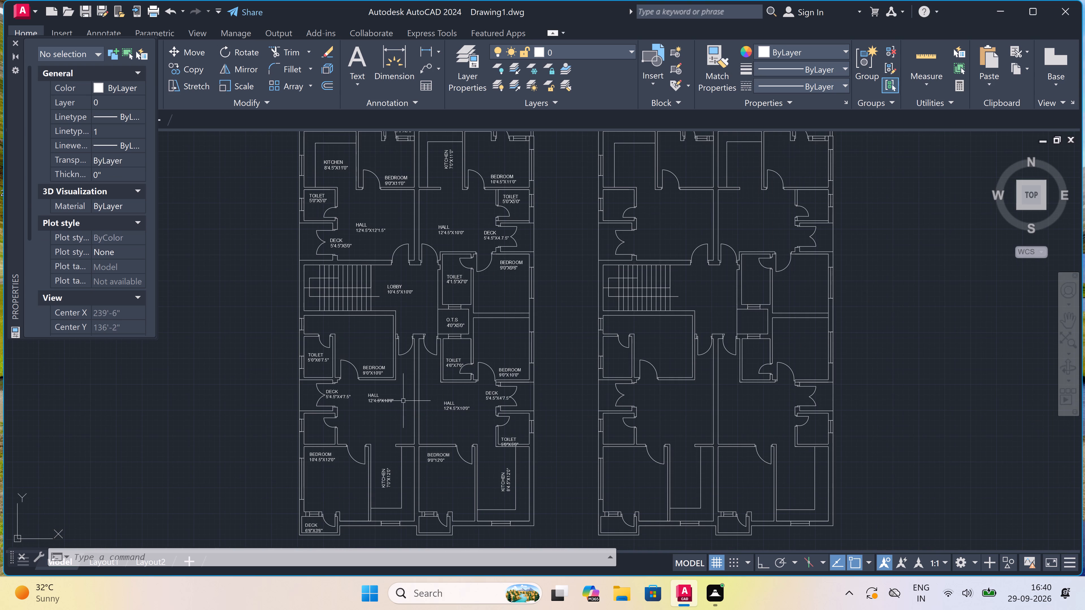
{"action": "left_click", "coordinate": [387, 395]}
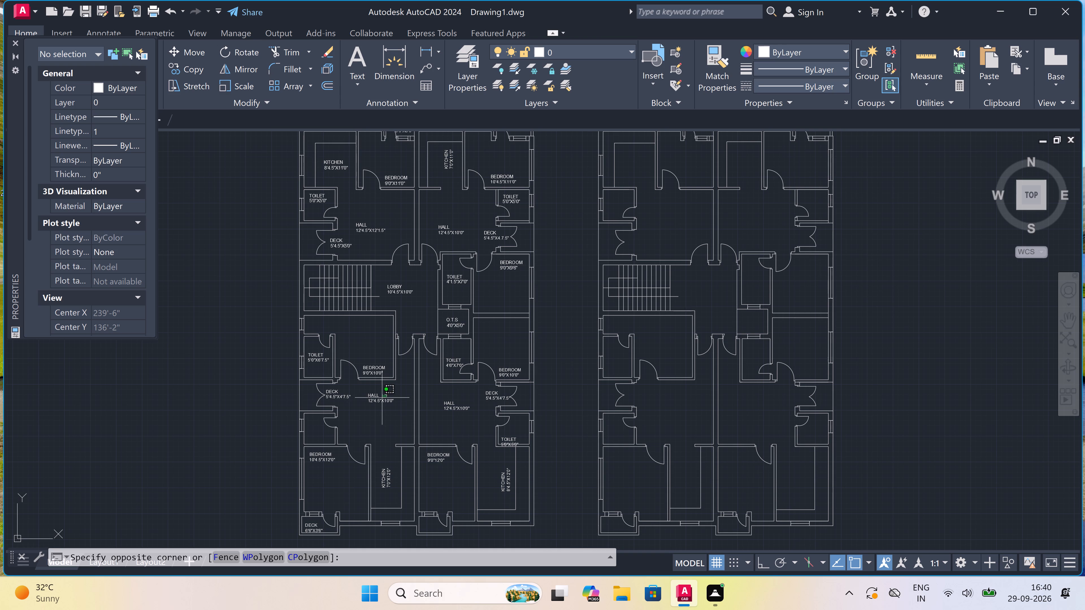
{"action": "left_click", "coordinate": [367, 407]}
{"action": "right_click_drag", "start_coordinate": [168, 340], "coordinate": [164, 342]}
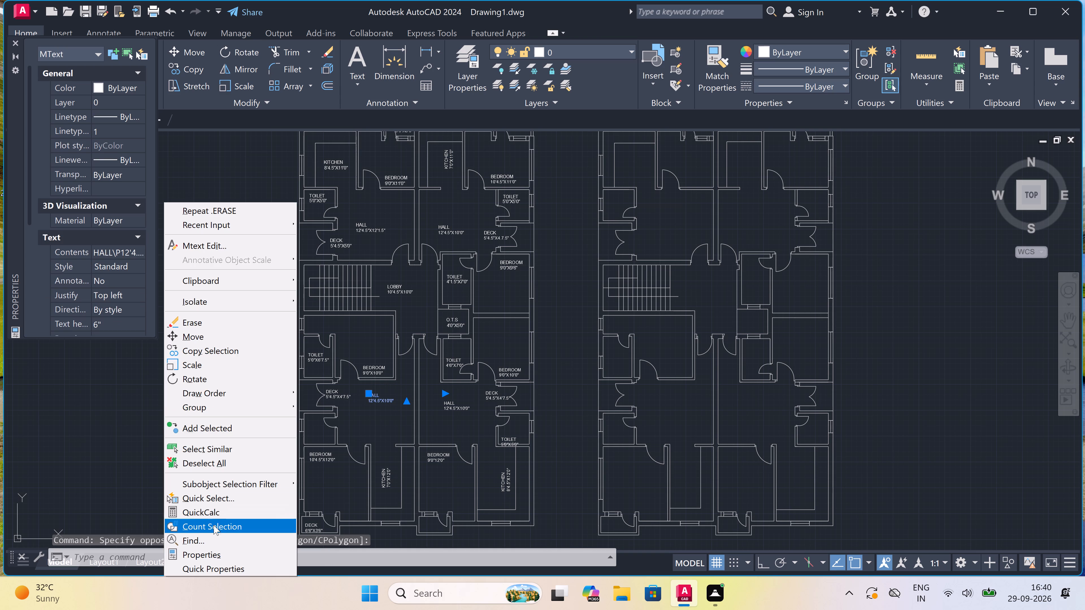
{"action": "left_click", "coordinate": [217, 450]}
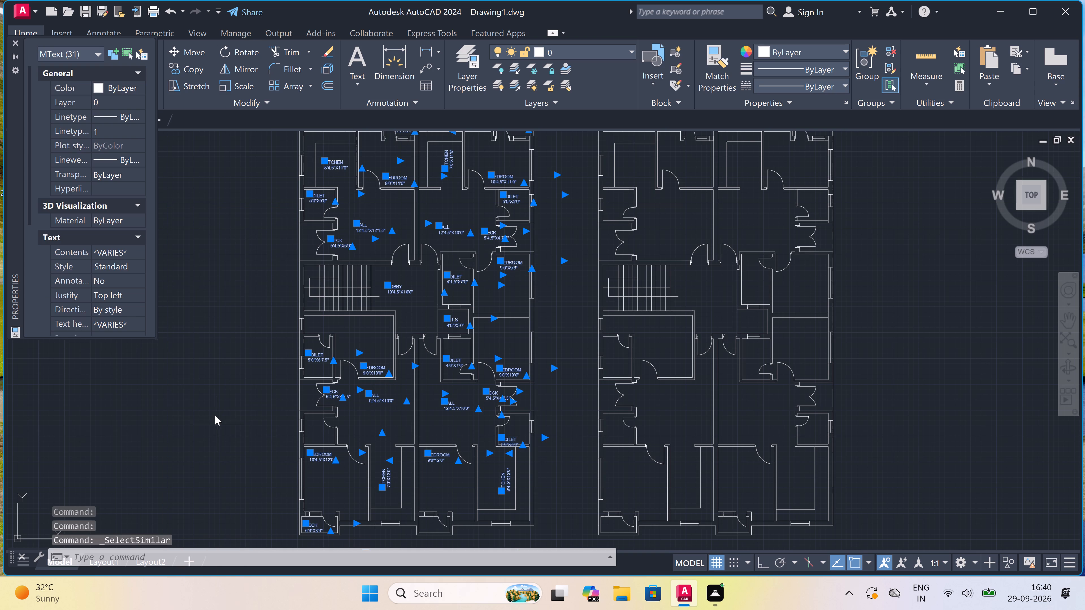
{"action": "left_click", "coordinate": [123, 323]}
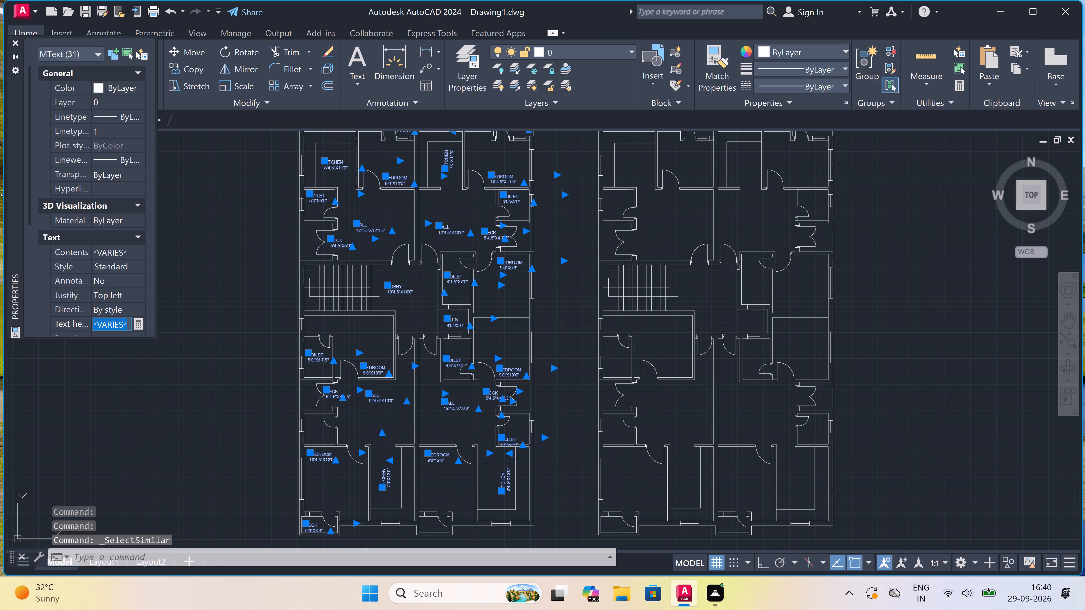
{"action": "key", "text": "BackSpace"}
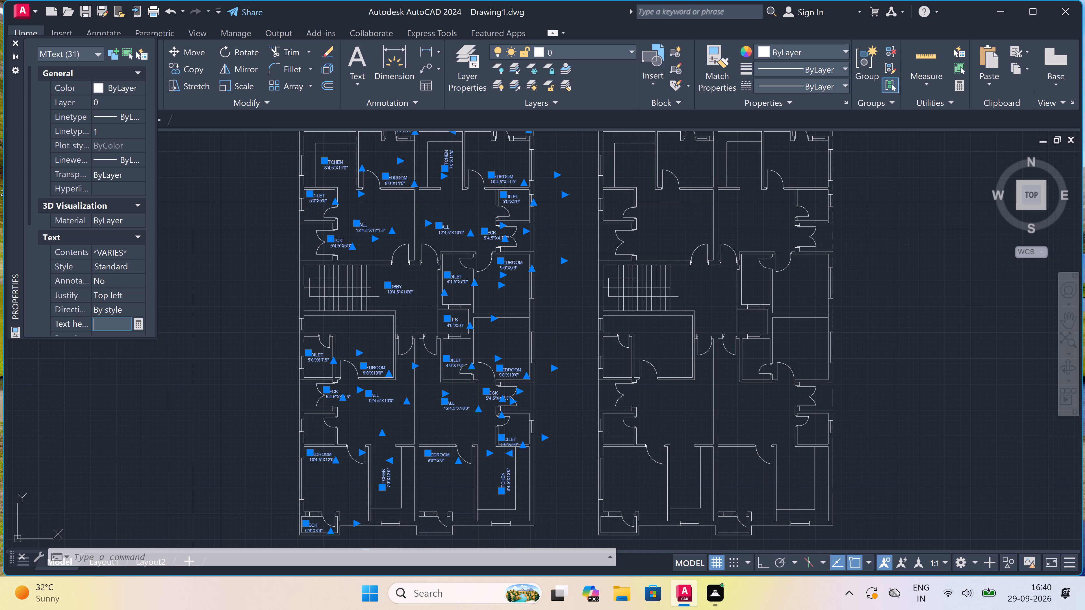
{"action": "key", "text": "5"}
{"action": "key", "text": "shift+quotedbl"}
{"action": "left_click", "coordinate": [266, 352]}
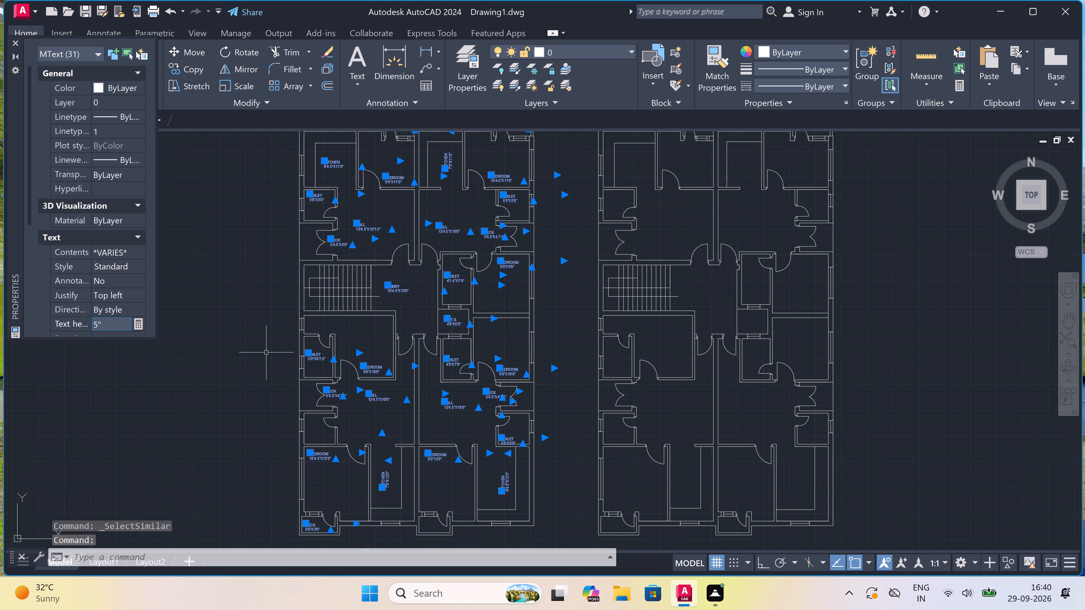
{"action": "key", "text": "Escape"}
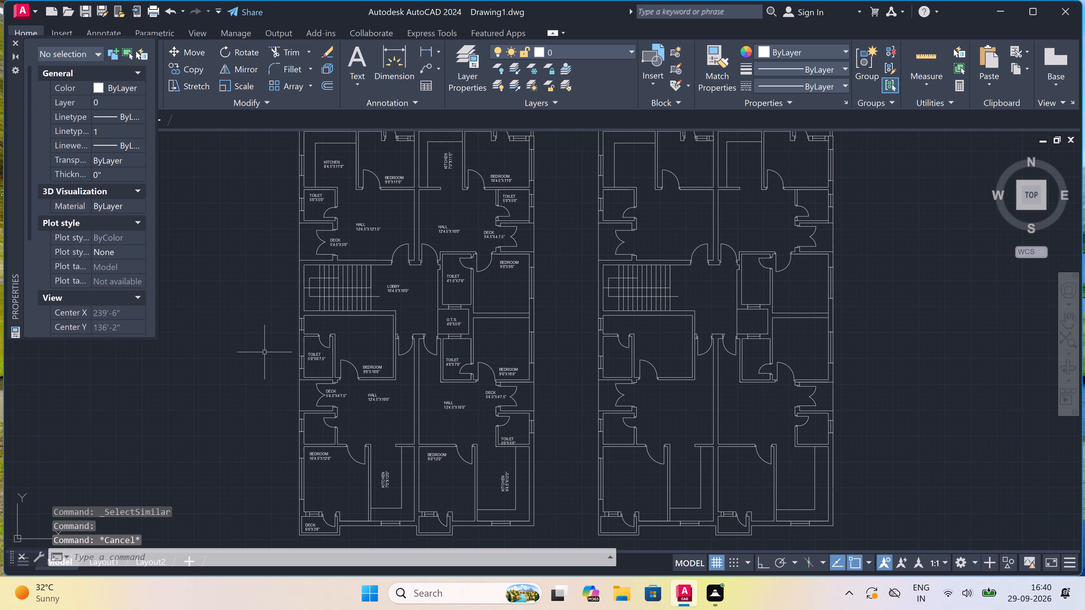
Move the northwest DECK 5'4.5"X5'0" label west from the hall into the deck, between the outer wall and the double doors.
{"action": "scroll", "coordinate": [264, 352], "scroll_direction": "down", "scroll_amount": 1}
{"action": "scroll", "coordinate": [299, 285], "scroll_direction": "up", "scroll_amount": 1}
{"action": "scroll", "coordinate": [270, 271], "scroll_direction": "up", "scroll_amount": 2}
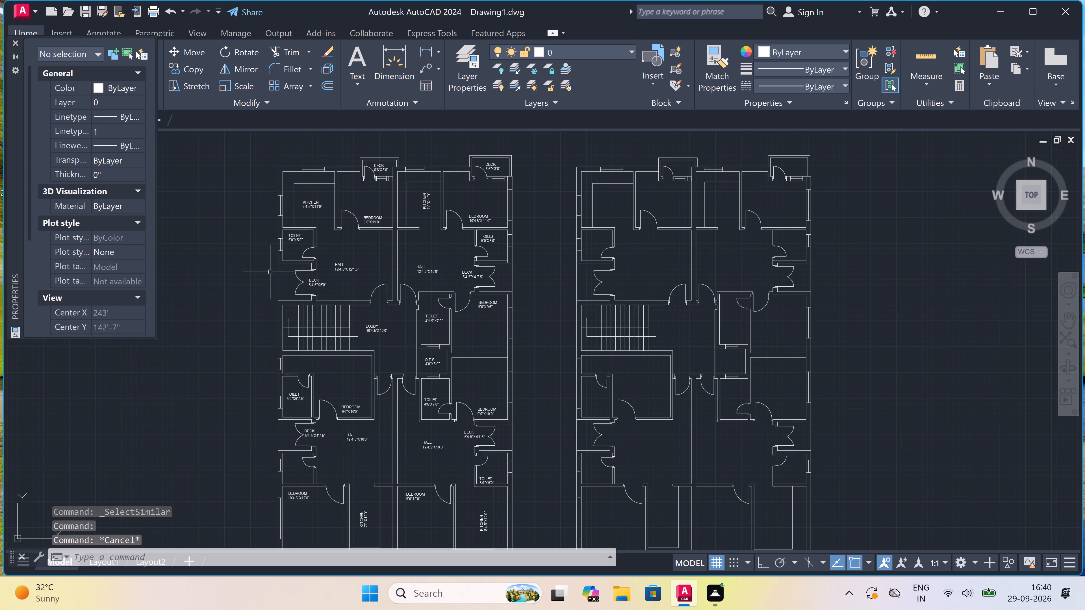
{"action": "scroll", "coordinate": [270, 271], "scroll_direction": "up", "scroll_amount": 1}
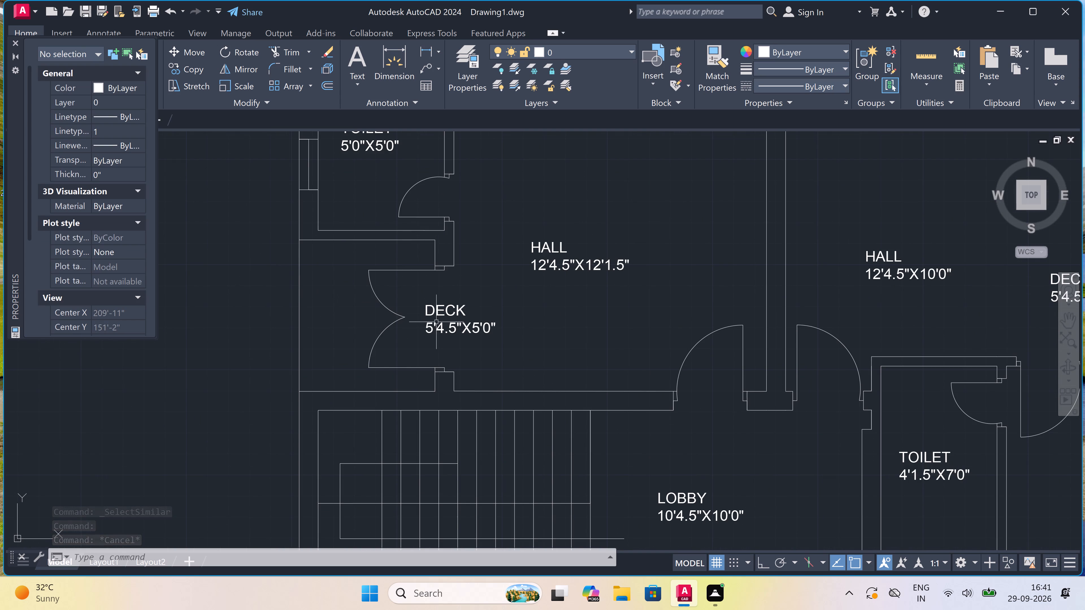
{"action": "left_click", "coordinate": [439, 316]}
{"action": "left_click", "coordinate": [421, 314]}
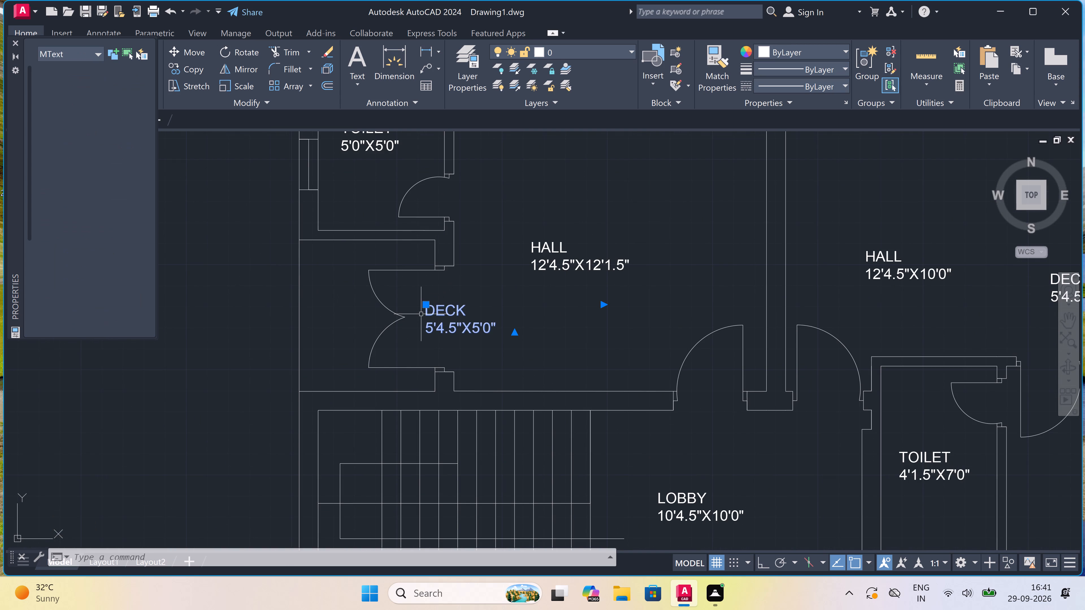
{"action": "left_click", "coordinate": [186, 50]}
{"action": "left_click", "coordinate": [443, 309]}
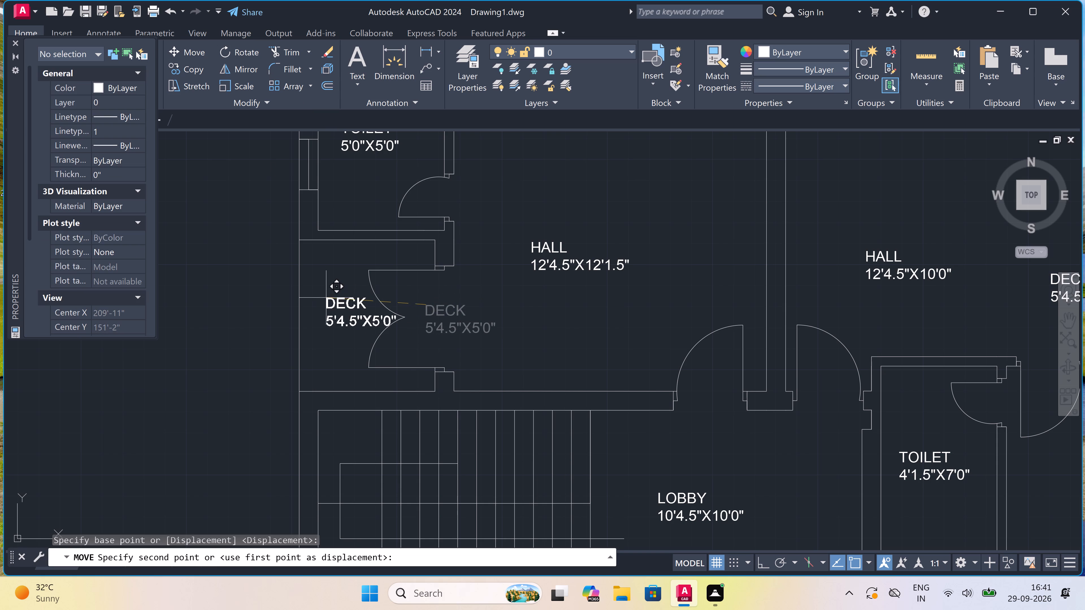
{"action": "scroll", "coordinate": [315, 297], "scroll_direction": "up", "scroll_amount": 3}
{"action": "left_click", "coordinate": [296, 299]}
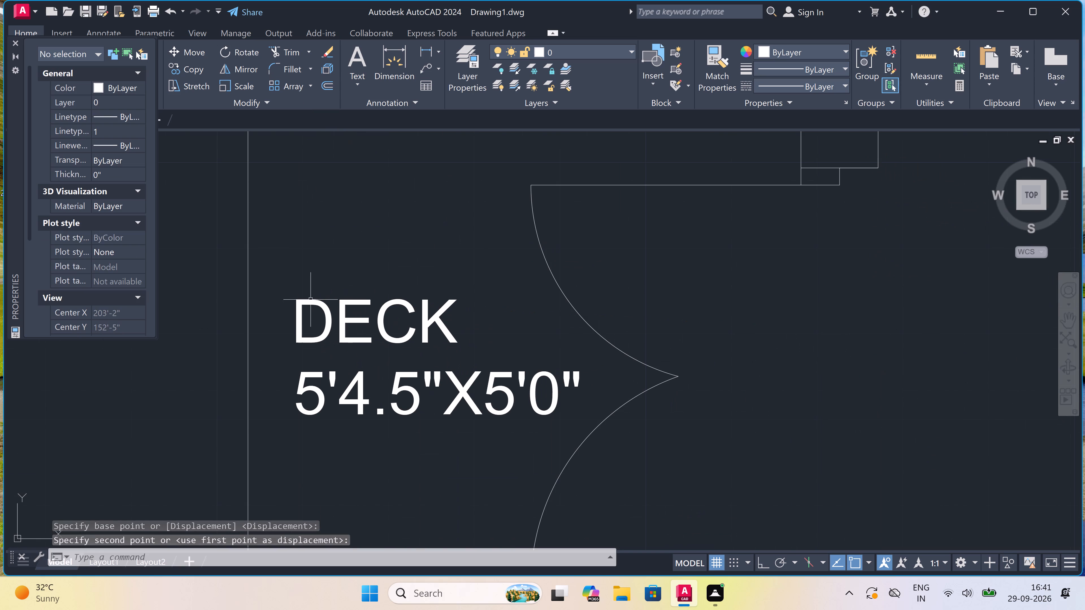
Move the DECK 5'4.5"X4.7.5" label of the northeast unit slightly east and south, toward the deck's double doors.
{"action": "scroll", "coordinate": [361, 323], "scroll_direction": "down", "scroll_amount": 8}
{"action": "scroll", "coordinate": [437, 340], "scroll_direction": "up", "scroll_amount": 2}
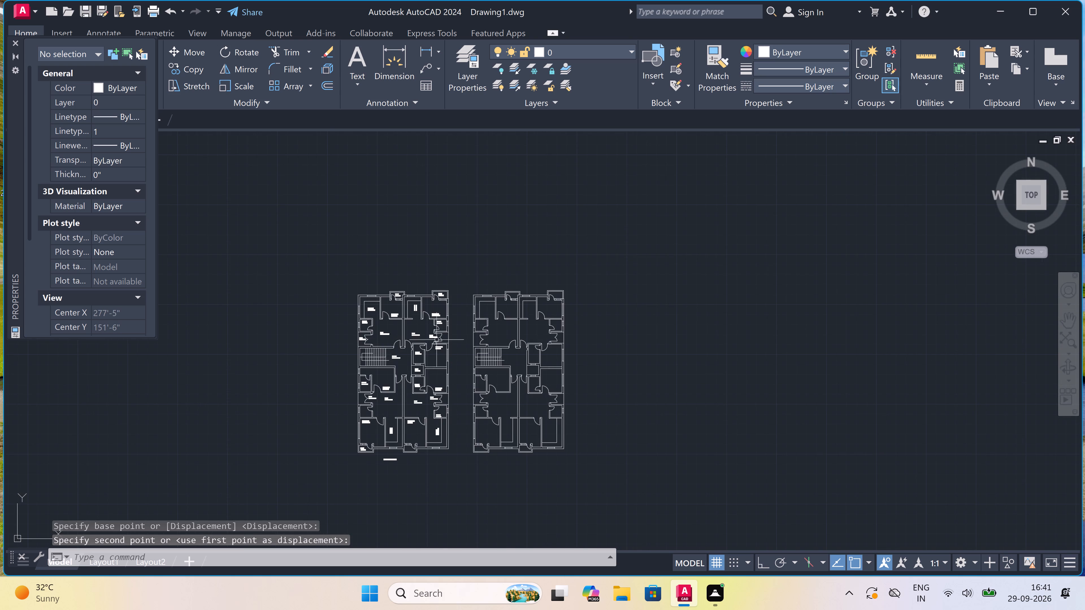
{"action": "scroll", "coordinate": [437, 340], "scroll_direction": "up", "scroll_amount": 1}
{"action": "scroll", "coordinate": [442, 316], "scroll_direction": "up", "scroll_amount": 2}
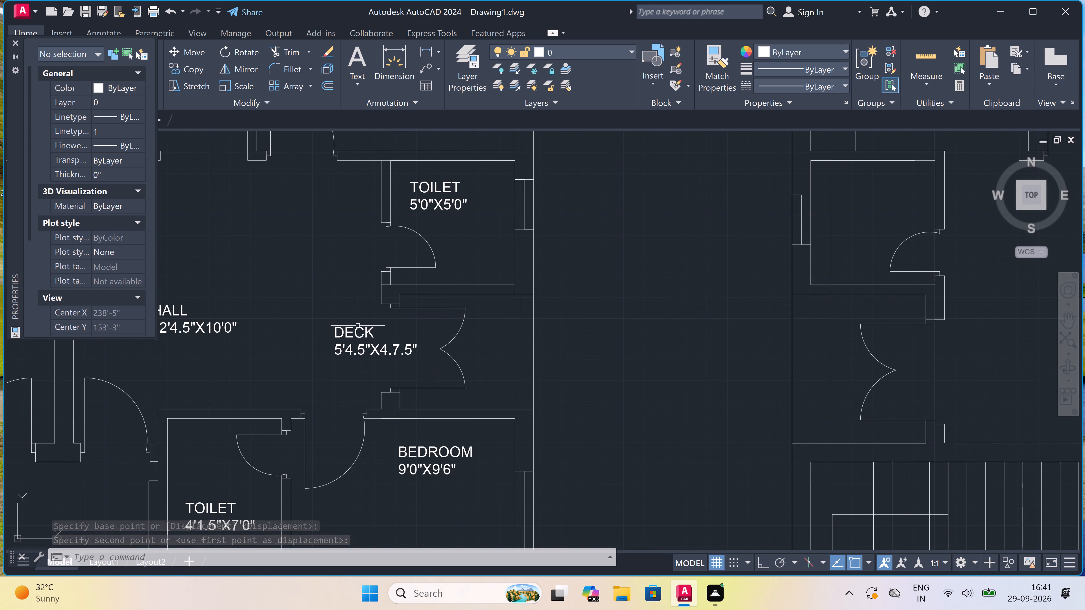
{"action": "left_click", "coordinate": [357, 326]}
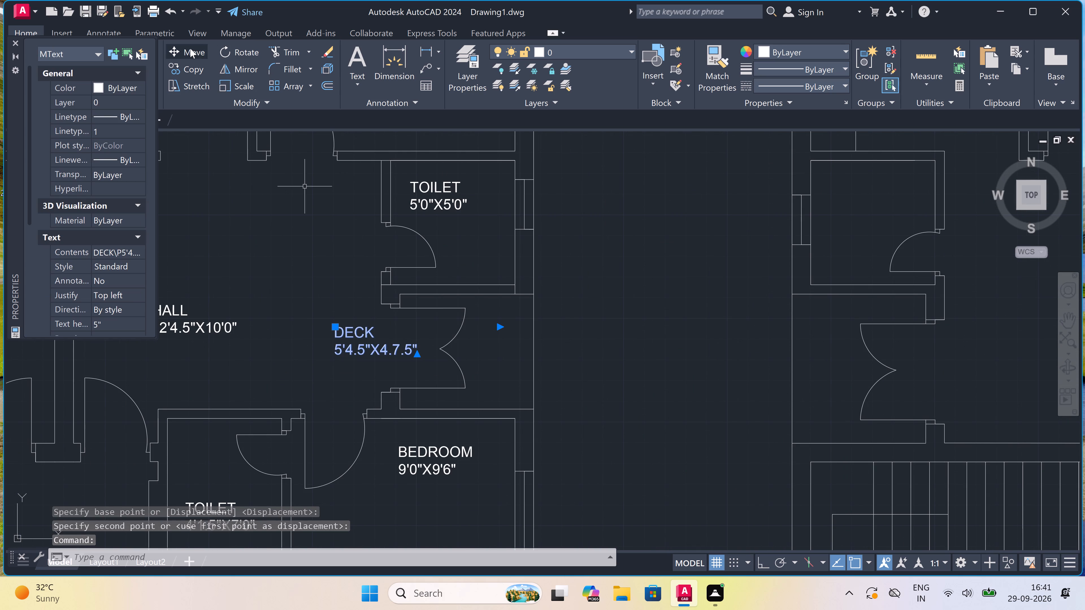
{"action": "left_click", "coordinate": [189, 51]}
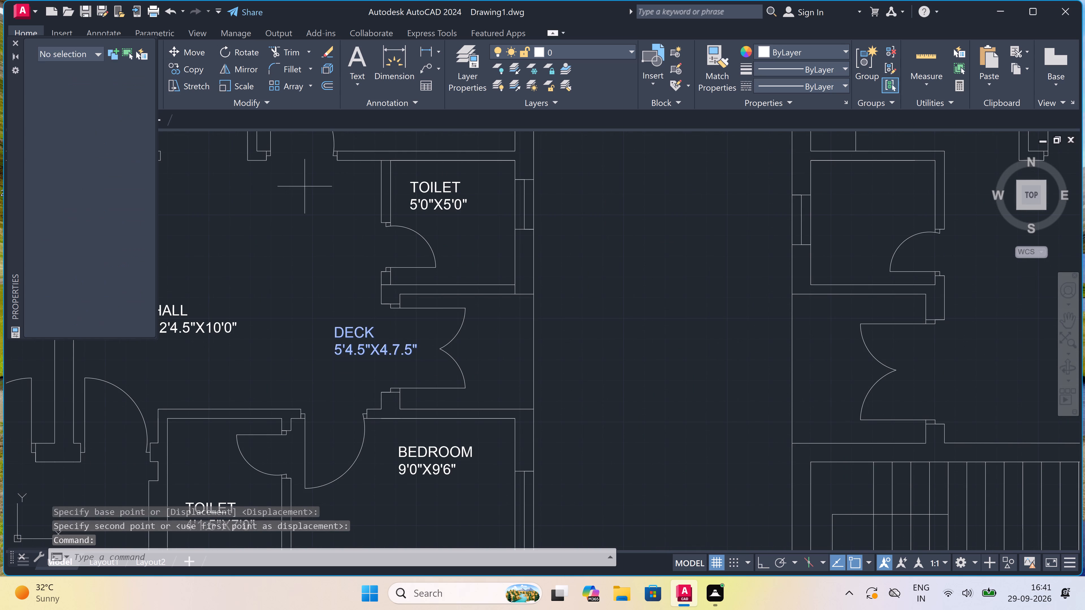
{"action": "left_click", "coordinate": [344, 340]}
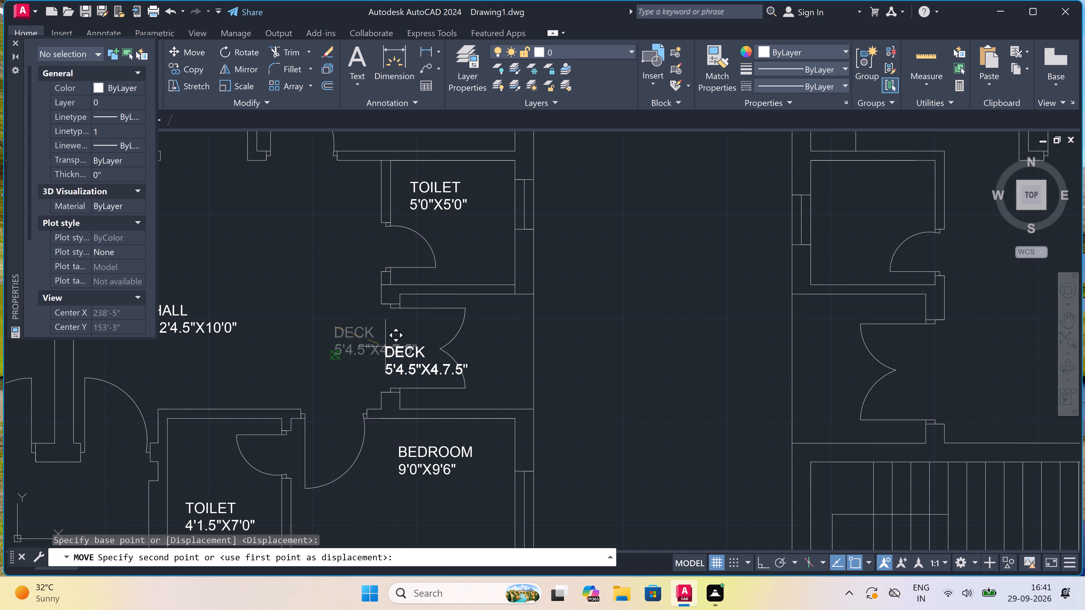
{"action": "scroll", "coordinate": [472, 355], "scroll_direction": "up", "scroll_amount": 3}
{"action": "scroll", "coordinate": [425, 300], "scroll_direction": "up", "scroll_amount": 2}
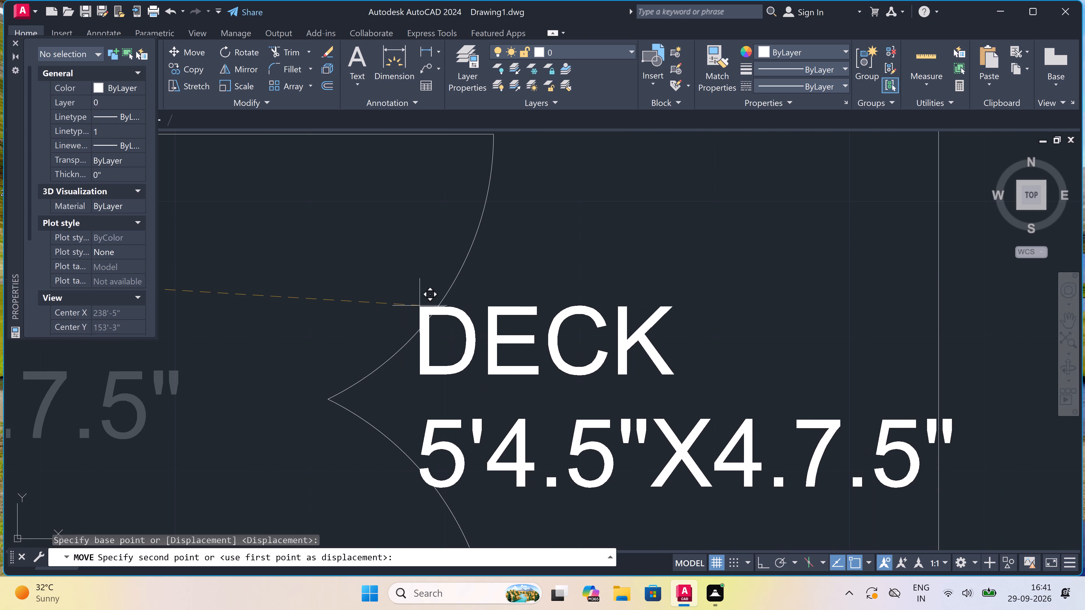
{"action": "scroll", "coordinate": [460, 301], "scroll_direction": "down", "scroll_amount": 2}
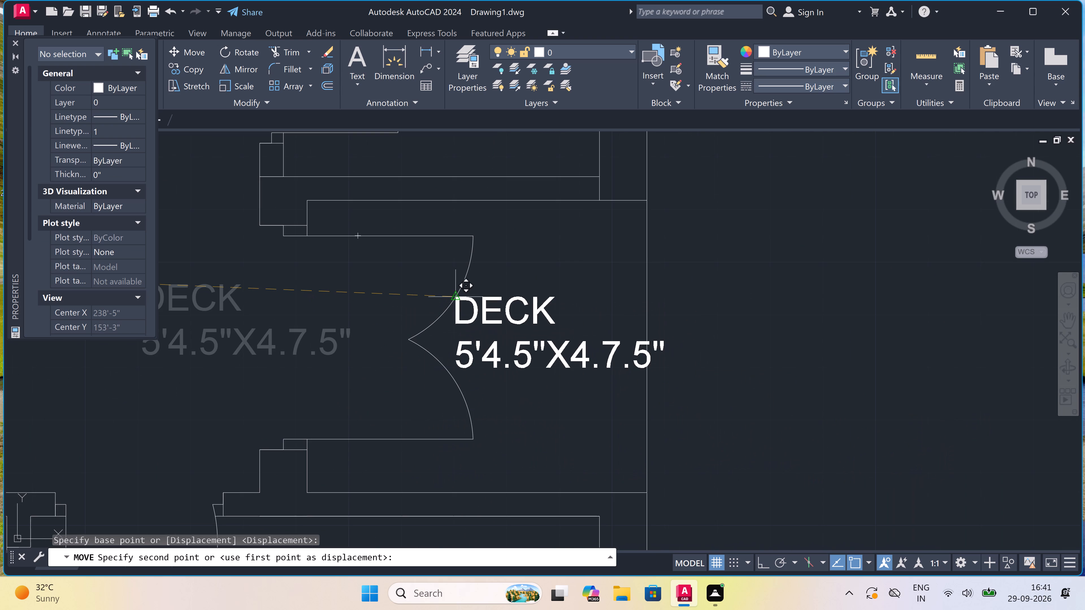
{"action": "scroll", "coordinate": [460, 301], "scroll_direction": "up", "scroll_amount": 1}
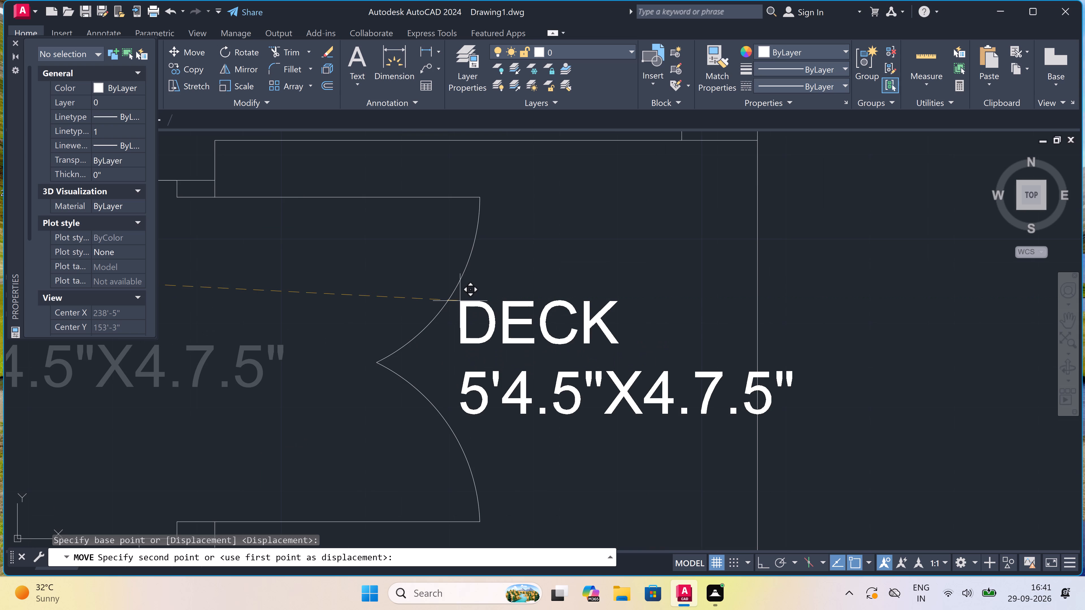
{"action": "scroll", "coordinate": [442, 303], "scroll_direction": "down", "scroll_amount": 1}
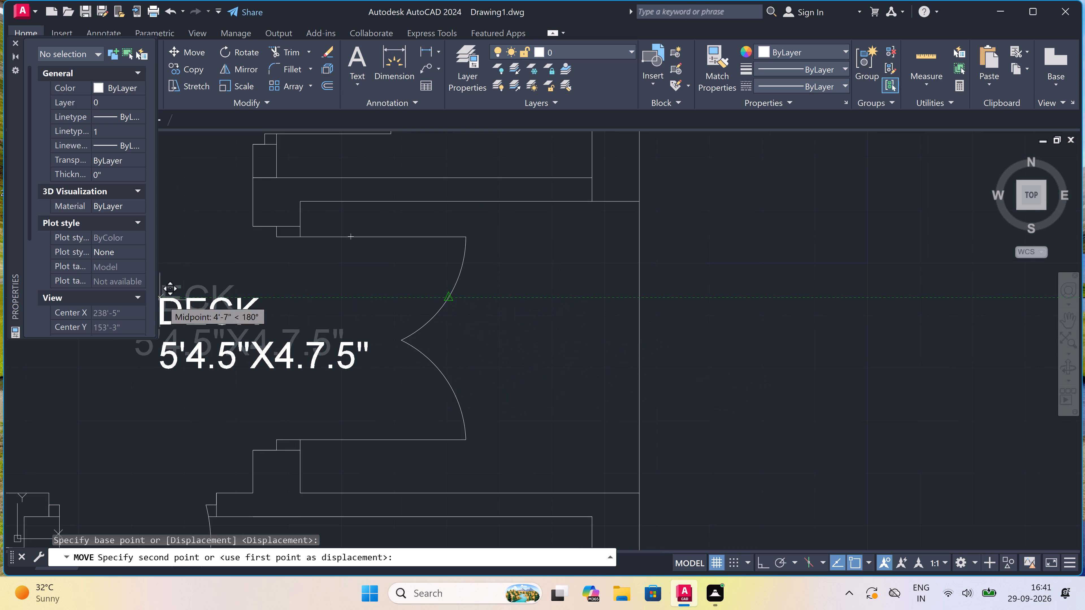
{"action": "left_click", "coordinate": [186, 307]}
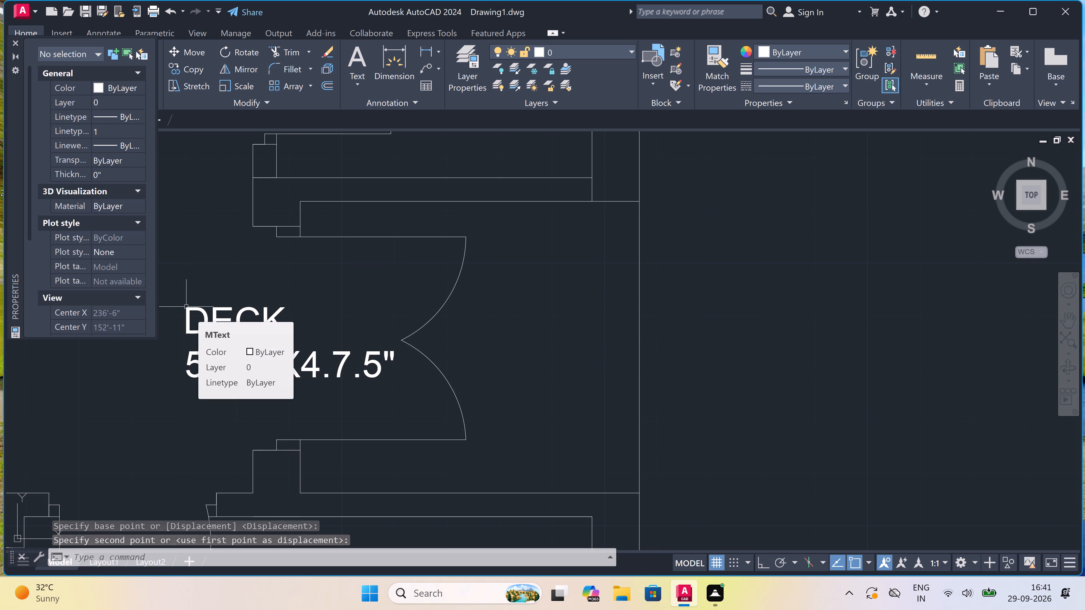
{"action": "key", "text": "Escape"}
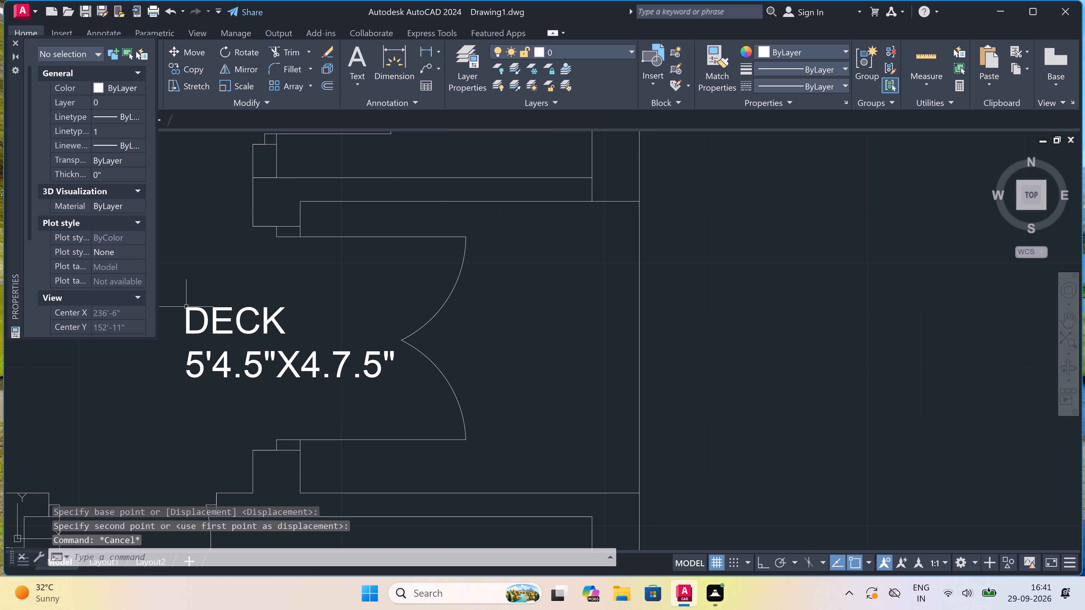
Set the text height of the FIRST FLOOR PLAN title below the labelled plan to 1.5'.
{"action": "scroll", "coordinate": [345, 327], "scroll_direction": "down", "scroll_amount": 4}
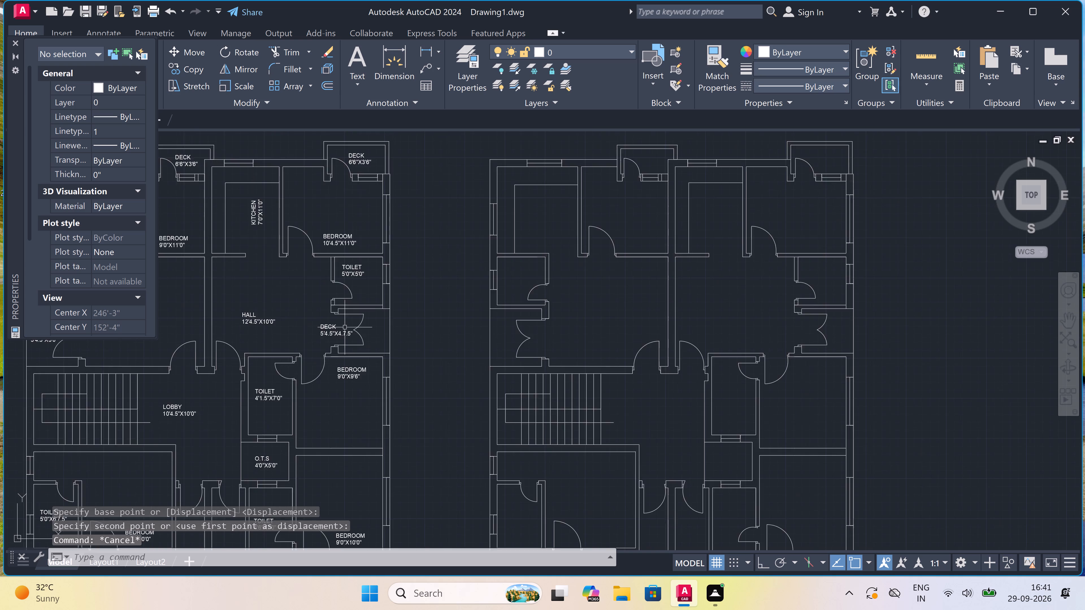
{"action": "scroll", "coordinate": [345, 327], "scroll_direction": "down", "scroll_amount": 2}
{"action": "scroll", "coordinate": [322, 278], "scroll_direction": "up", "scroll_amount": 2}
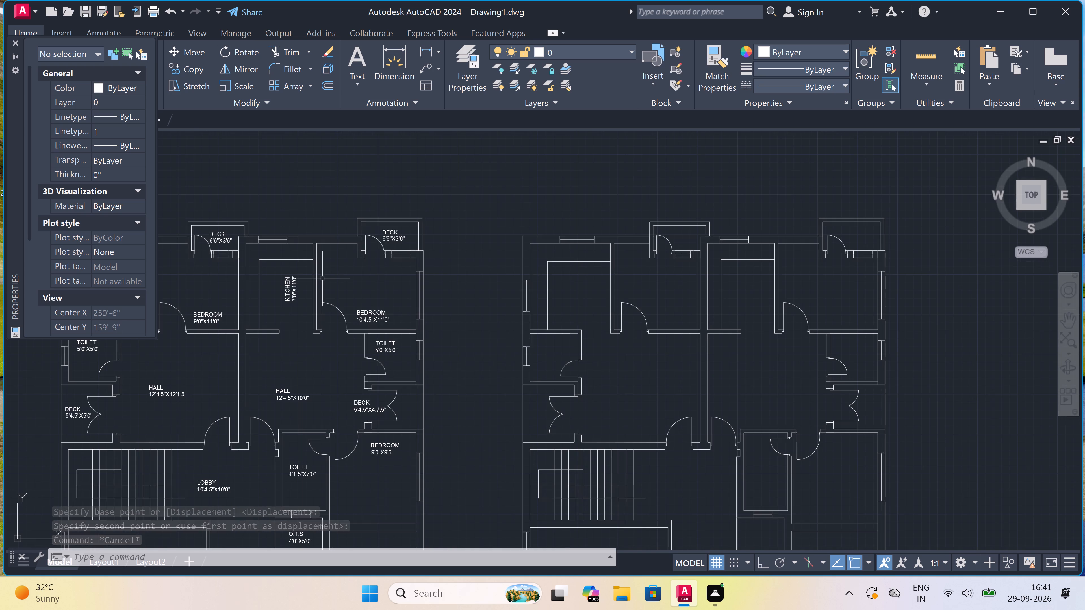
{"action": "scroll", "coordinate": [322, 278], "scroll_direction": "down", "scroll_amount": 2}
{"action": "scroll", "coordinate": [296, 376], "scroll_direction": "down", "scroll_amount": 2}
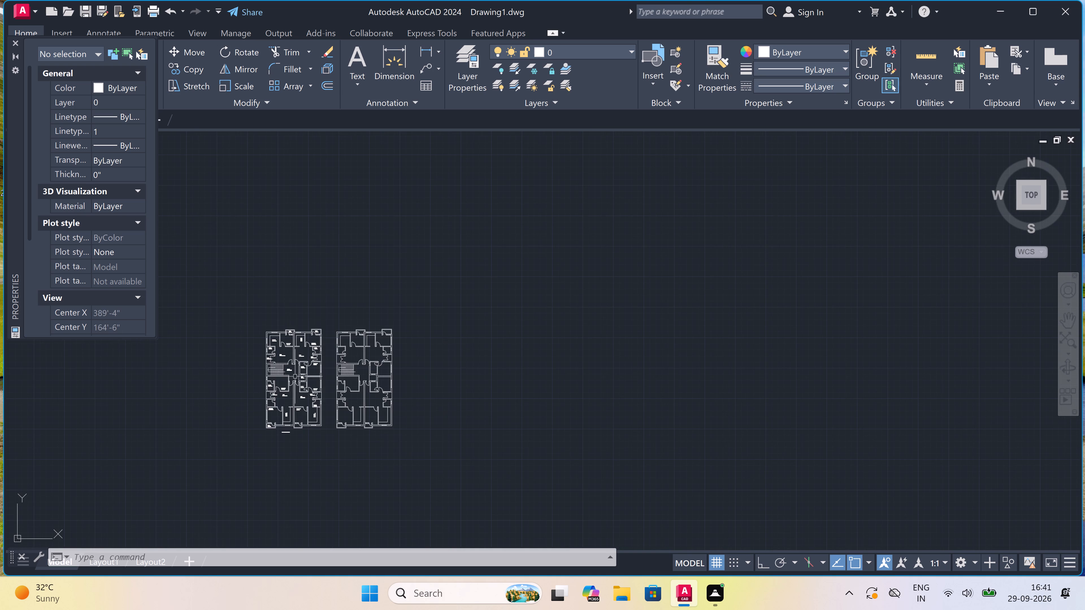
{"action": "scroll", "coordinate": [287, 433], "scroll_direction": "up", "scroll_amount": 2}
{"action": "scroll", "coordinate": [298, 400], "scroll_direction": "up", "scroll_amount": 2}
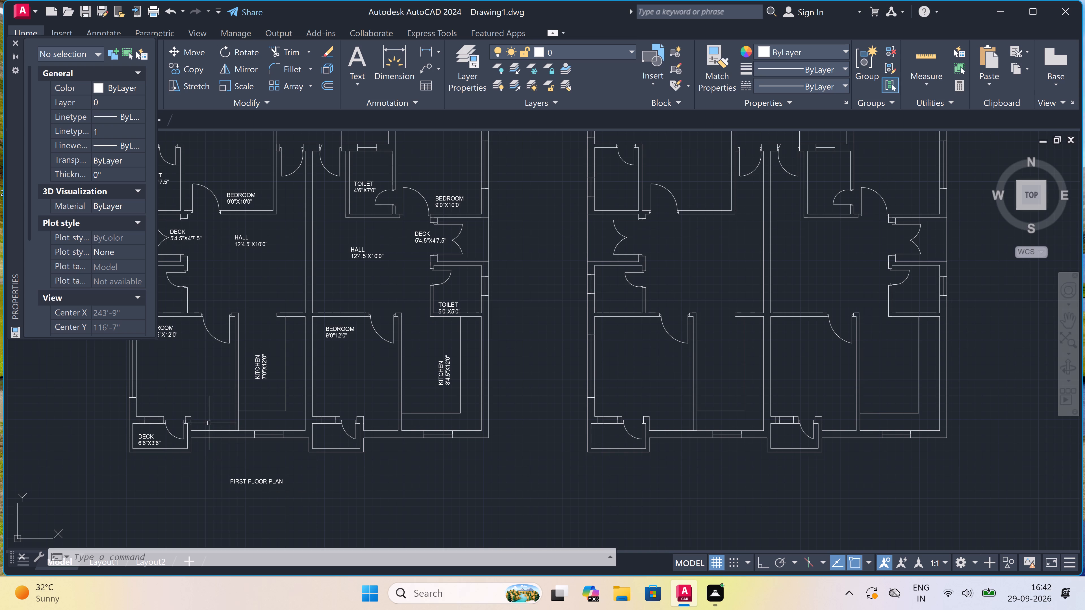
{"action": "left_click", "coordinate": [273, 474]}
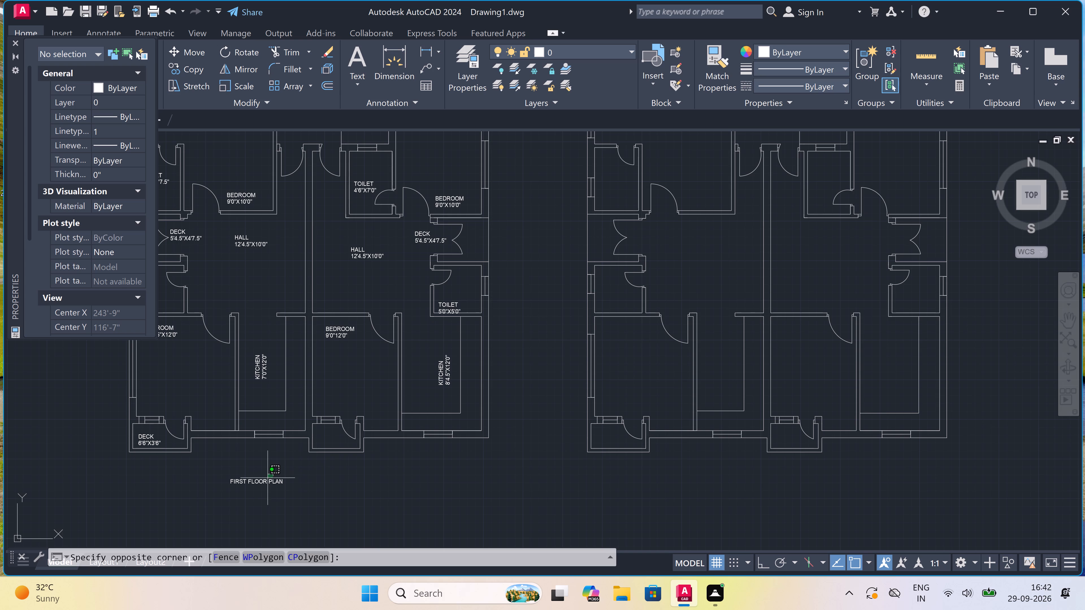
{"action": "left_click", "coordinate": [235, 490]}
{"action": "left_click", "coordinate": [111, 322]}
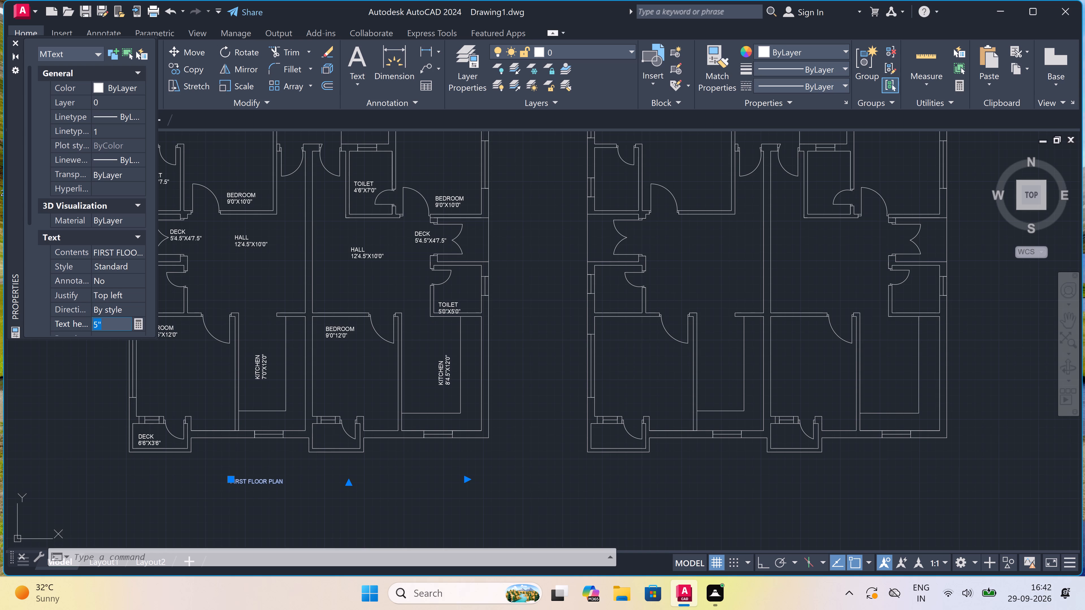
{"action": "key", "text": "BackSpace"}
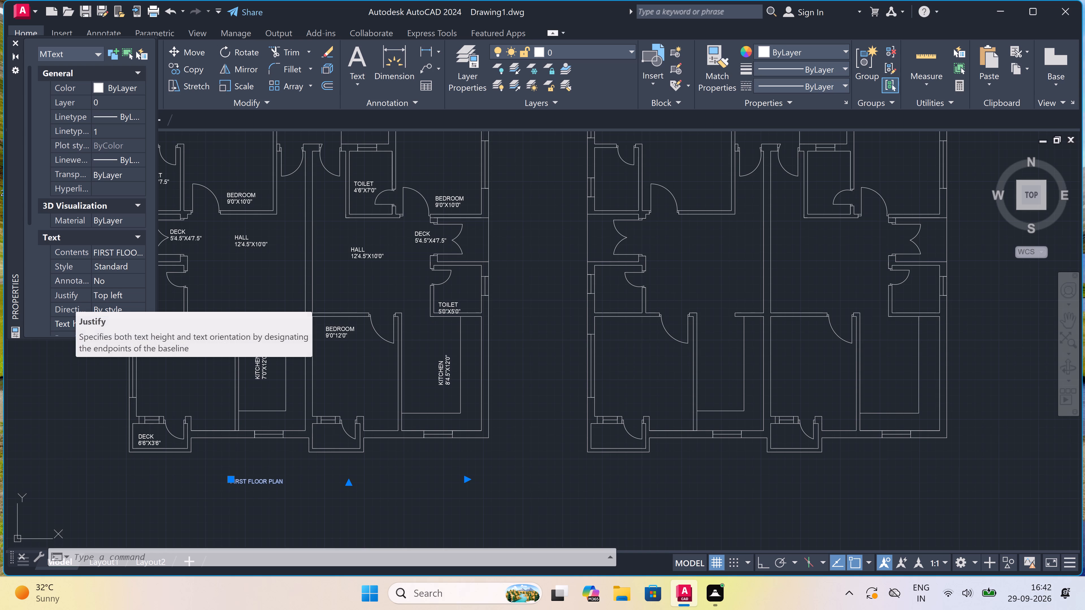
{"action": "key", "text": "1"}
{"action": "type", "text": ".5"}
{"action": "key", "text": "apostrophe"}
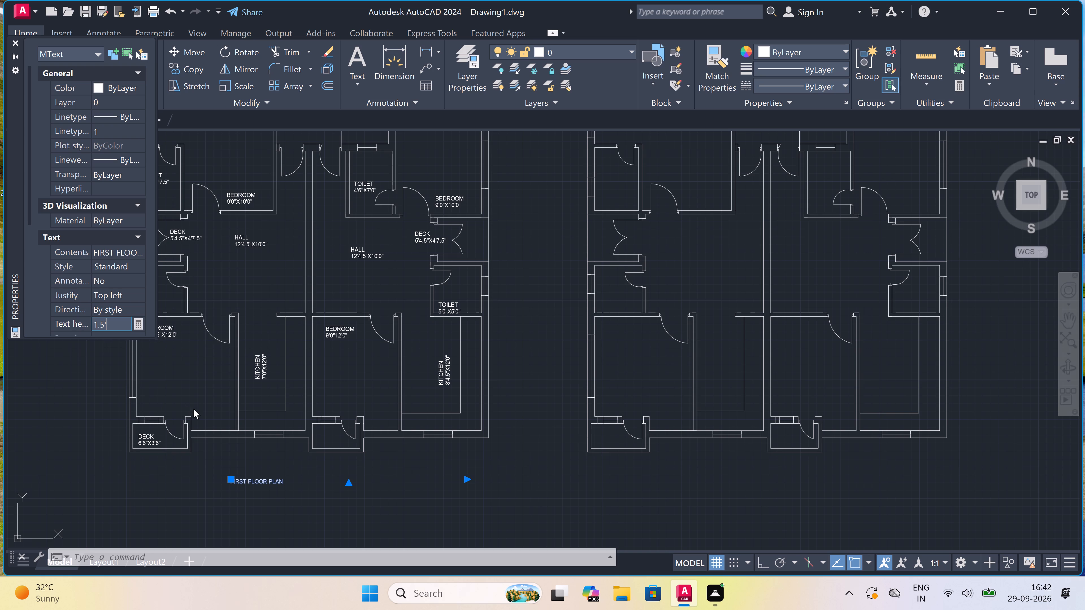
{"action": "left_click", "coordinate": [55, 433]}
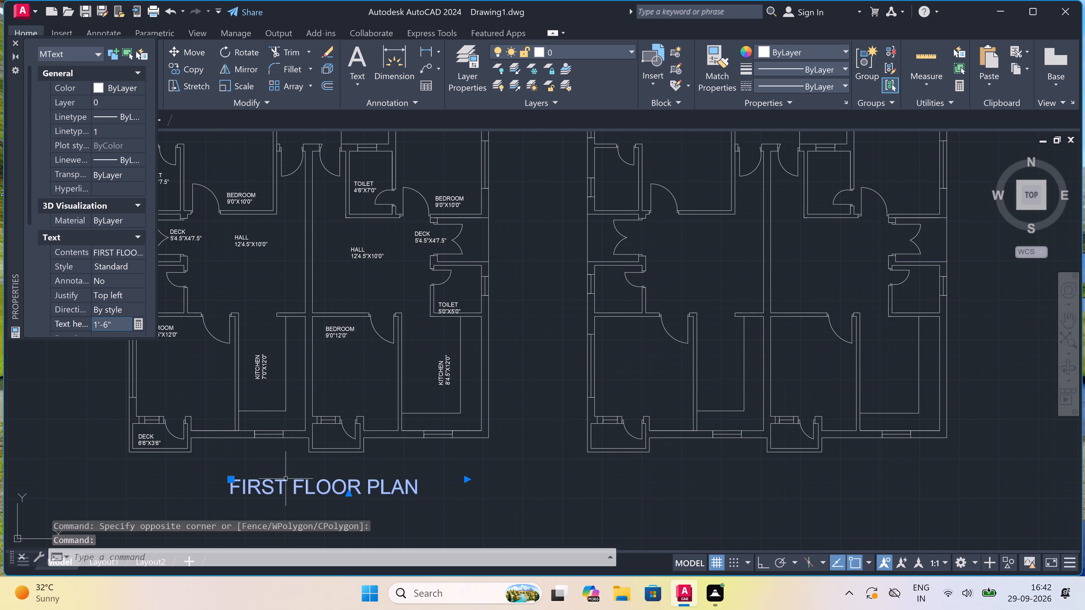
{"action": "key", "text": "Escape"}
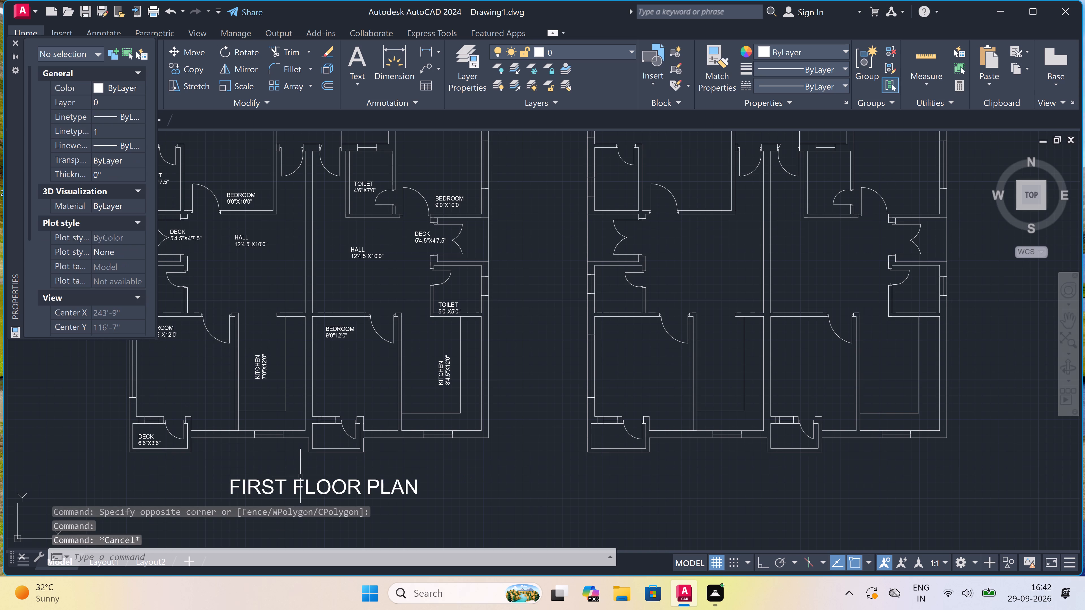
Copy the southwest DECK 6'6"X3'6" label into the unlabelled deck on the south side of the southeast unit.
{"action": "scroll", "coordinate": [304, 461], "scroll_direction": "down", "scroll_amount": 2}
{"action": "scroll", "coordinate": [304, 461], "scroll_direction": "up", "scroll_amount": 1}
{"action": "scroll", "coordinate": [304, 461], "scroll_direction": "down", "scroll_amount": 2}
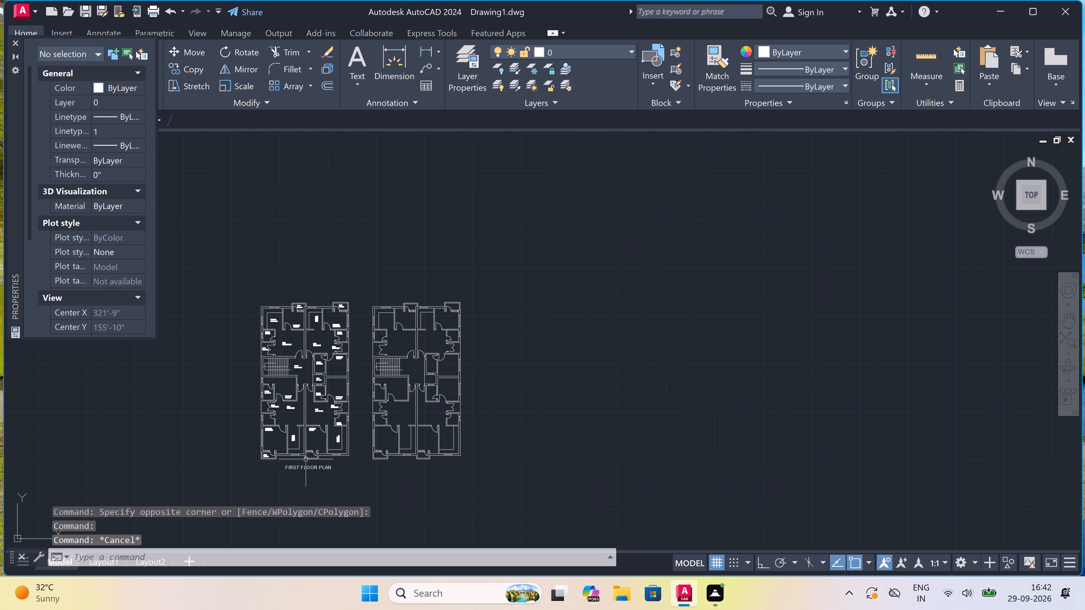
{"action": "scroll", "coordinate": [313, 453], "scroll_direction": "up", "scroll_amount": 4}
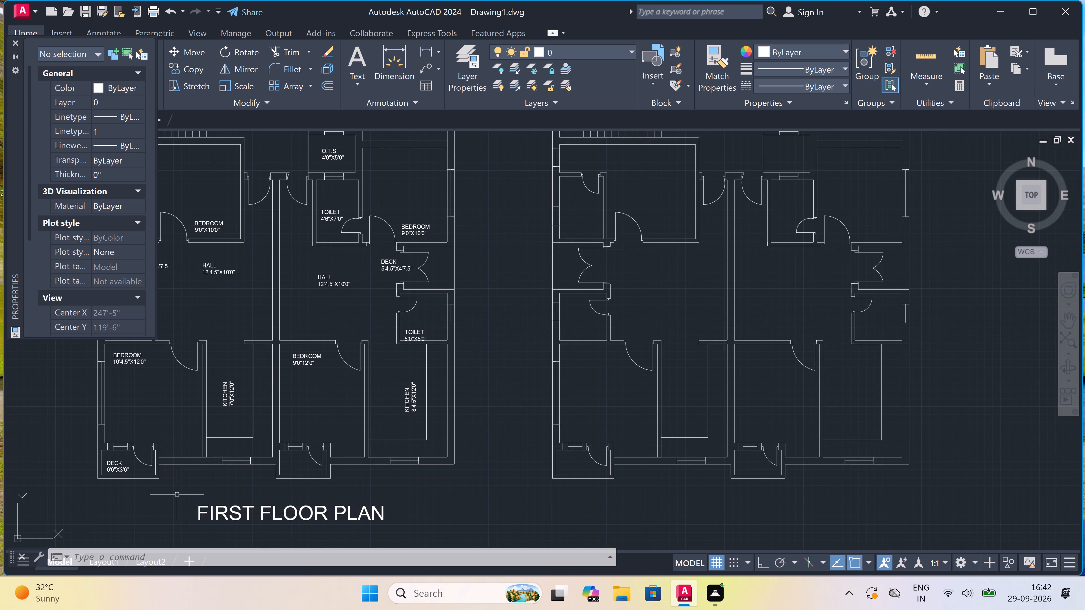
{"action": "scroll", "coordinate": [153, 497], "scroll_direction": "up", "scroll_amount": 2}
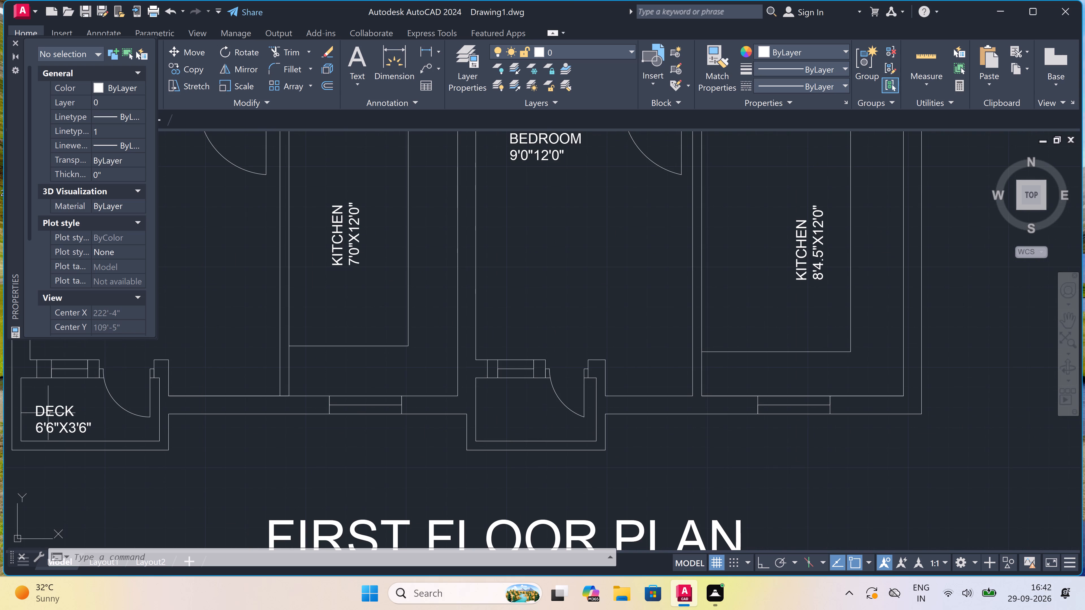
{"action": "left_click", "coordinate": [46, 413]}
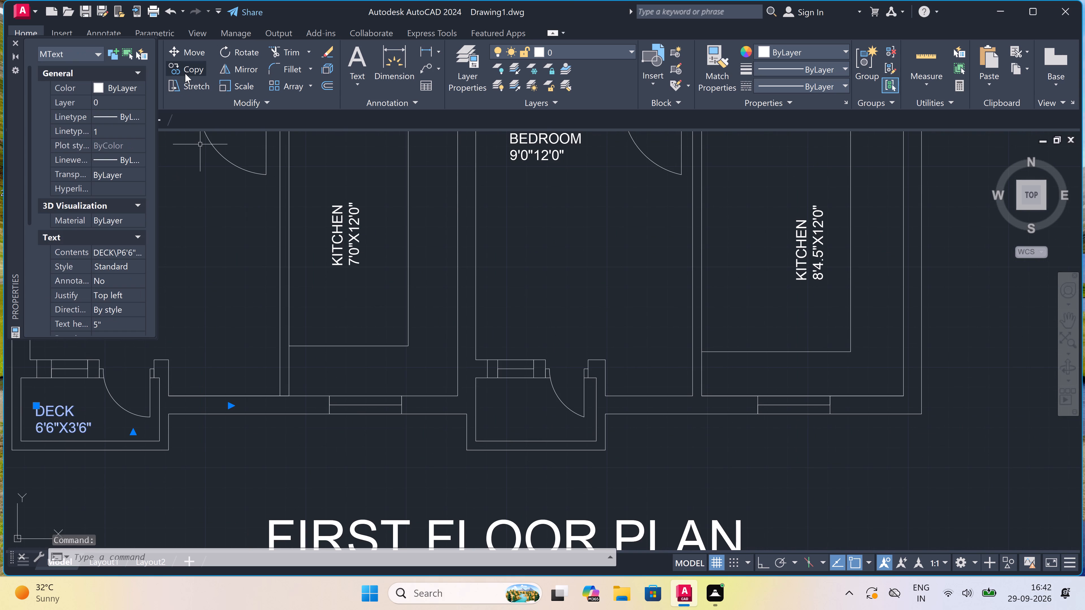
{"action": "left_click", "coordinate": [185, 69]}
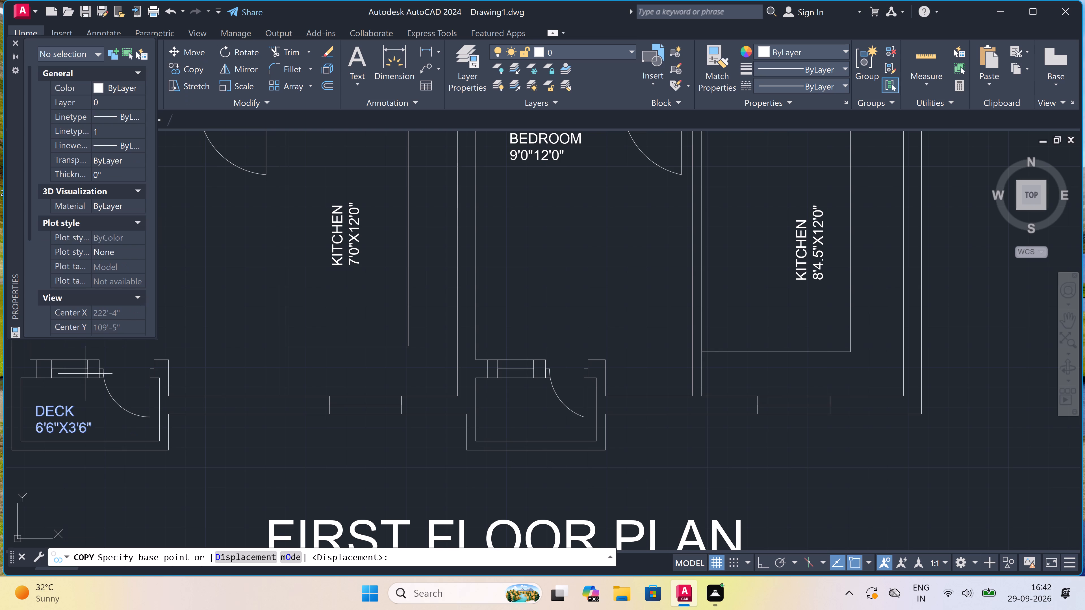
{"action": "left_click", "coordinate": [51, 416]}
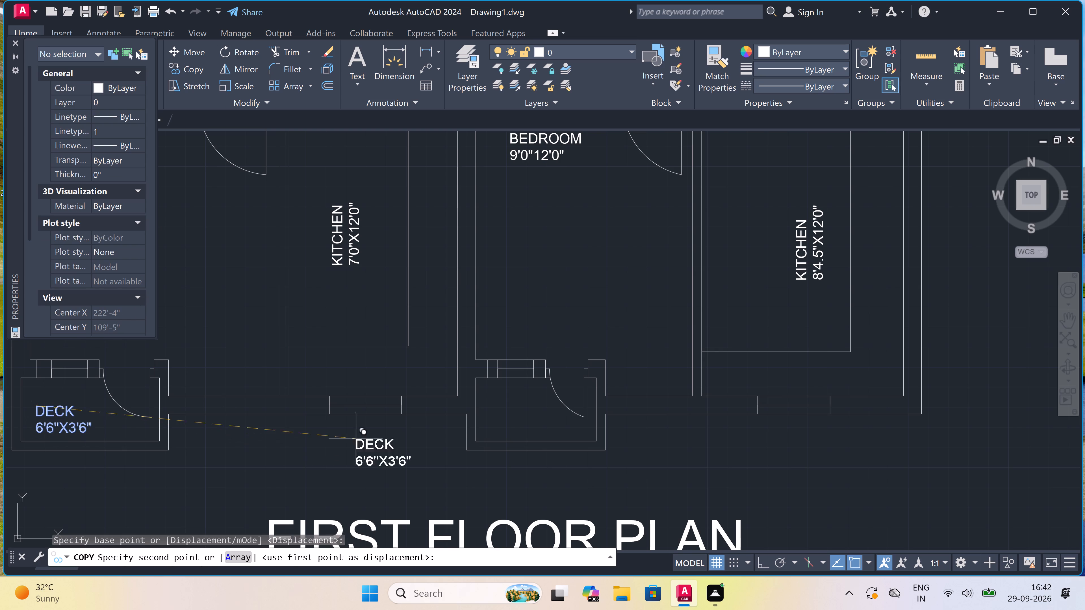
{"action": "scroll", "coordinate": [488, 404], "scroll_direction": "up", "scroll_amount": 2}
{"action": "left_click", "coordinate": [491, 401]}
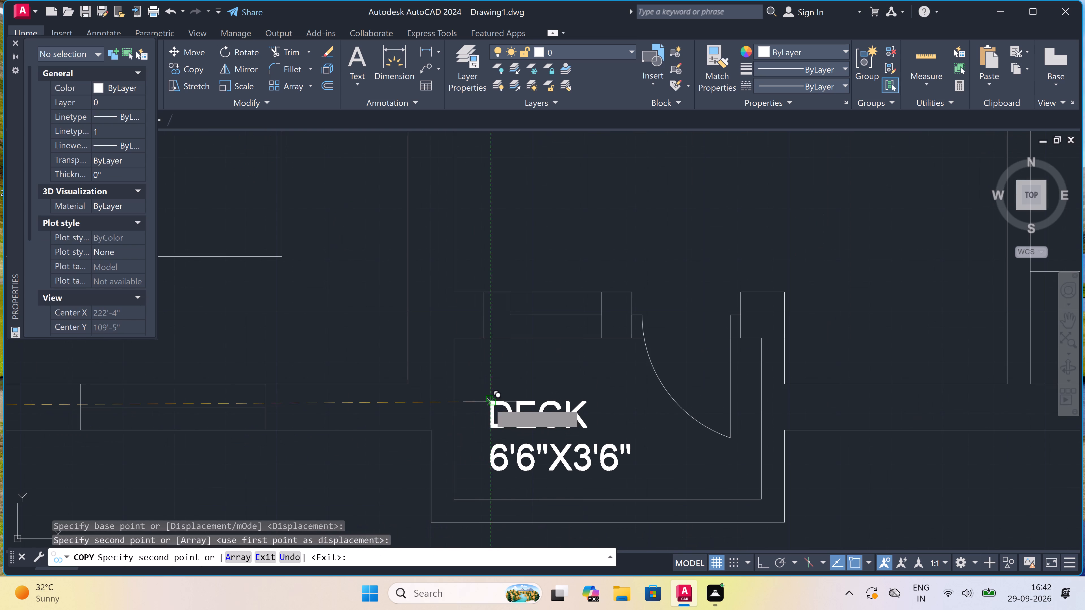
{"action": "key", "text": "Escape"}
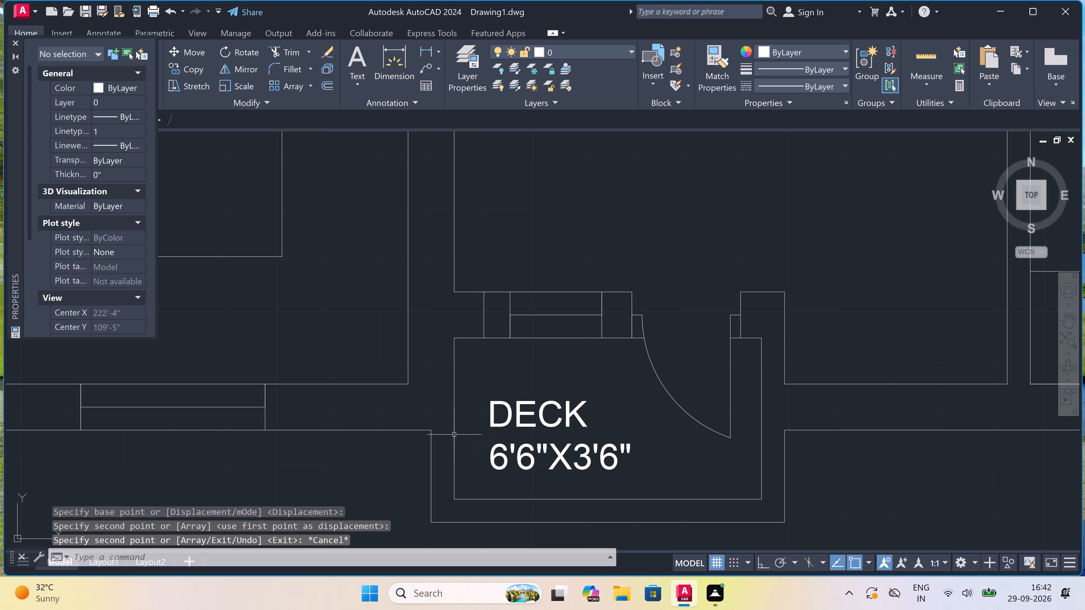
With Ortho on, draw a section line about 47'3" across the duplicate plan's northern rooms, ending in a short northward tick beyond the east wall.
{"action": "scroll", "coordinate": [424, 402], "scroll_direction": "down", "scroll_amount": 6}
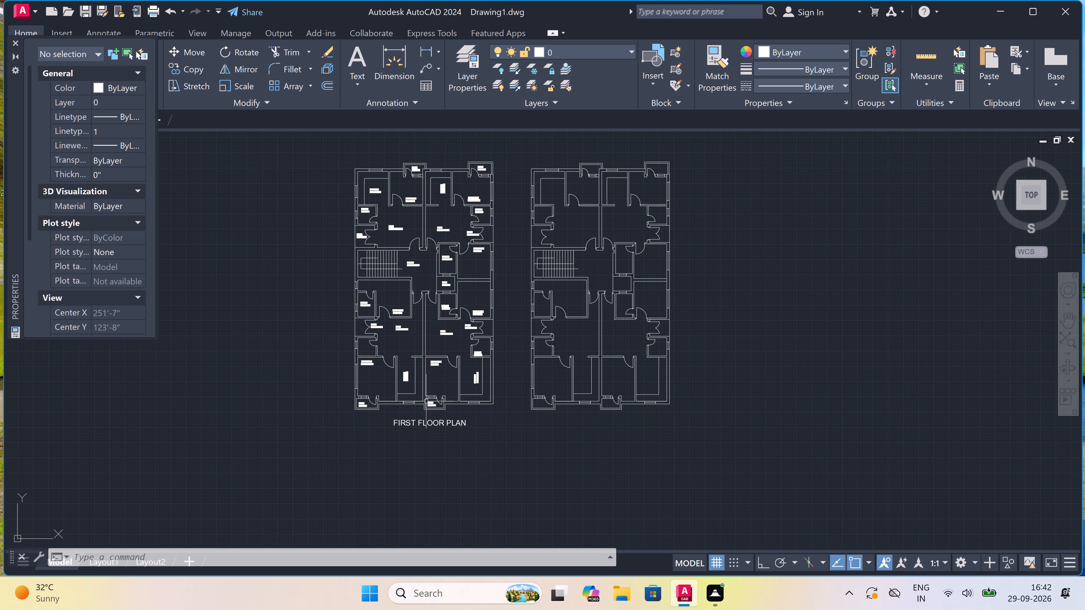
{"action": "scroll", "coordinate": [477, 385], "scroll_direction": "up", "scroll_amount": 2}
{"action": "scroll", "coordinate": [273, 408], "scroll_direction": "down", "scroll_amount": 4}
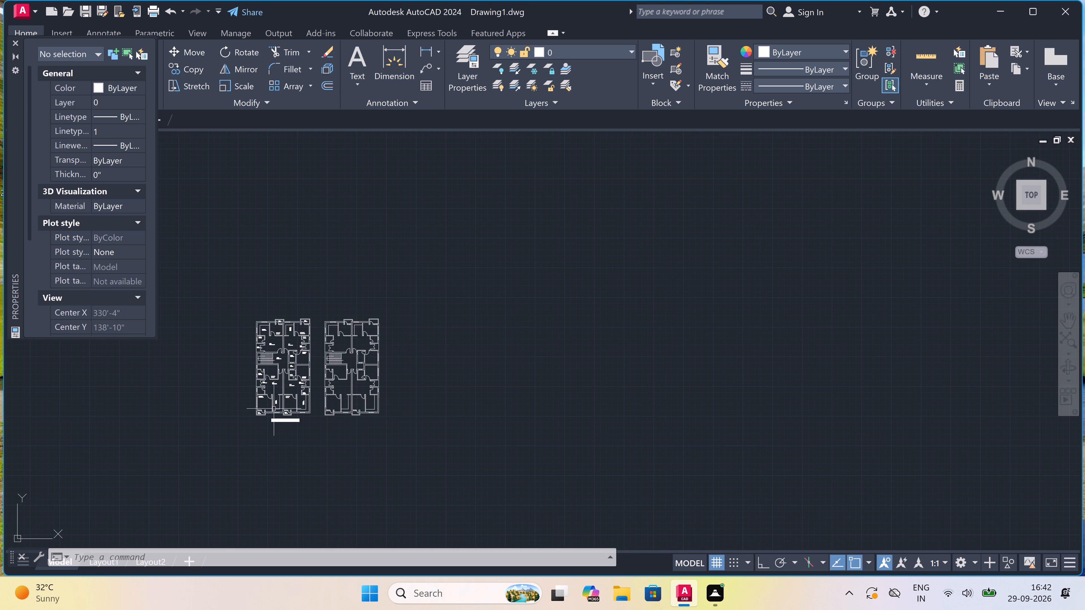
{"action": "scroll", "coordinate": [374, 344], "scroll_direction": "up", "scroll_amount": 2}
{"action": "scroll", "coordinate": [296, 319], "scroll_direction": "up", "scroll_amount": 2}
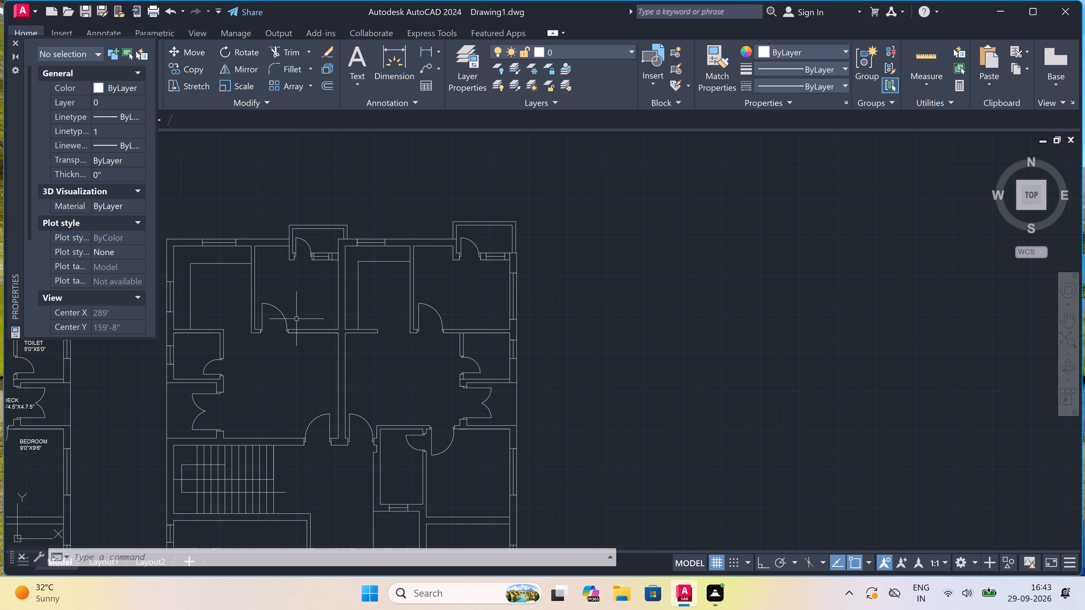
{"action": "type", "text": "L"}
{"action": "key", "text": "space"}
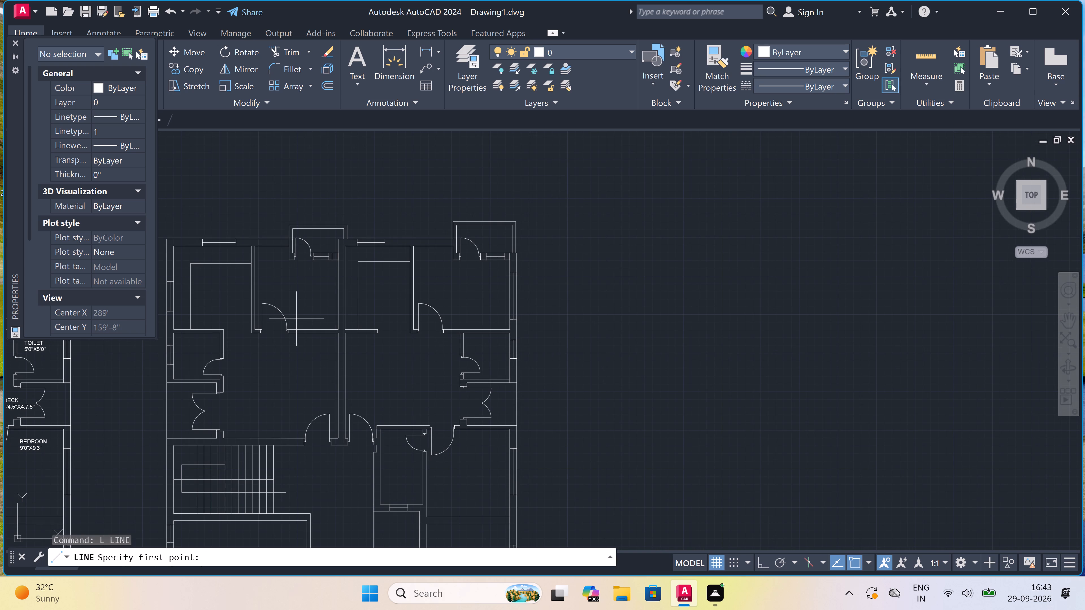
{"action": "scroll", "coordinate": [290, 324], "scroll_direction": "down", "scroll_amount": 1}
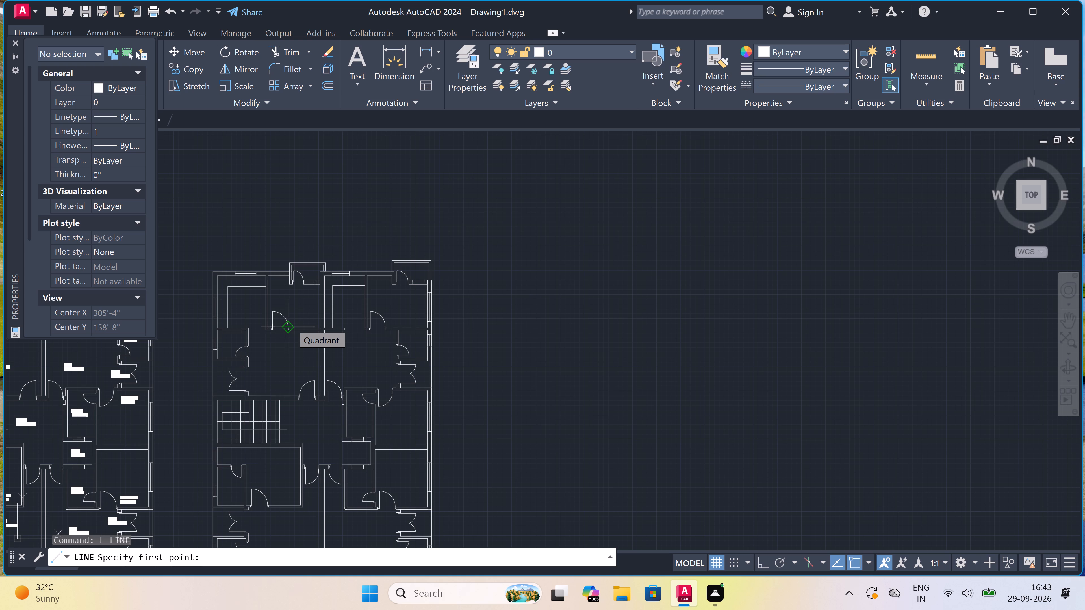
{"action": "scroll", "coordinate": [291, 324], "scroll_direction": "up", "scroll_amount": 1}
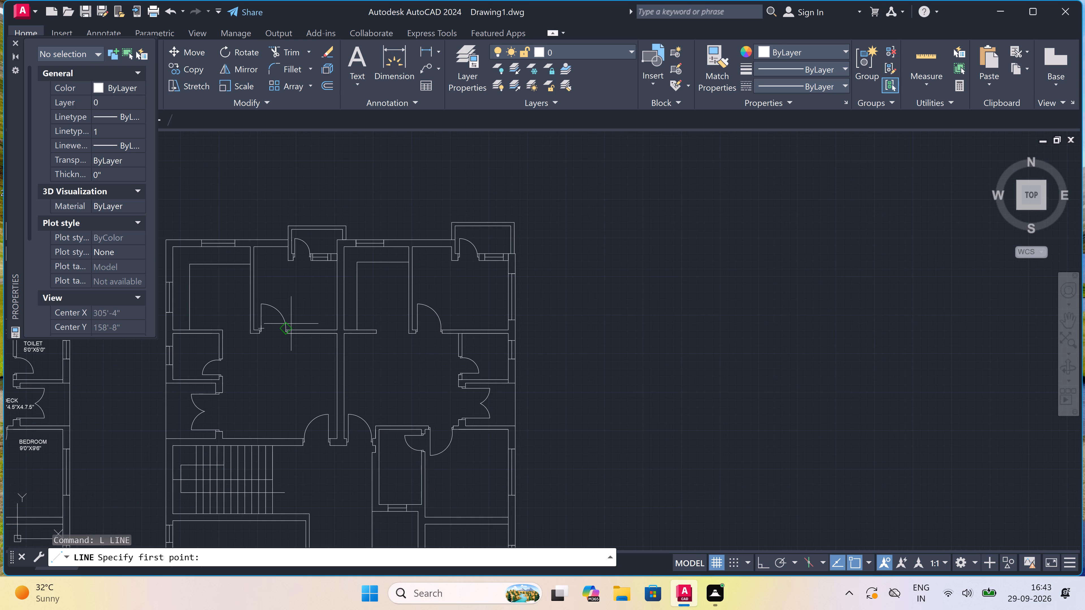
{"action": "scroll", "coordinate": [292, 324], "scroll_direction": "down", "scroll_amount": 1}
{"action": "scroll", "coordinate": [292, 324], "scroll_direction": "up", "scroll_amount": 1}
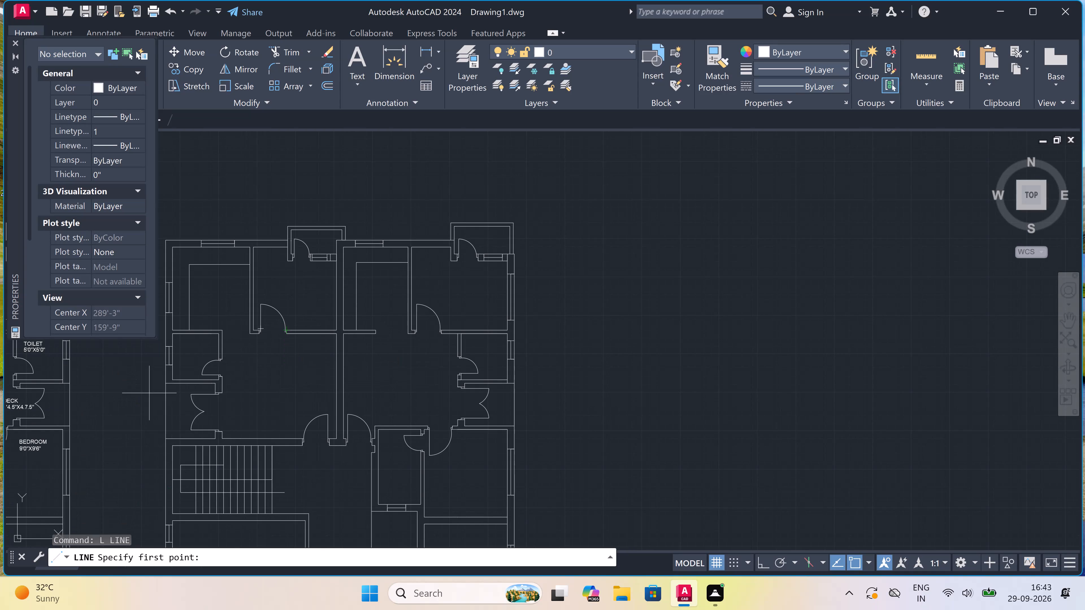
{"action": "scroll", "coordinate": [211, 381], "scroll_direction": "down", "scroll_amount": 2}
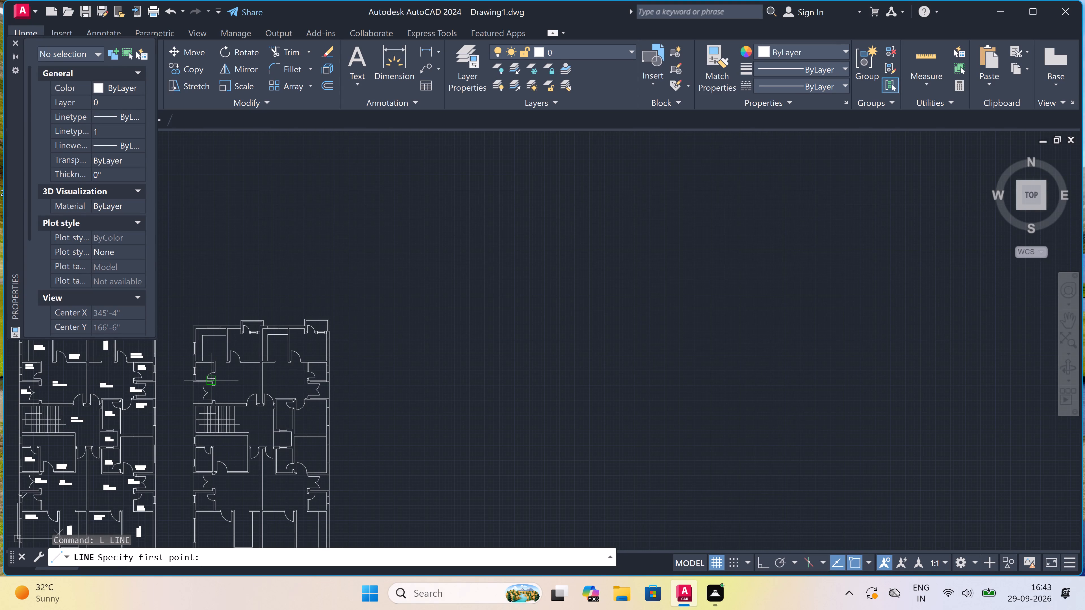
{"action": "scroll", "coordinate": [212, 382], "scroll_direction": "down", "scroll_amount": 1}
{"action": "scroll", "coordinate": [200, 527], "scroll_direction": "up", "scroll_amount": 2}
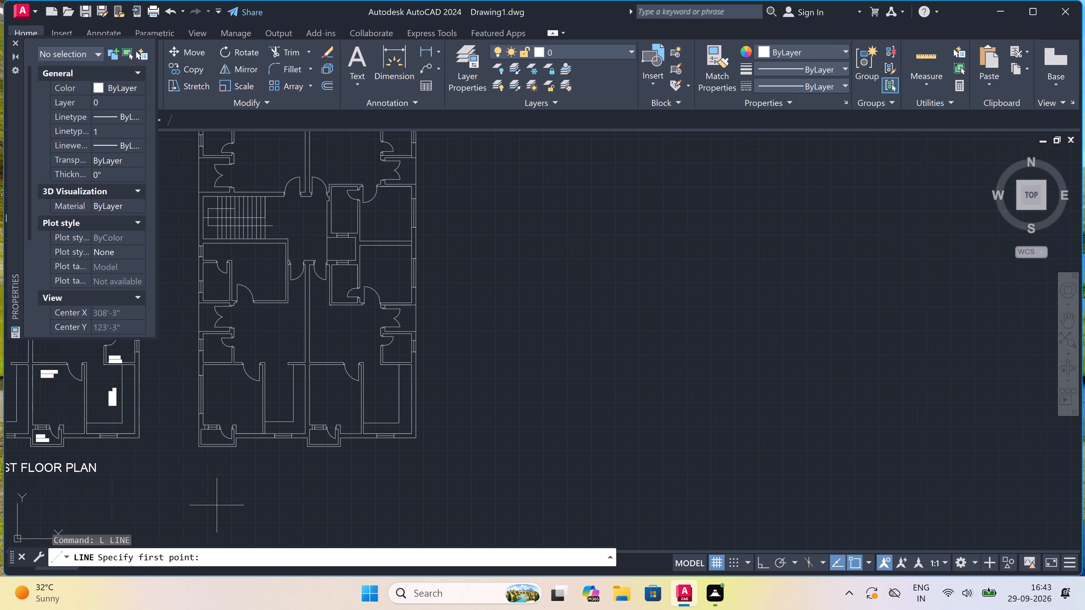
{"action": "scroll", "coordinate": [248, 450], "scroll_direction": "down", "scroll_amount": 2}
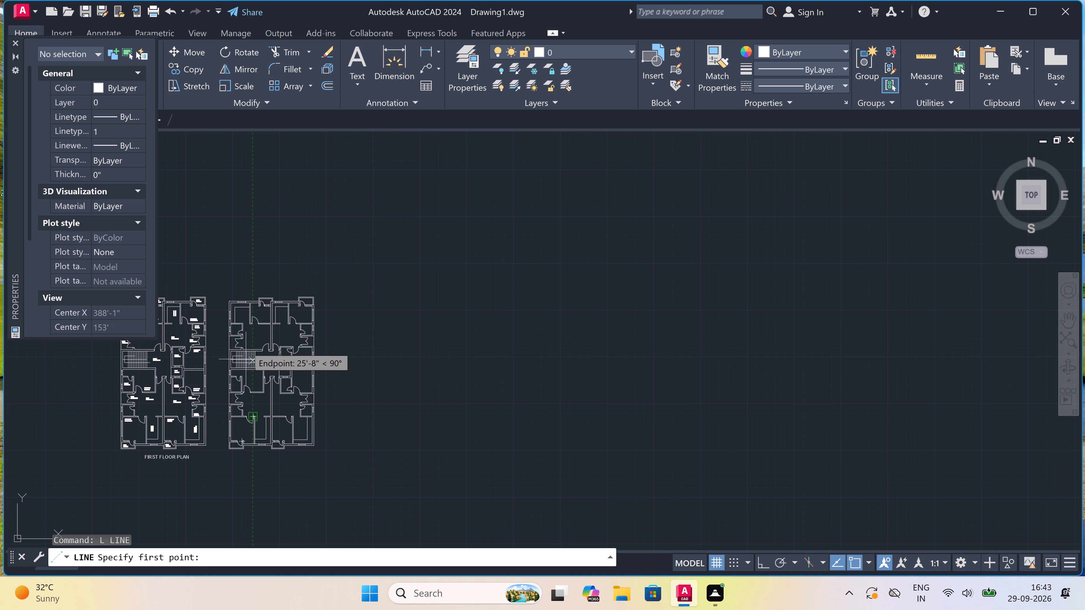
{"action": "scroll", "coordinate": [238, 325], "scroll_direction": "up", "scroll_amount": 2}
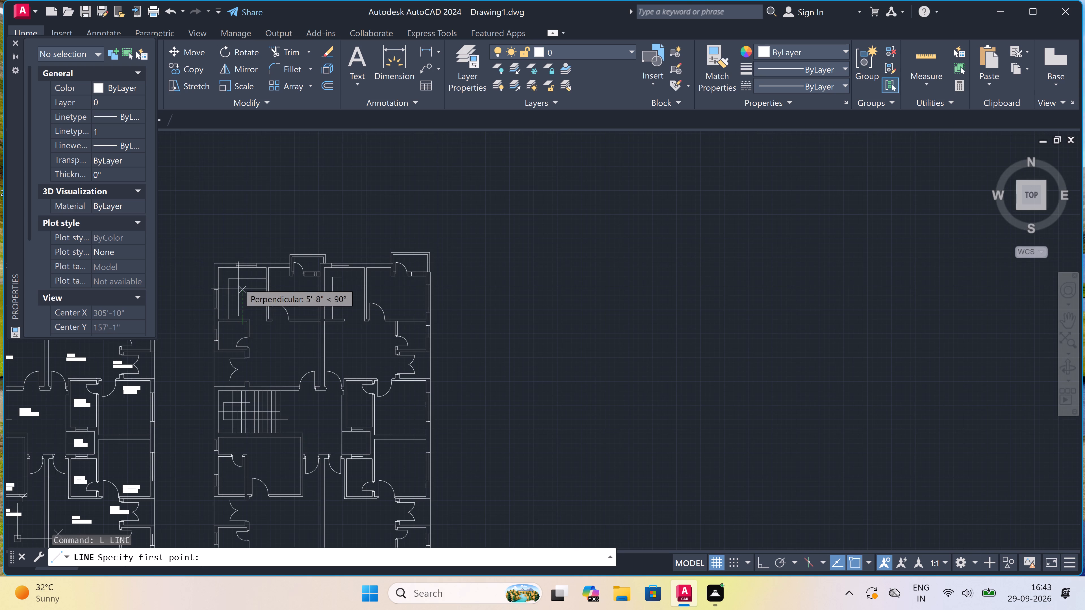
{"action": "scroll", "coordinate": [226, 264], "scroll_direction": "up", "scroll_amount": 1}
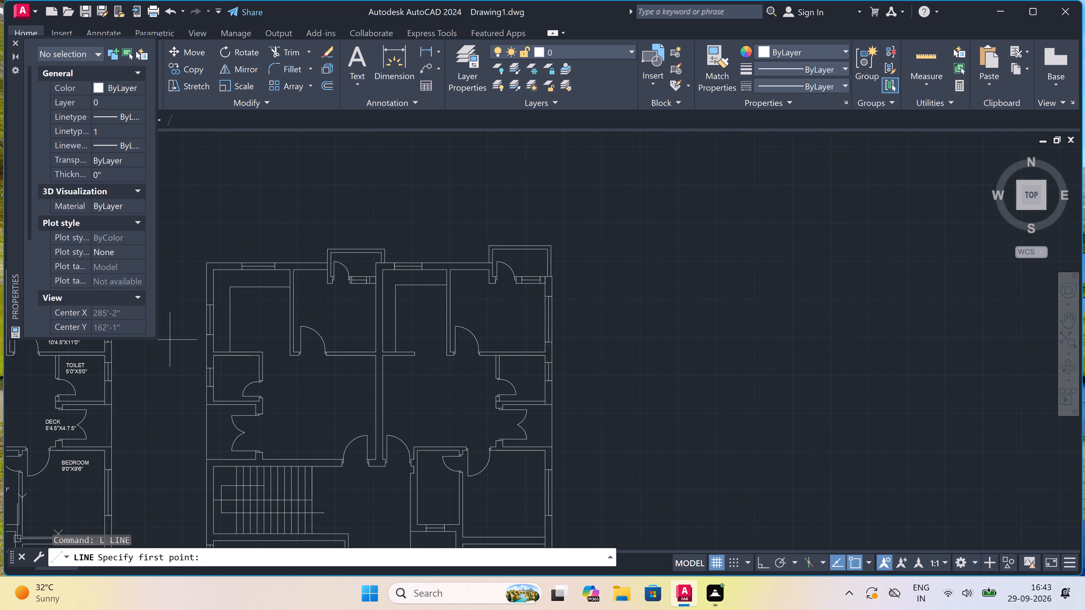
{"action": "left_click", "coordinate": [169, 339]}
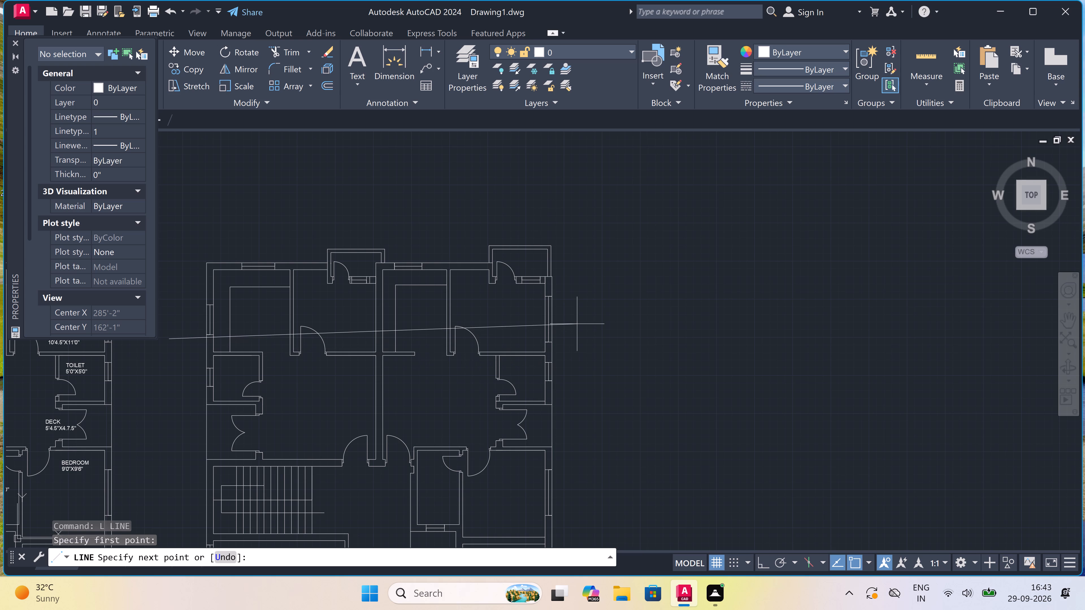
{"action": "key", "text": "F8"}
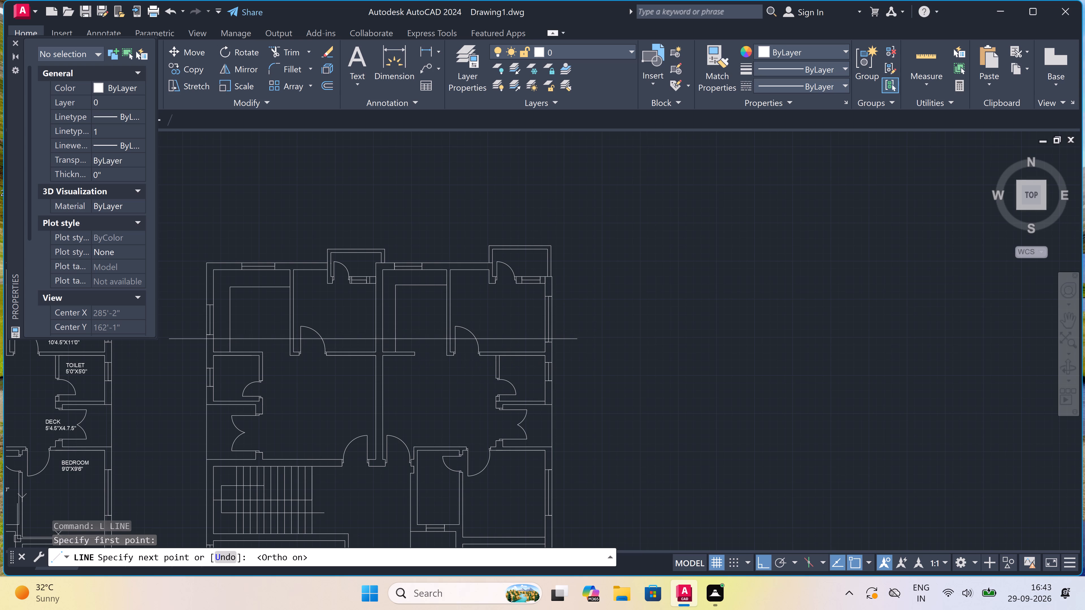
{"action": "left_click", "coordinate": [602, 335]}
{"action": "left_click", "coordinate": [603, 310]}
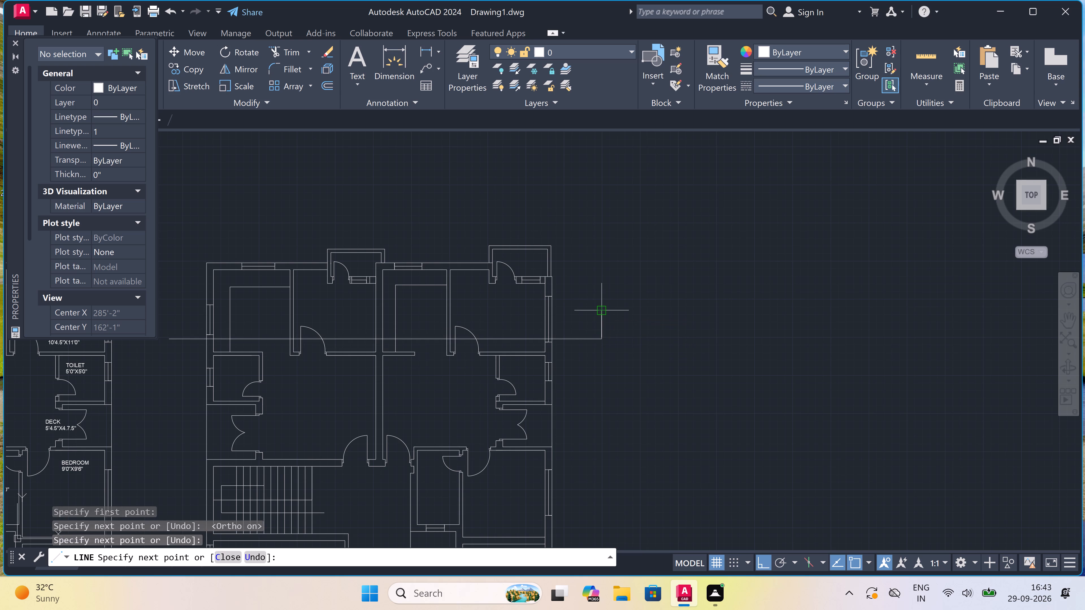
{"action": "key", "text": "Escape"}
Add the multiline text A just above the tick at the section line's east end.
{"action": "type", "text": "MT"}
{"action": "key", "text": "space"}
{"action": "scroll", "coordinate": [599, 308], "scroll_direction": "up", "scroll_amount": 1}
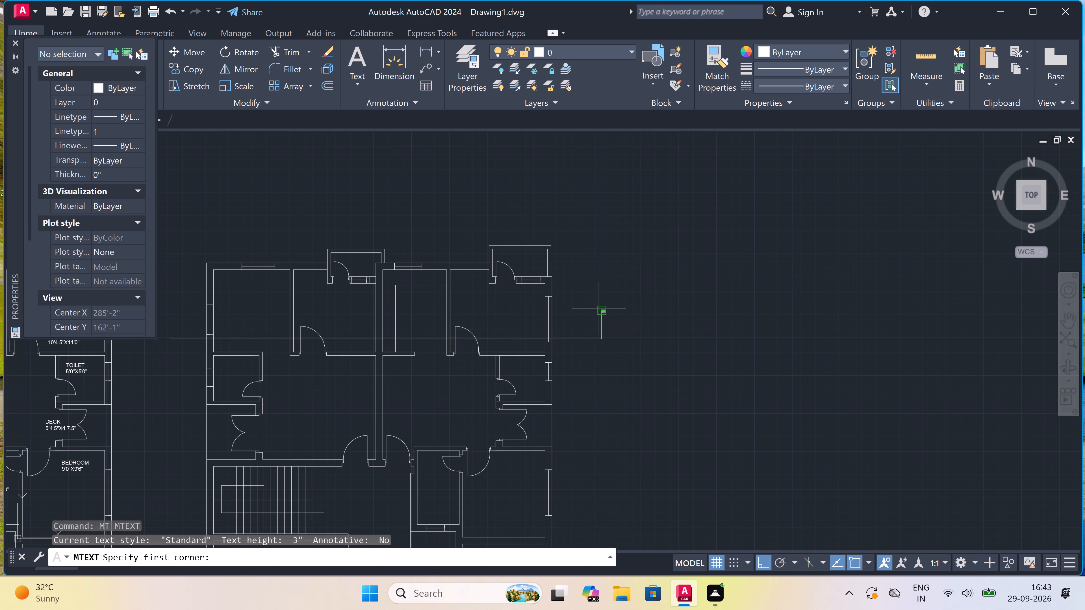
{"action": "scroll", "coordinate": [599, 308], "scroll_direction": "up", "scroll_amount": 2}
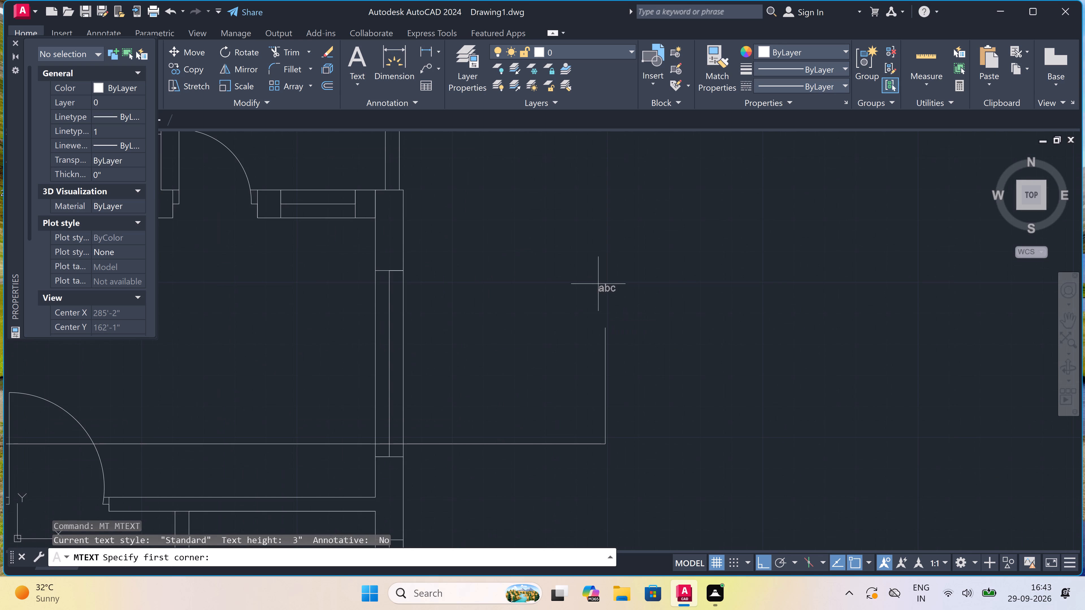
{"action": "left_click", "coordinate": [591, 275]}
{"action": "left_click", "coordinate": [631, 310]}
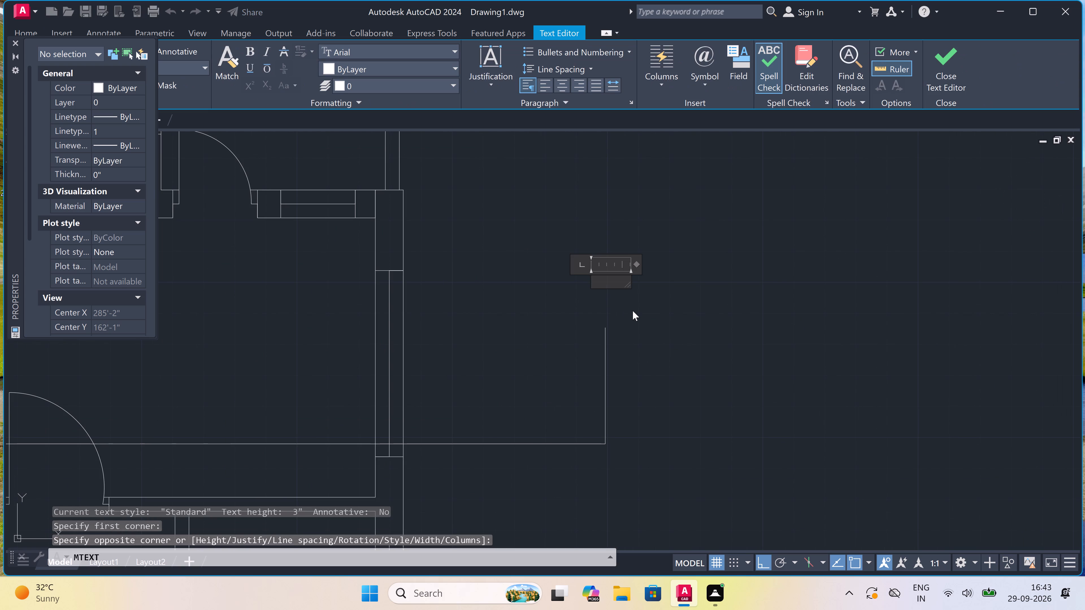
{"action": "key", "text": "a"}
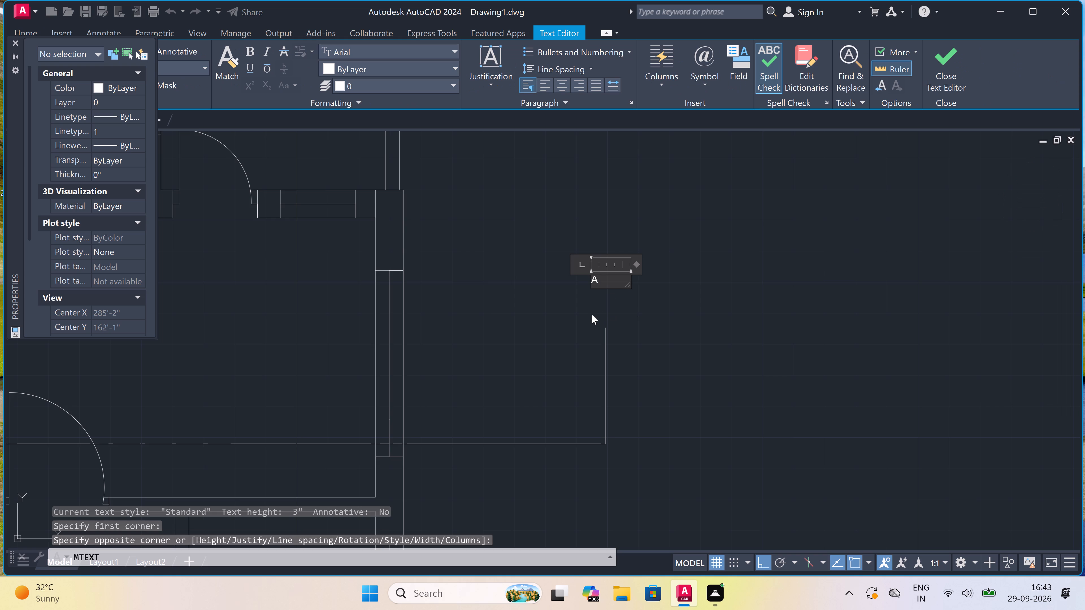
{"action": "left_click", "coordinate": [589, 314]}
Set the text height of the section label A to 1'.
{"action": "left_click_drag", "start_coordinate": [619, 255], "coordinate": [613, 259]}
{"action": "left_click", "coordinate": [548, 305]}
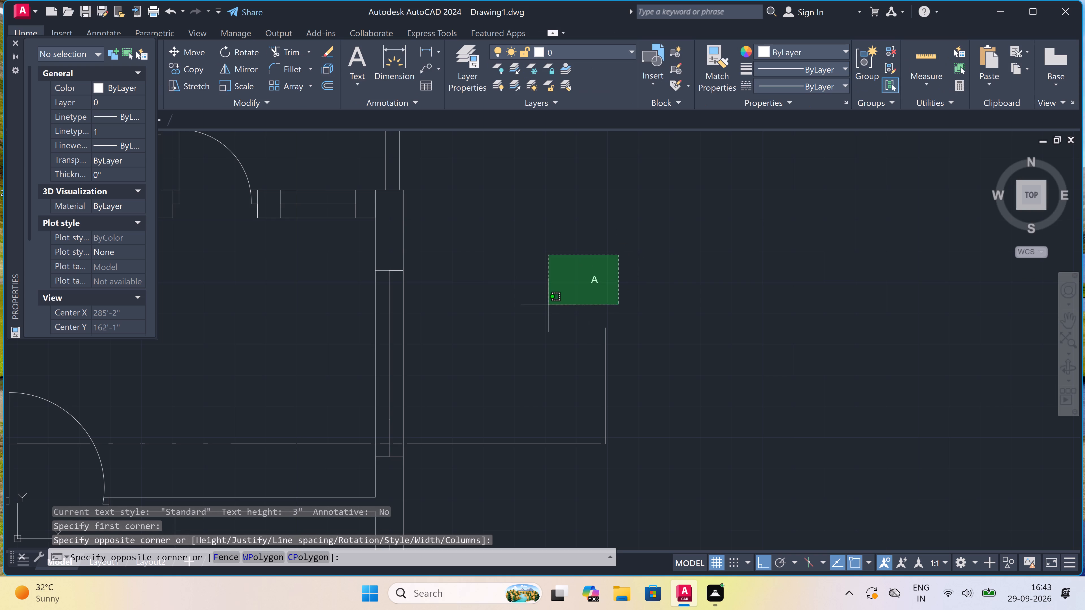
{"action": "left_click", "coordinate": [115, 322]}
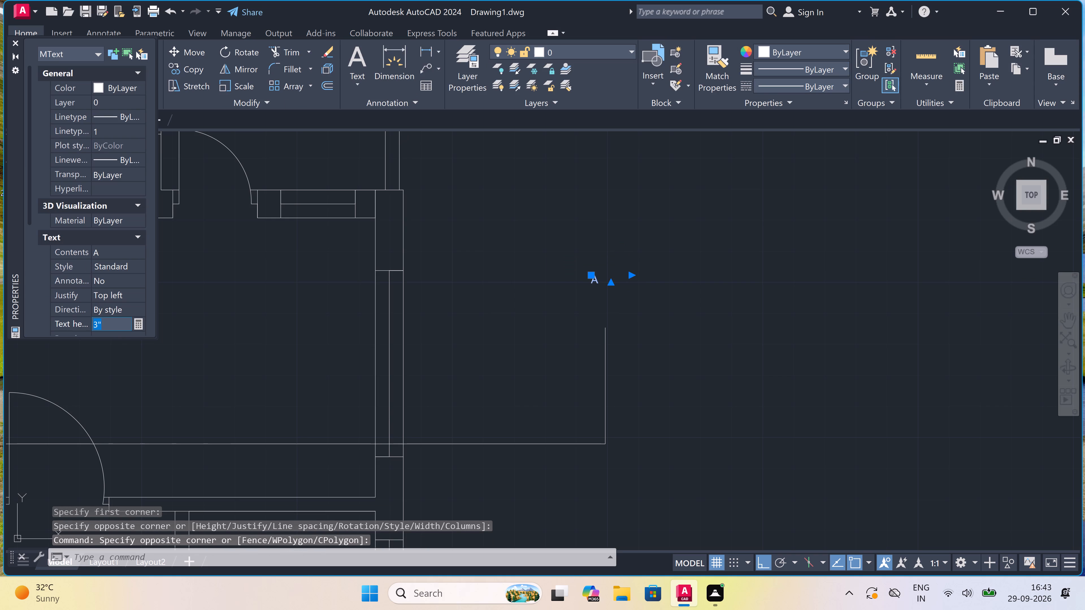
{"action": "key", "text": "BackSpace"}
{"action": "key", "text": "1"}
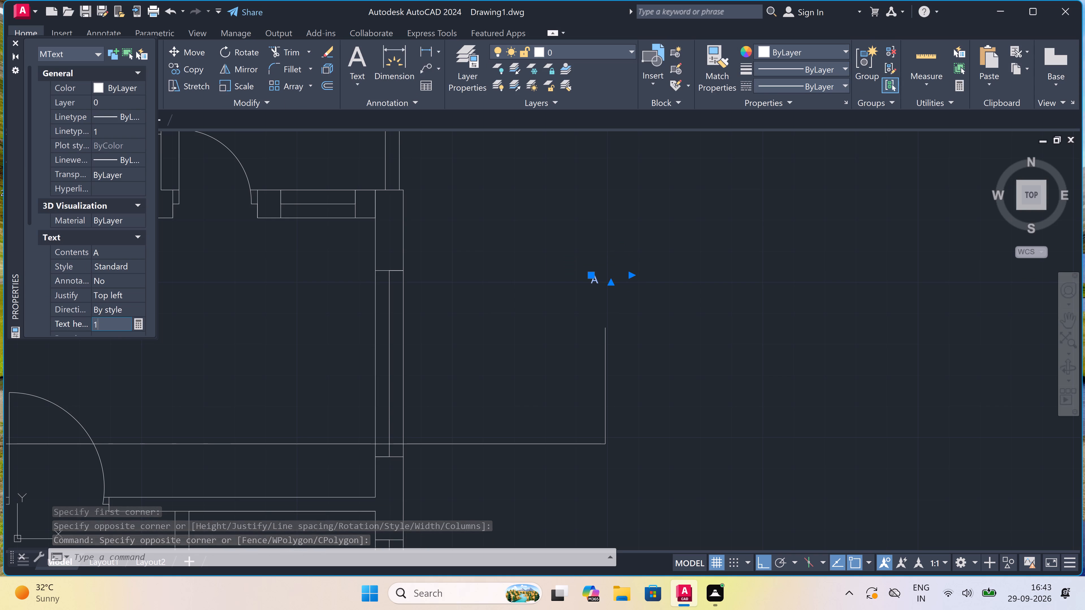
{"action": "key", "text": "apostrophe"}
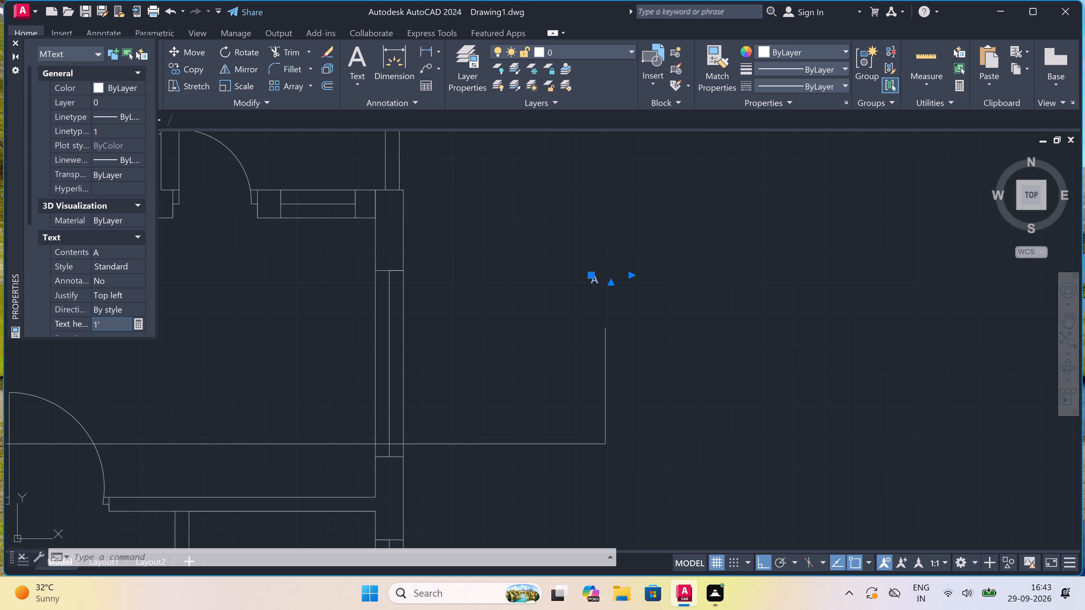
{"action": "left_click", "coordinate": [243, 324]}
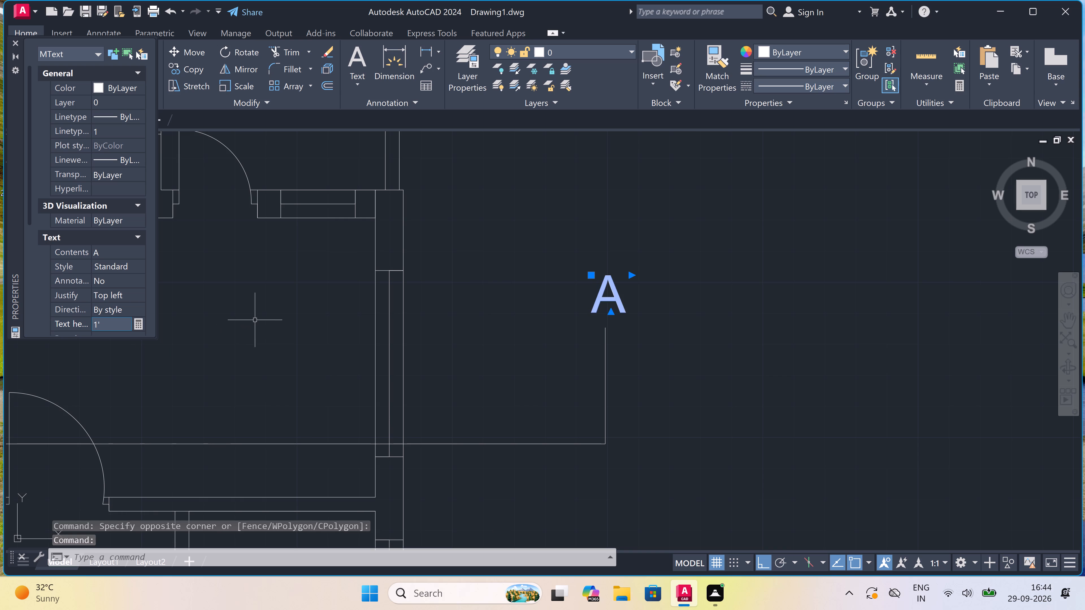
{"action": "key", "text": "Escape"}
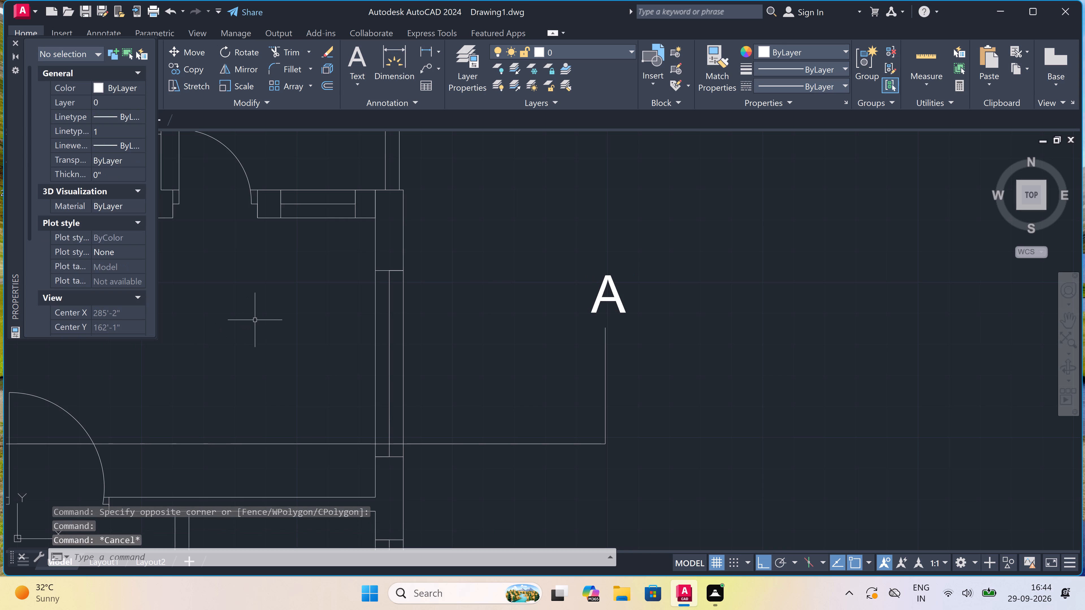
Close the Properties palette and maximize the application window.
{"action": "scroll", "coordinate": [326, 298], "scroll_direction": "down", "scroll_amount": 7}
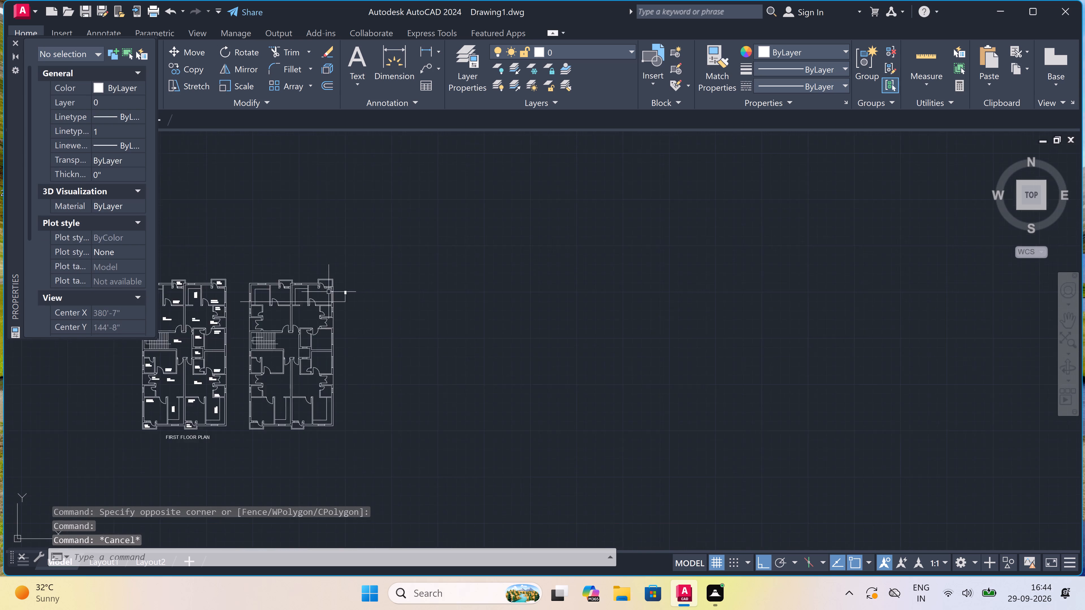
{"action": "scroll", "coordinate": [286, 301], "scroll_direction": "up", "scroll_amount": 3}
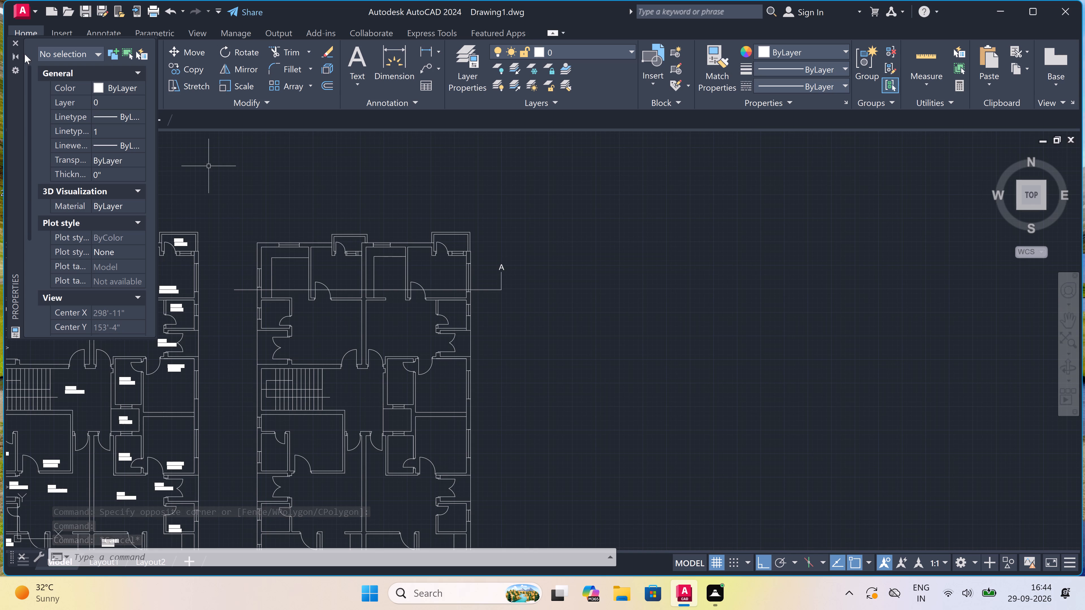
{"action": "left_click", "coordinate": [16, 39]}
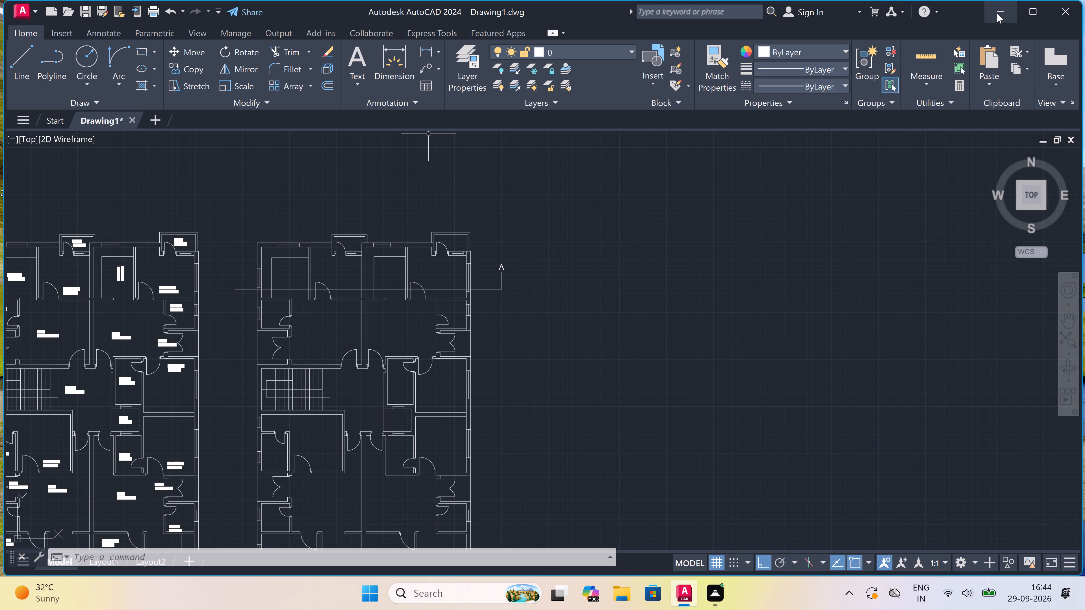
{"action": "left_click", "coordinate": [1028, 14]}
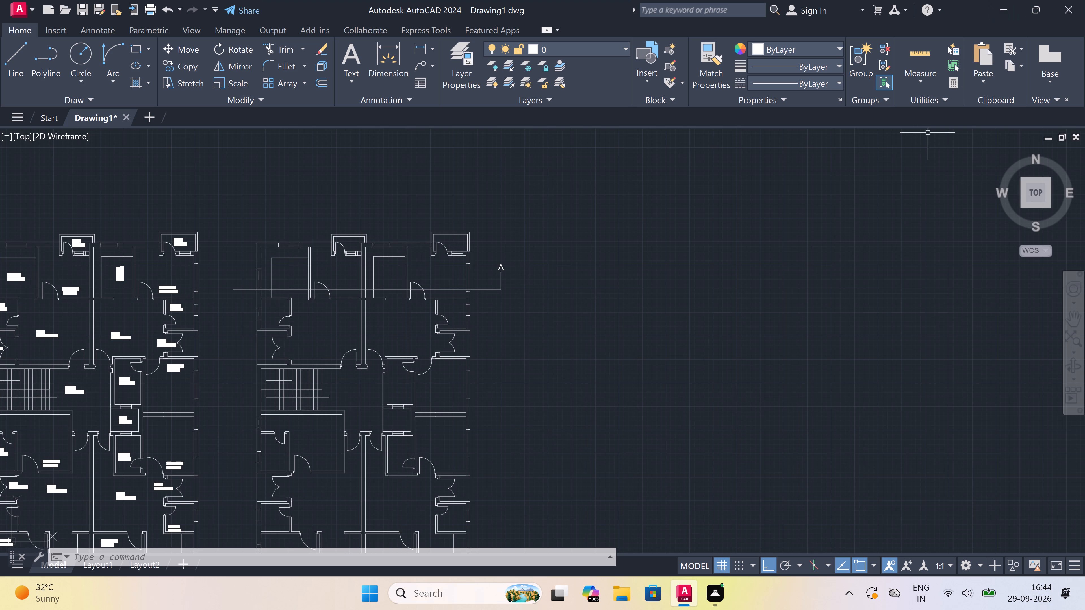
Examine the labelled first floor plan, including its southern rooms, alongside the duplicate with the section line.
{"action": "scroll", "coordinate": [399, 239], "scroll_direction": "down", "scroll_amount": 4}
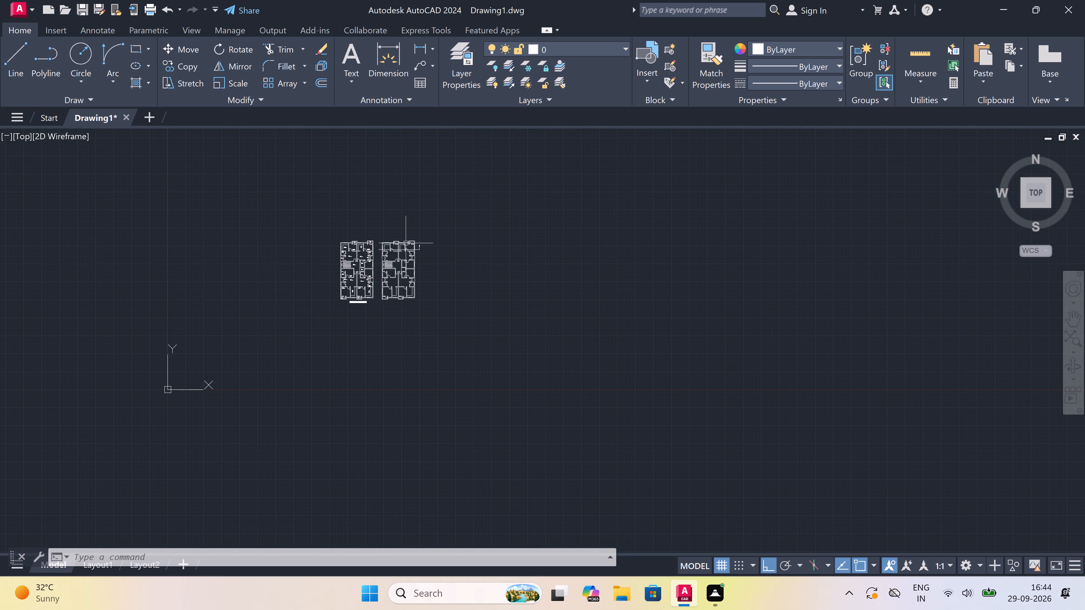
{"action": "scroll", "coordinate": [366, 245], "scroll_direction": "up", "scroll_amount": 3}
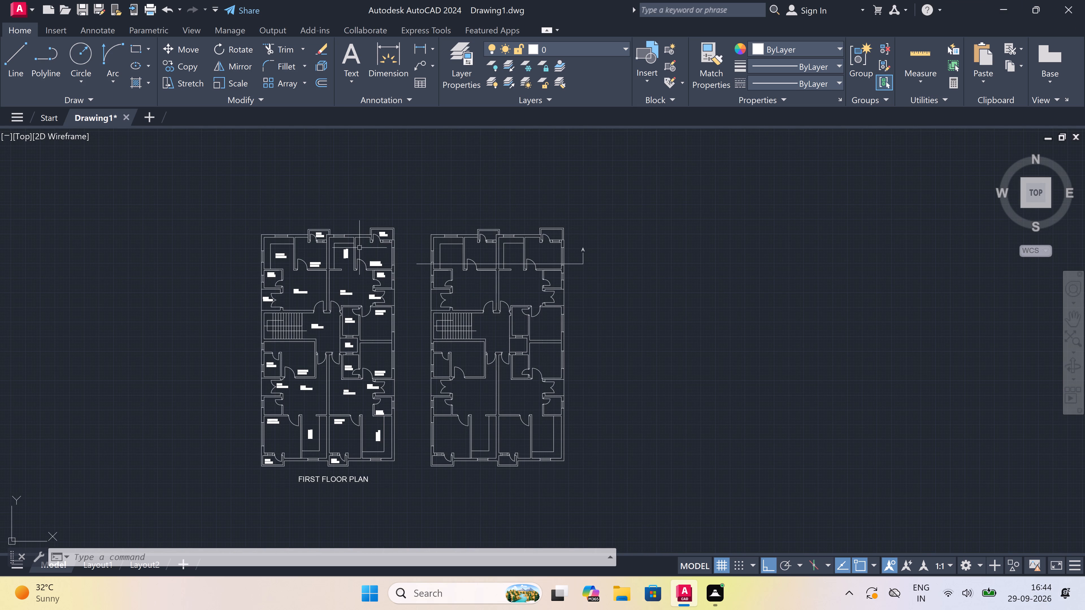
{"action": "scroll", "coordinate": [287, 442], "scroll_direction": "up", "scroll_amount": 2}
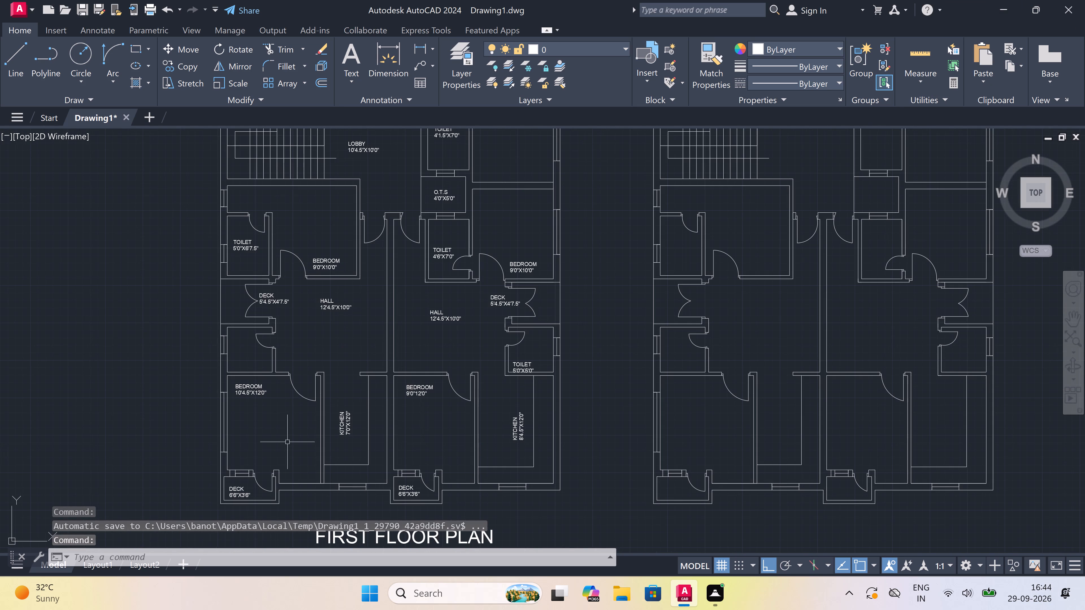
{"action": "scroll", "coordinate": [292, 425], "scroll_direction": "down", "scroll_amount": 2}
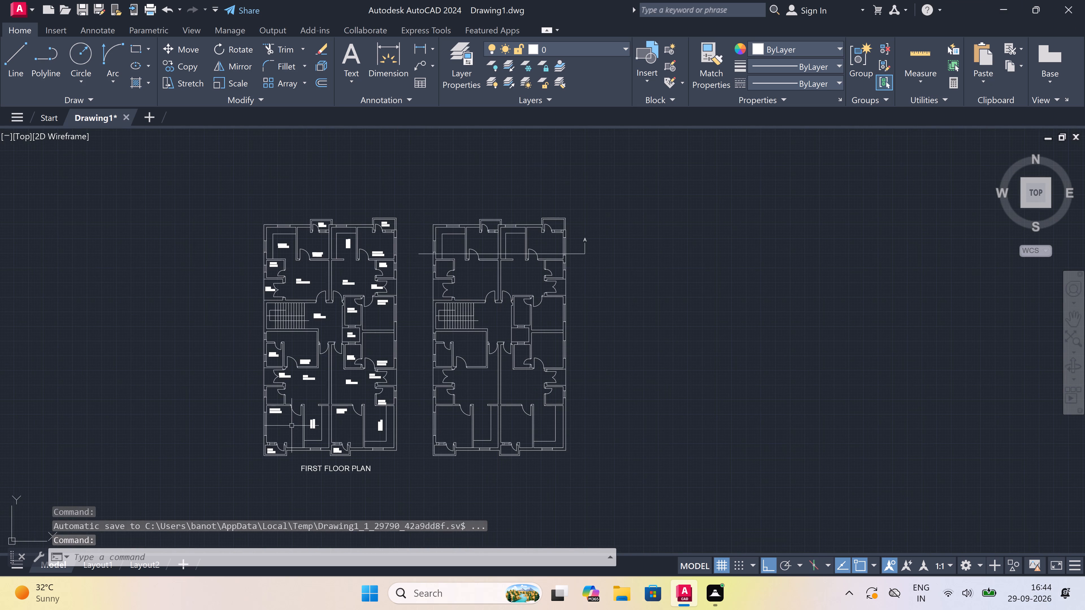
{"action": "scroll", "coordinate": [326, 409], "scroll_direction": "down", "scroll_amount": 2}
{"action": "scroll", "coordinate": [334, 359], "scroll_direction": "down", "scroll_amount": 2}
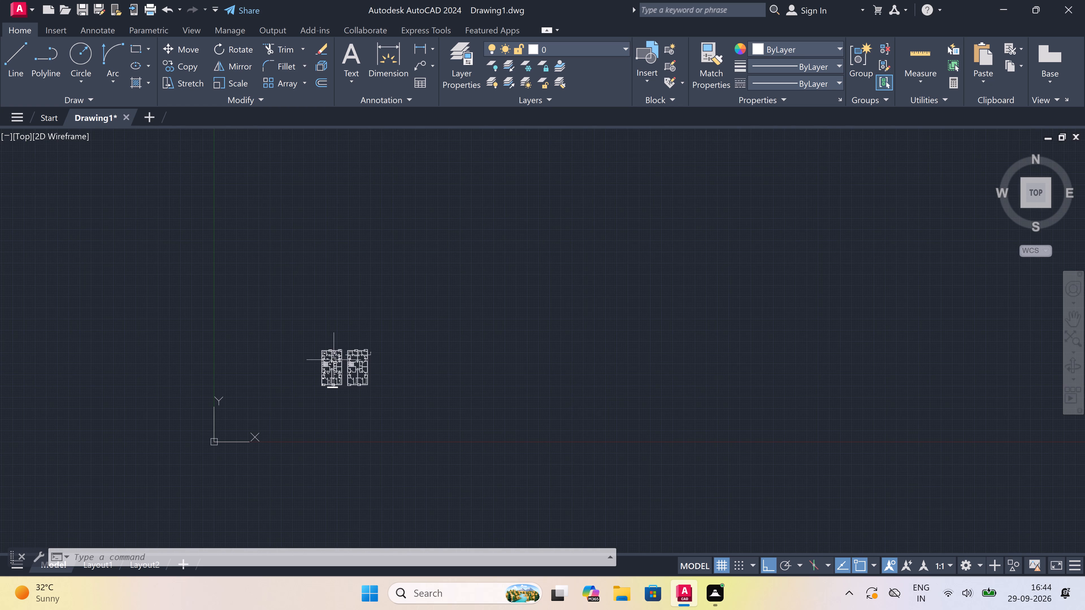
{"action": "scroll", "coordinate": [323, 399], "scroll_direction": "up", "scroll_amount": 4}
{"action": "scroll", "coordinate": [346, 325], "scroll_direction": "down", "scroll_amount": 1}
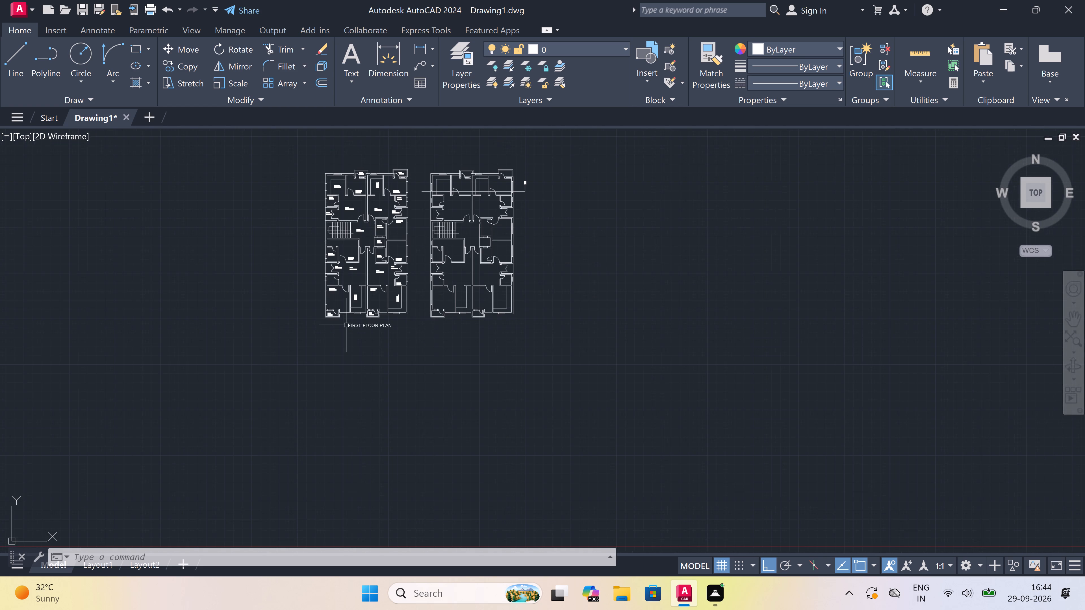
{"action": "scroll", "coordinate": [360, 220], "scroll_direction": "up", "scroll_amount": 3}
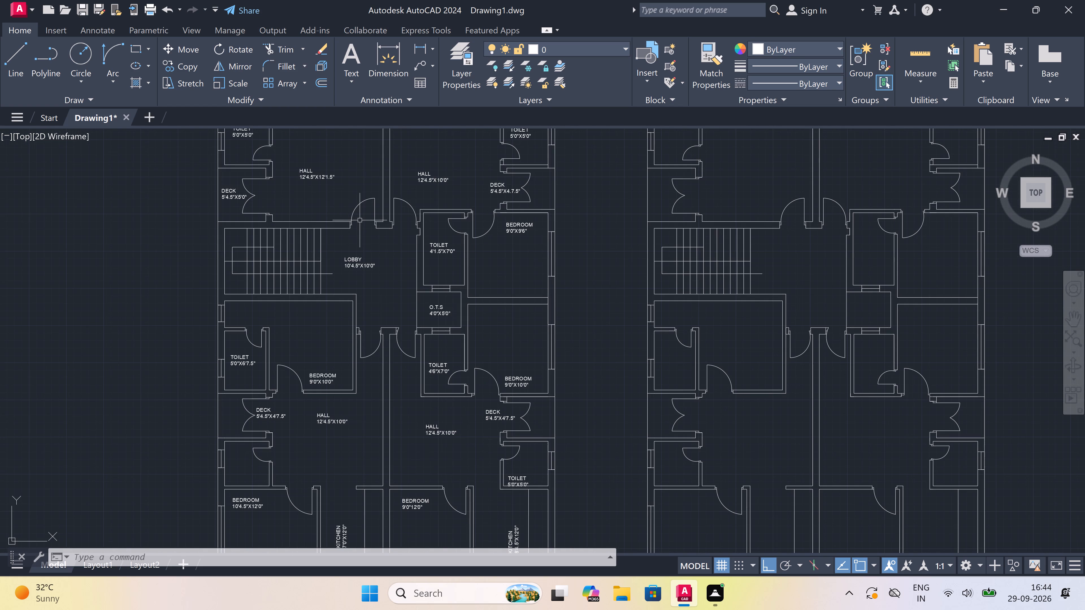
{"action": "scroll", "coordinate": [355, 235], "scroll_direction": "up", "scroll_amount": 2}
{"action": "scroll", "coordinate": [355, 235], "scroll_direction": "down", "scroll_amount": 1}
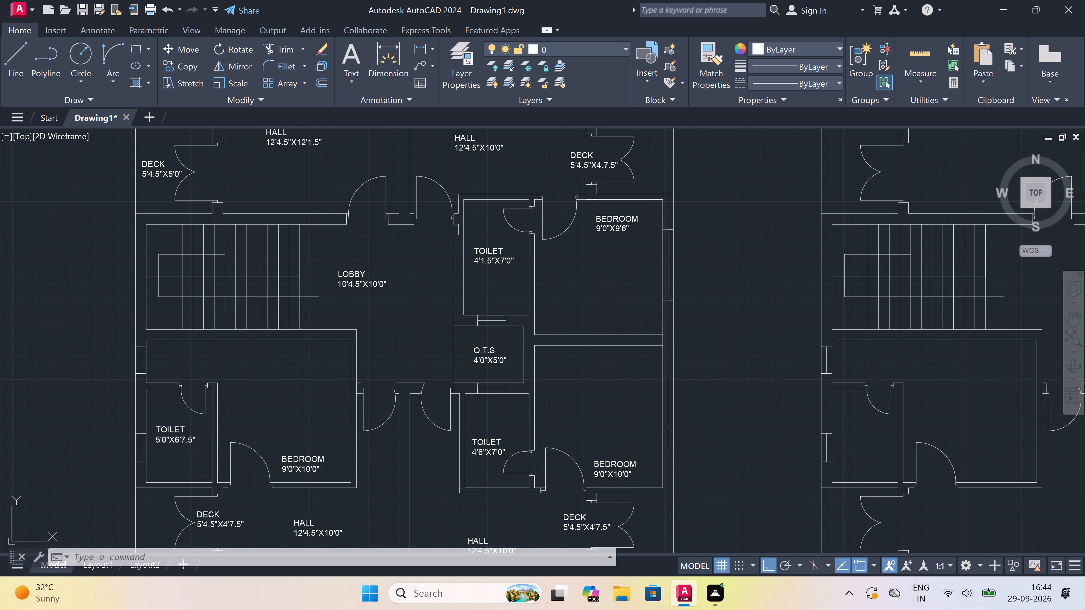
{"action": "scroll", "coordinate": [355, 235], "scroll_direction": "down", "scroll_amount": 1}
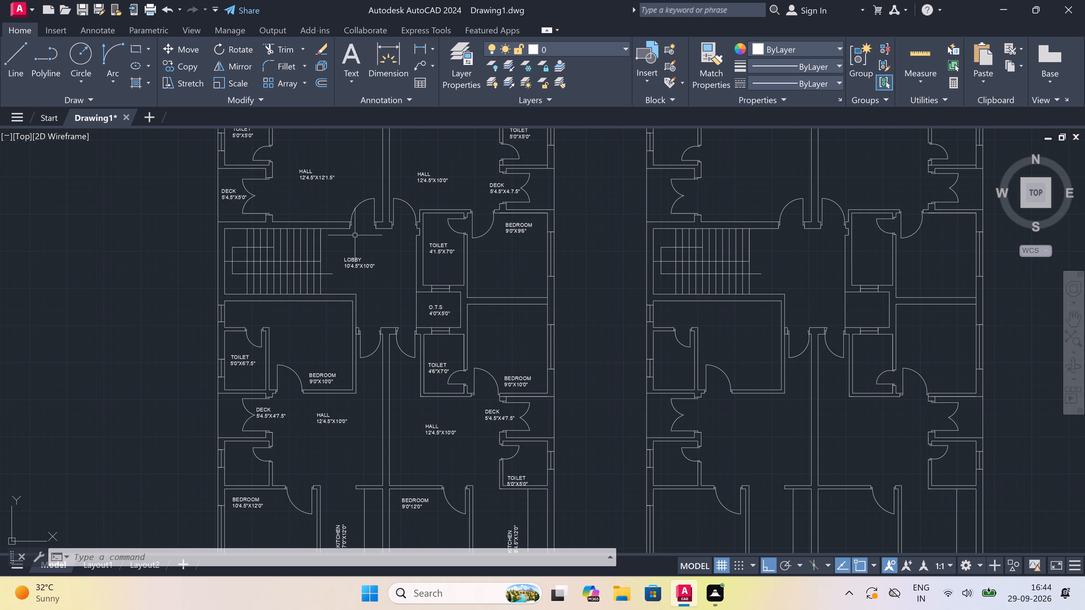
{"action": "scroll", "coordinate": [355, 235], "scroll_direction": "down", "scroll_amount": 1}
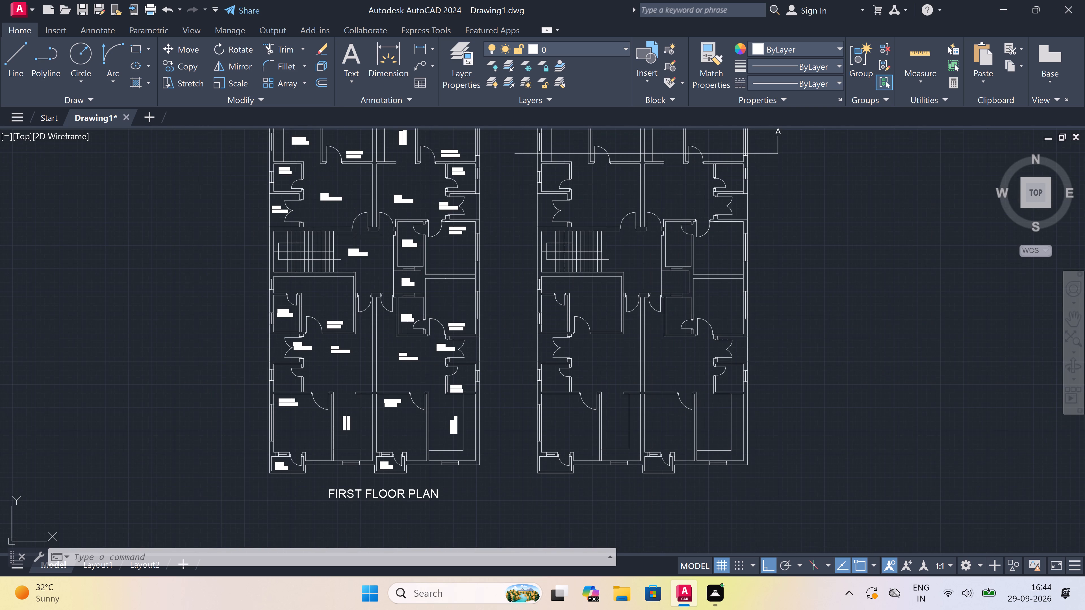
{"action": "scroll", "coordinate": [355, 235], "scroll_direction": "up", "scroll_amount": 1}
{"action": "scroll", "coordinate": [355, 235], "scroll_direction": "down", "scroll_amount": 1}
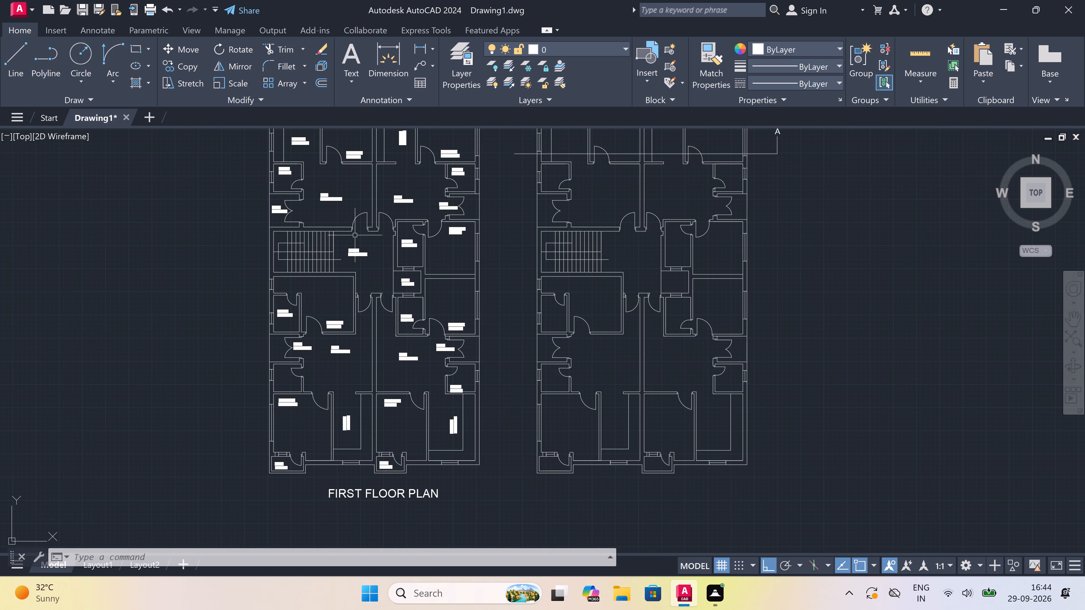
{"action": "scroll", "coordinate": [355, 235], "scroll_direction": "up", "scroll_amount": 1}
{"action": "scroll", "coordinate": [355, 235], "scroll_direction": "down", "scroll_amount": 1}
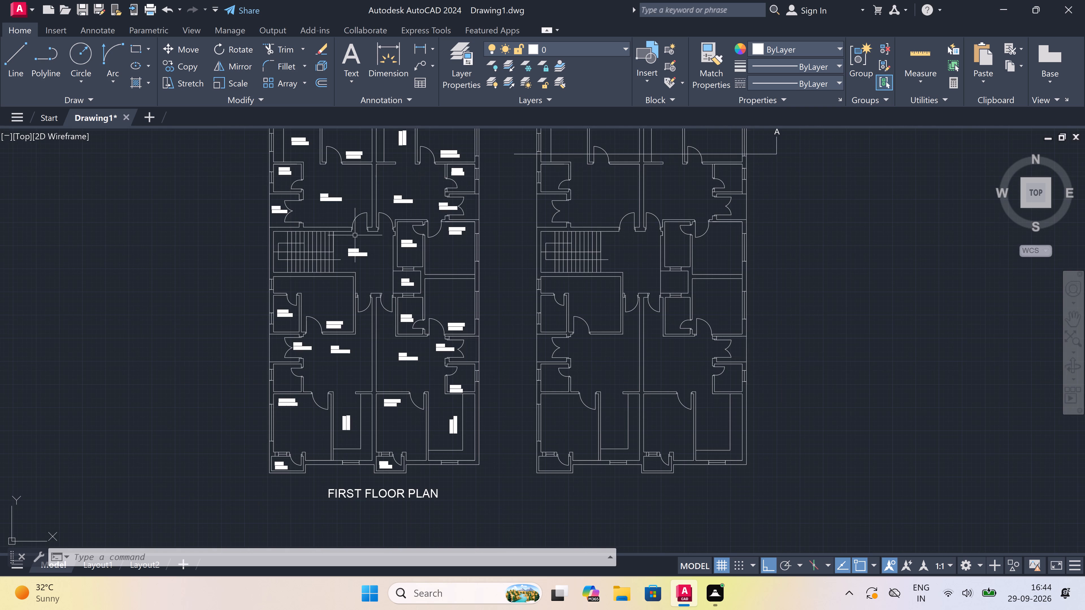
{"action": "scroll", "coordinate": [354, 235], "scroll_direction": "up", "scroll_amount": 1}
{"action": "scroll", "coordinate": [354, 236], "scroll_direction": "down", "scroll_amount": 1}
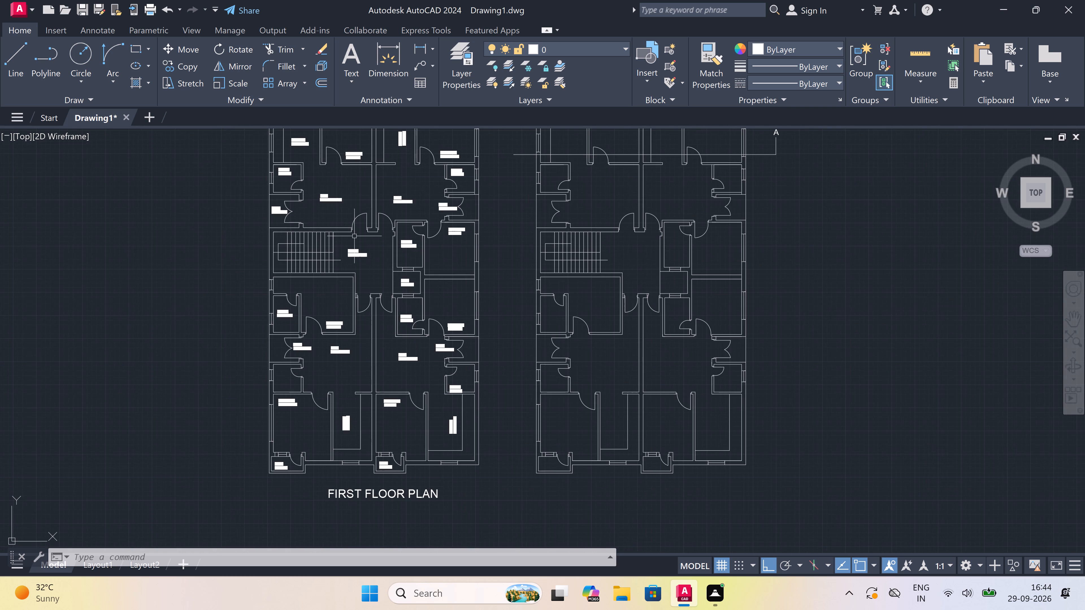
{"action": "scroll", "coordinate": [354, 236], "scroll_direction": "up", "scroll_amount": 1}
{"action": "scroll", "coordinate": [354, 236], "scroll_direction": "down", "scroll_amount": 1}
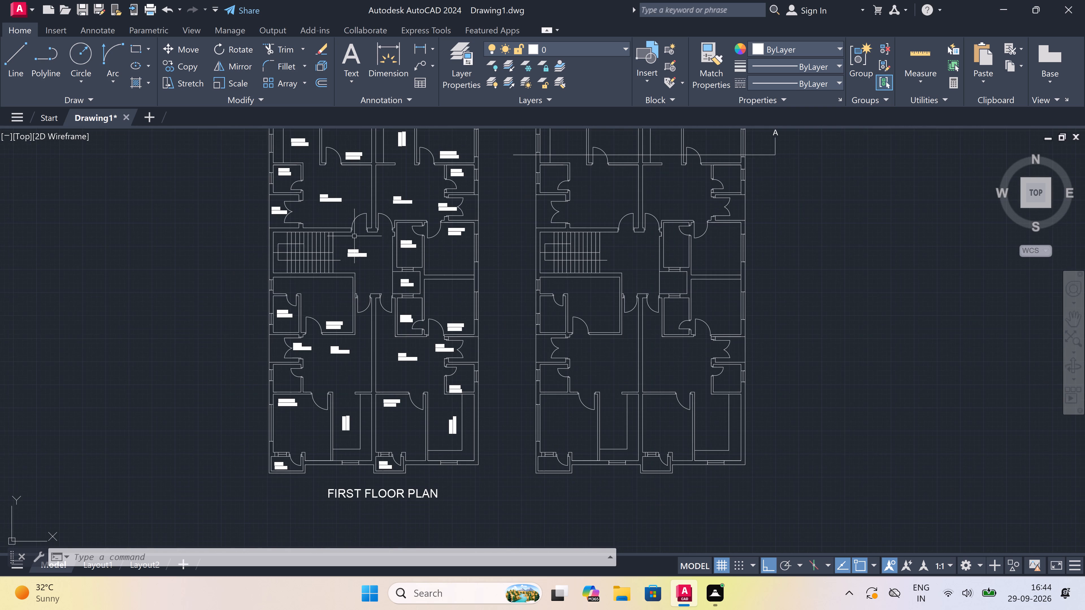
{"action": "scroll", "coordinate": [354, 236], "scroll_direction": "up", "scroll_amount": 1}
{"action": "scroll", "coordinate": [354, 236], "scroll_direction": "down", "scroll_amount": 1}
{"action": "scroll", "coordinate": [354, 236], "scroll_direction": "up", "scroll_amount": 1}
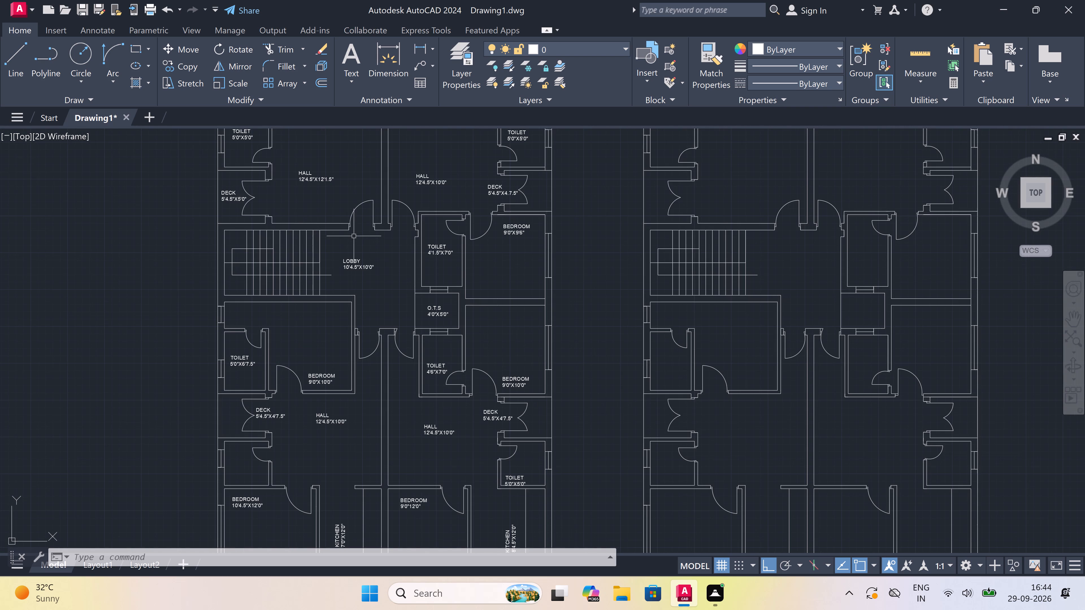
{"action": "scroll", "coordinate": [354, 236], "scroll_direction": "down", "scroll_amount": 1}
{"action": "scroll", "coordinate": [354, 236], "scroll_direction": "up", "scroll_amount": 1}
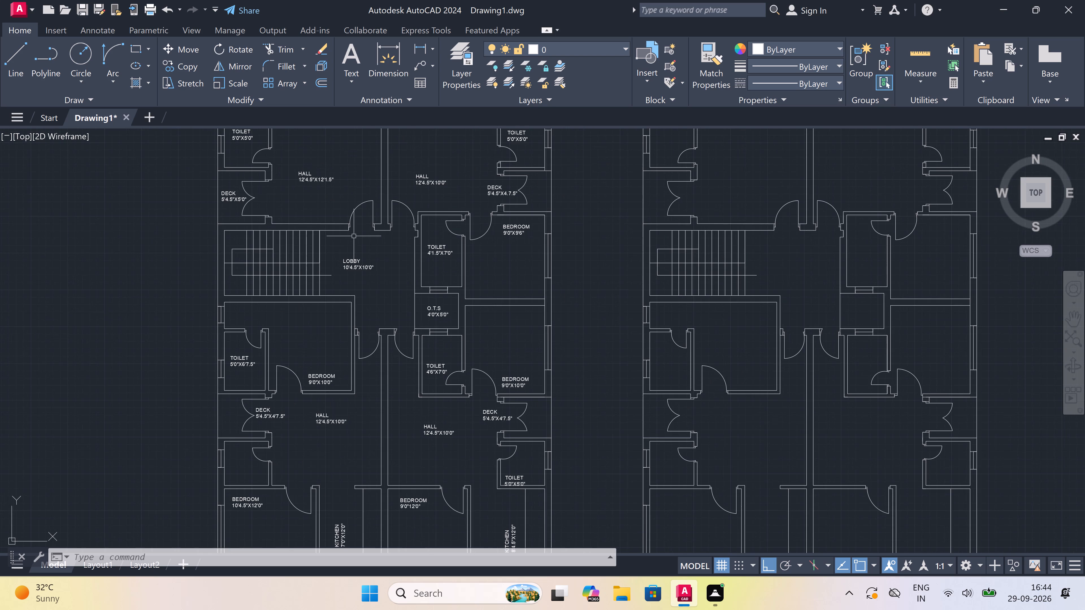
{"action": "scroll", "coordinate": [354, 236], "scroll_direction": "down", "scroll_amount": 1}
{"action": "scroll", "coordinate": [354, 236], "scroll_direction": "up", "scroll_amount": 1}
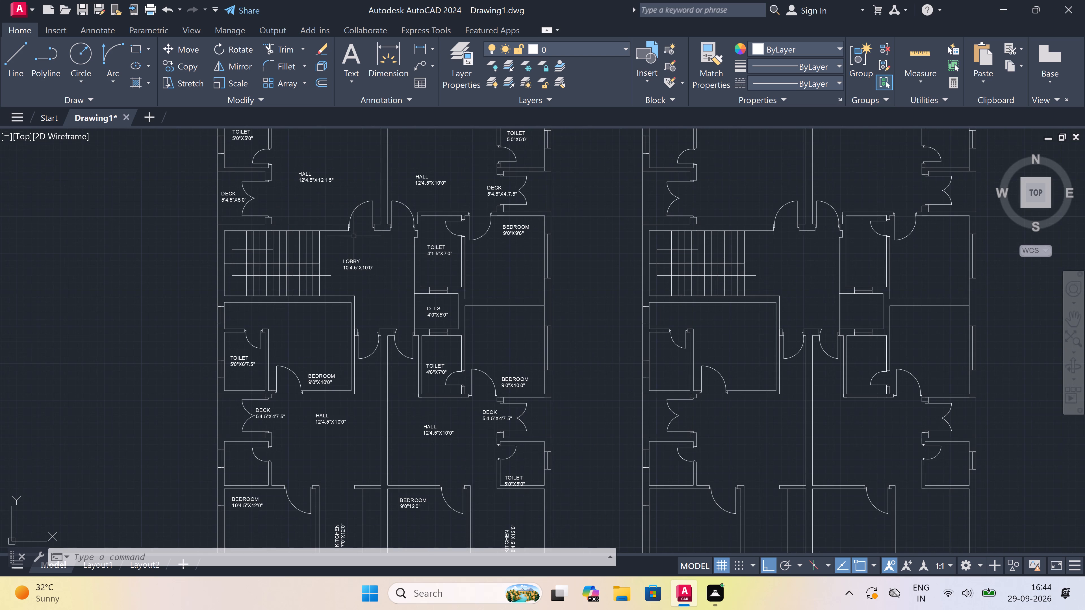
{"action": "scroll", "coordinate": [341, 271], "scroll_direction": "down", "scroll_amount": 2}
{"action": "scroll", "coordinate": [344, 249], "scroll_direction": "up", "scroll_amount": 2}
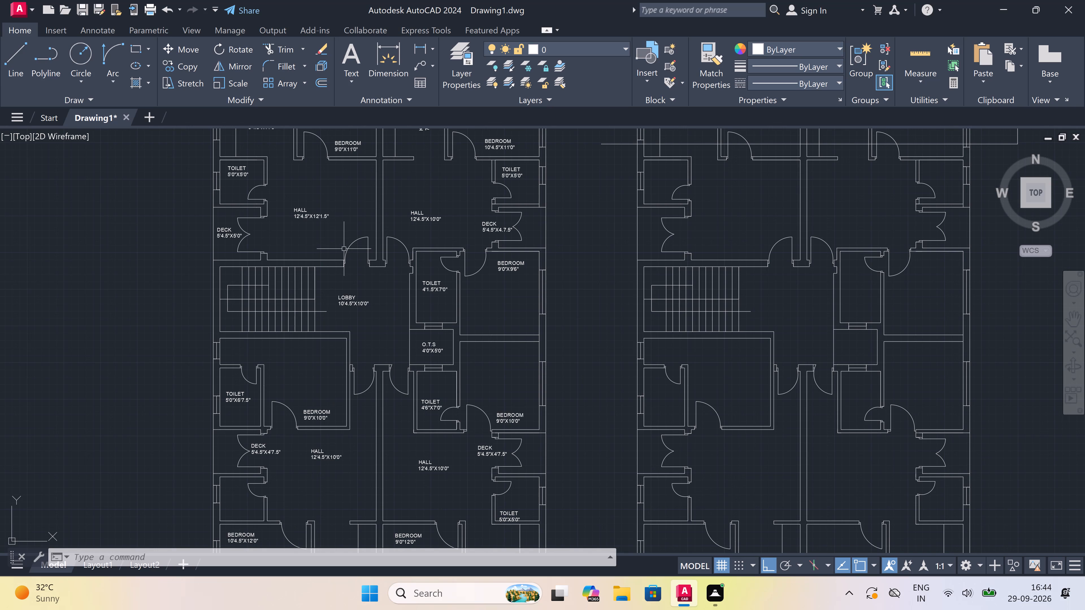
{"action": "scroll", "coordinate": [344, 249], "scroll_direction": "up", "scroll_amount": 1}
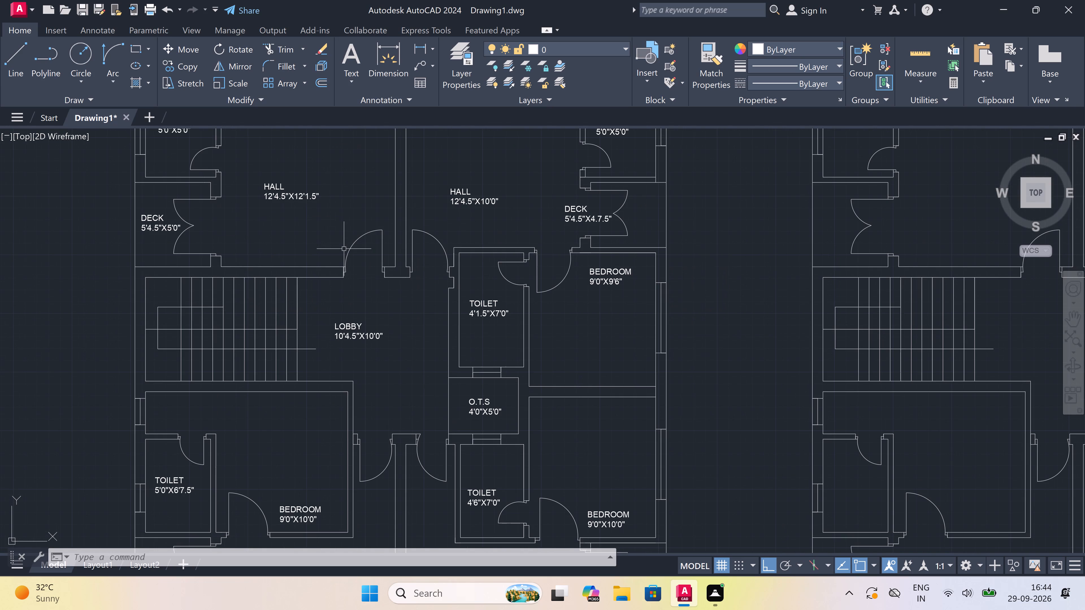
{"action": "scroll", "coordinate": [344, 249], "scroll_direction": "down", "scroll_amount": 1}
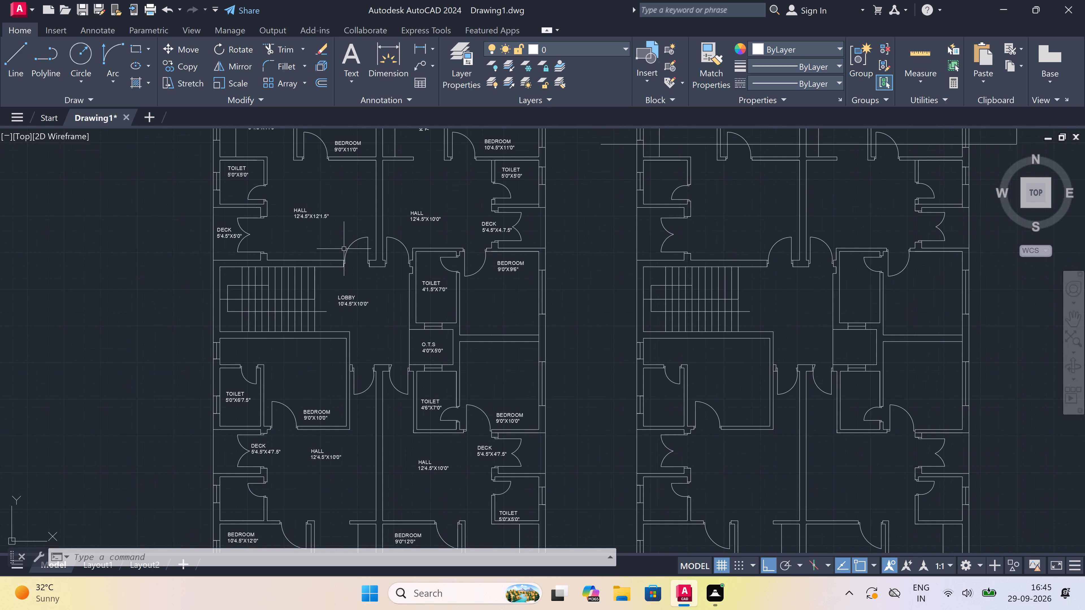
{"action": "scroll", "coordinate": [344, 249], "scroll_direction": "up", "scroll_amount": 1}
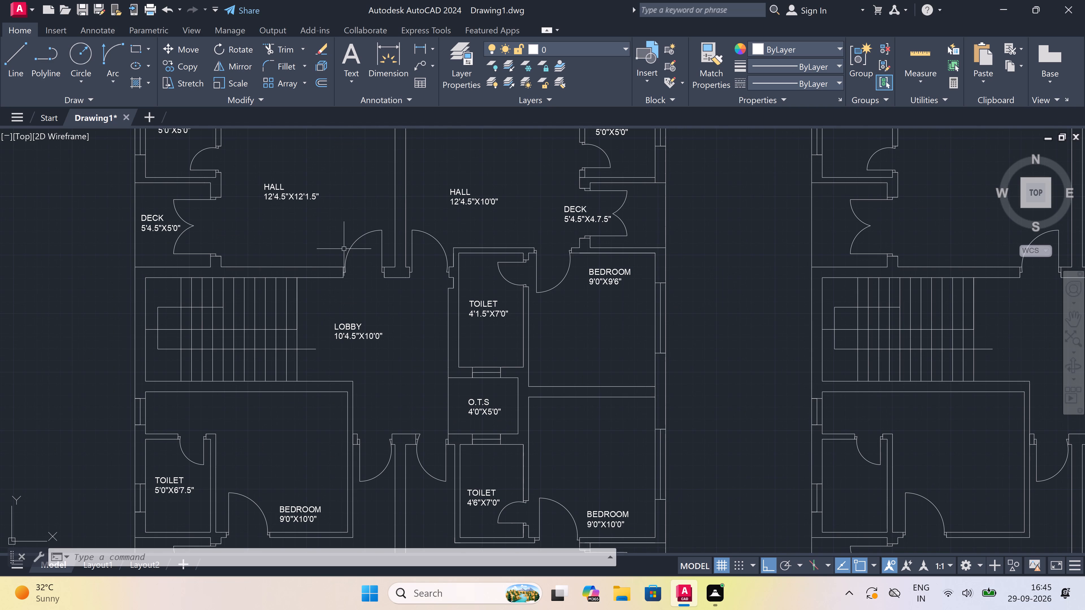
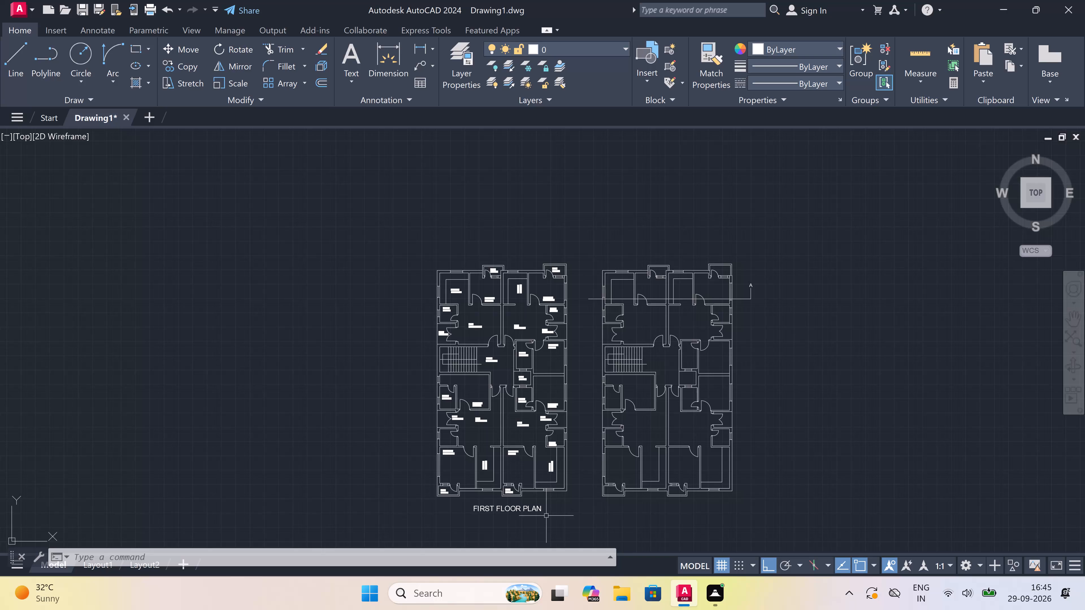
Draw vertical construction lines through the labelled plan's southwest outer corner and both edges of the southwest deck's window and door openings.
{"action": "scroll", "coordinate": [545, 518], "scroll_direction": "up", "scroll_amount": 4}
{"action": "scroll", "coordinate": [524, 442], "scroll_direction": "down", "scroll_amount": 1}
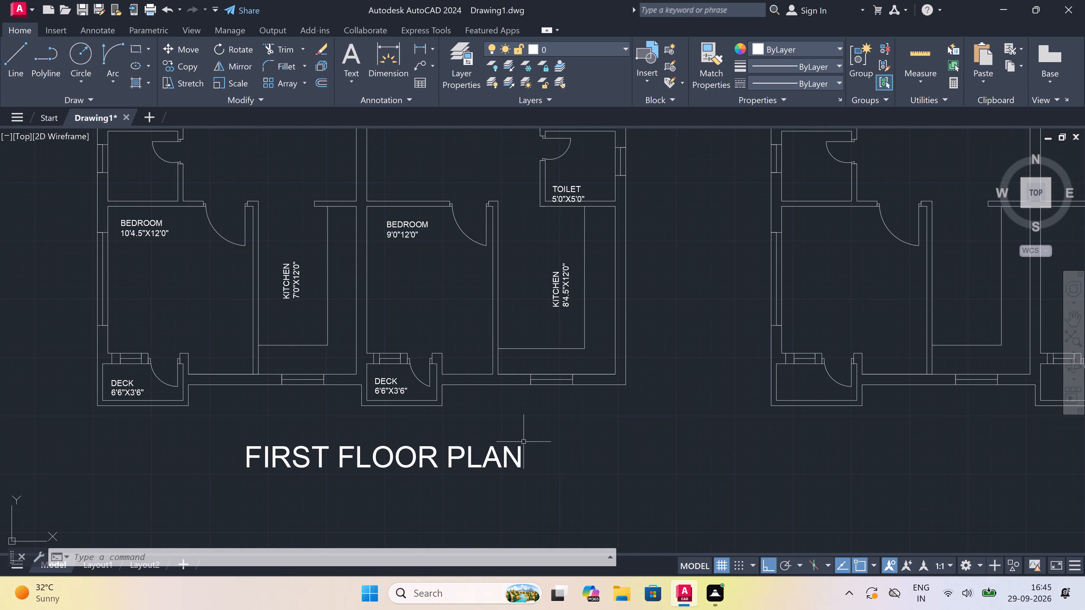
{"action": "type", "text": "XL"}
{"action": "key", "text": "space"}
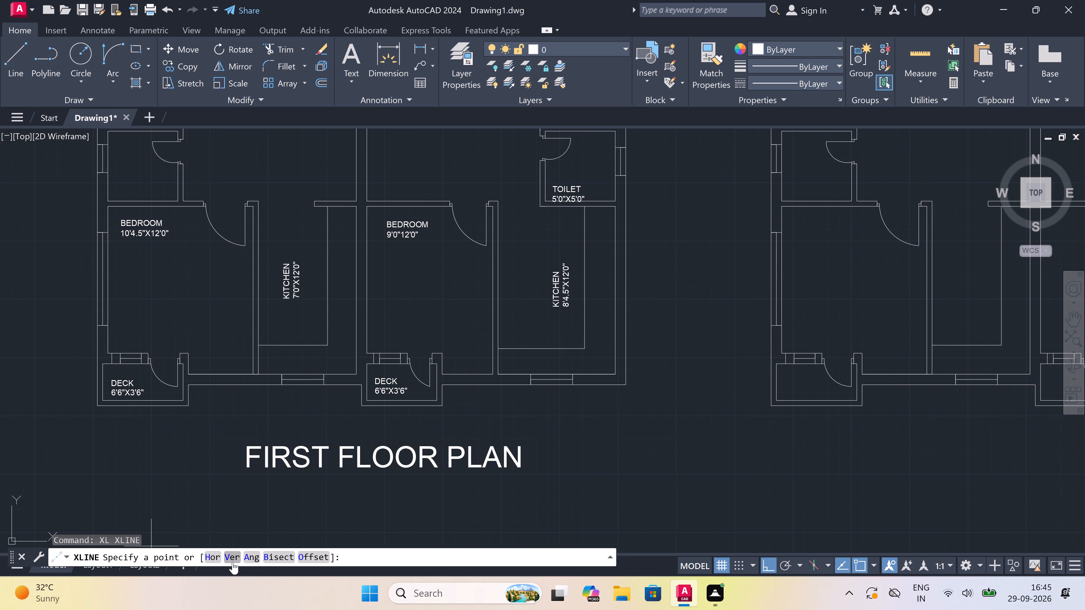
{"action": "left_click", "coordinate": [226, 554]}
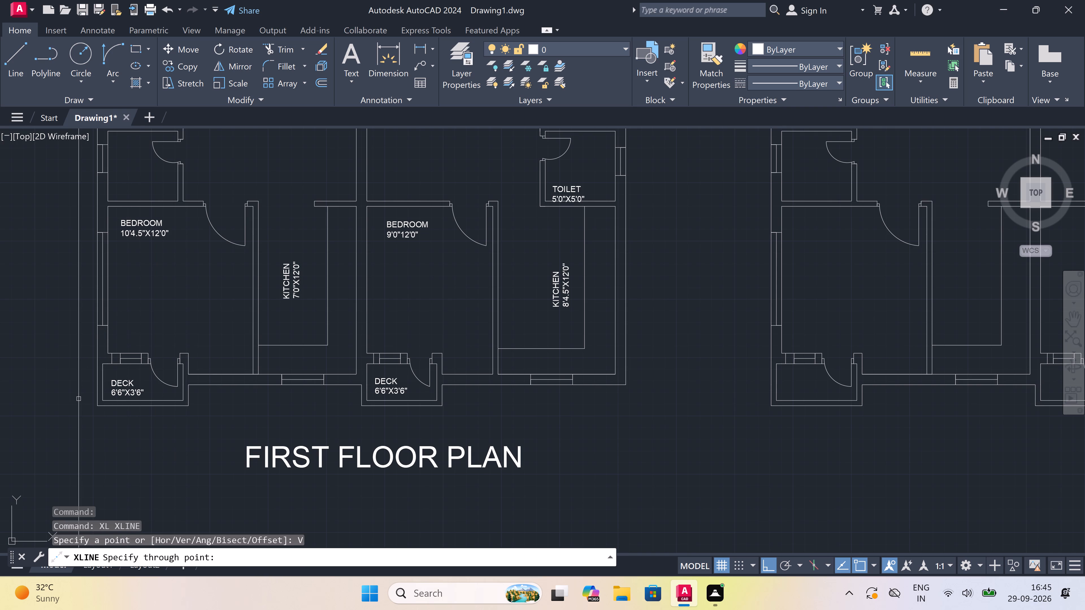
{"action": "scroll", "coordinate": [88, 421], "scroll_direction": "up", "scroll_amount": 2}
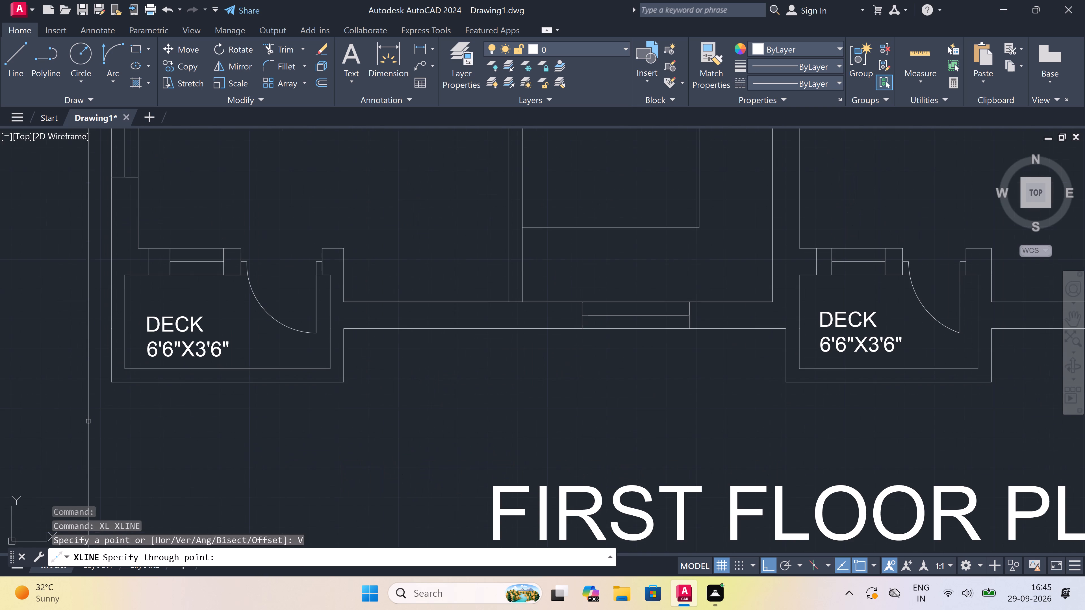
{"action": "left_click", "coordinate": [106, 385]}
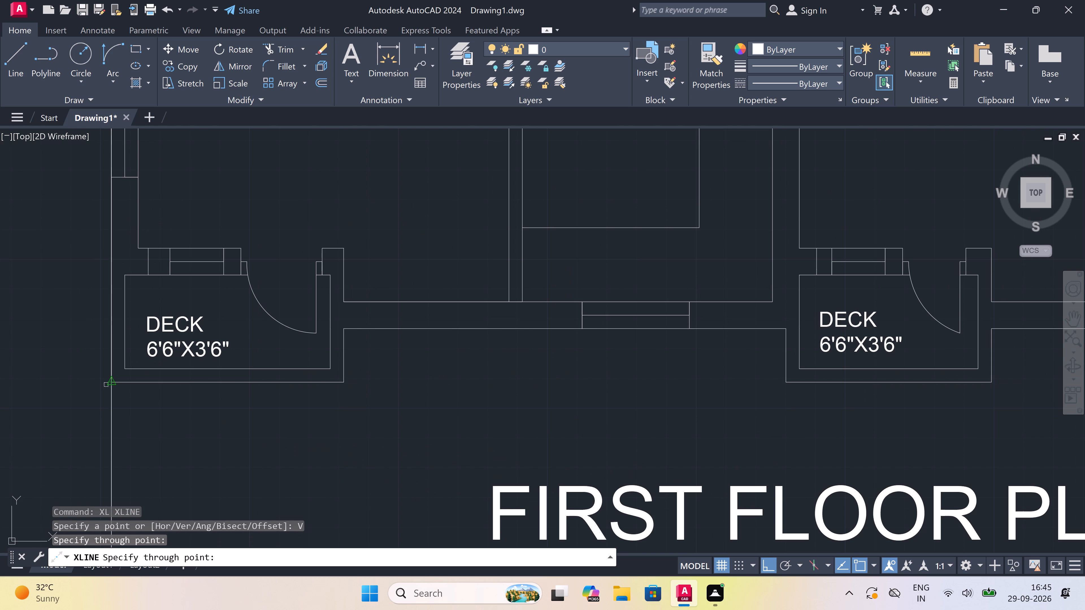
{"action": "scroll", "coordinate": [155, 292], "scroll_direction": "up", "scroll_amount": 2}
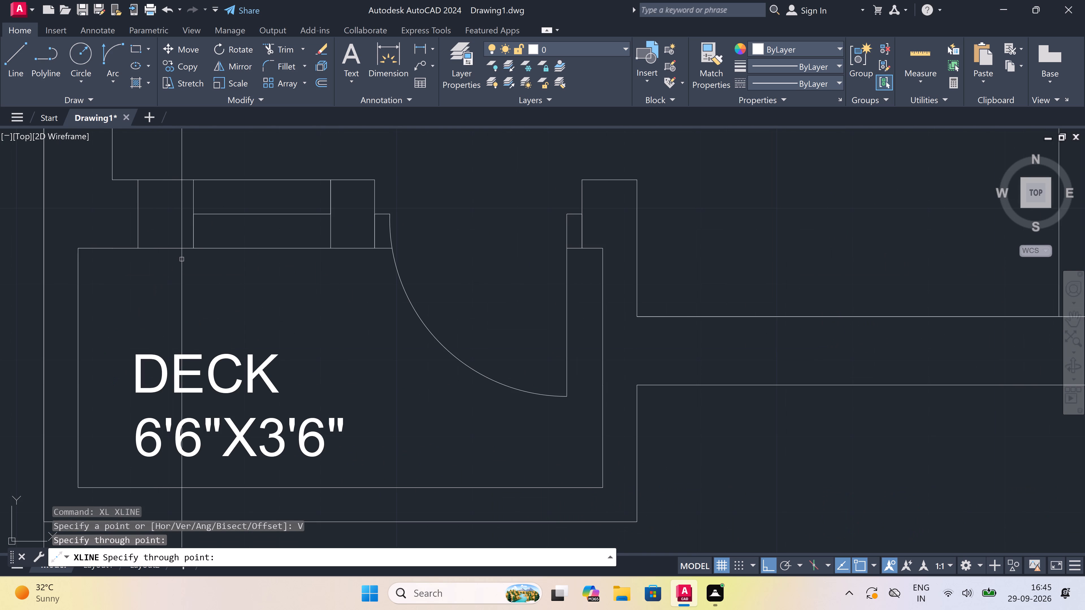
{"action": "left_click", "coordinate": [192, 242]}
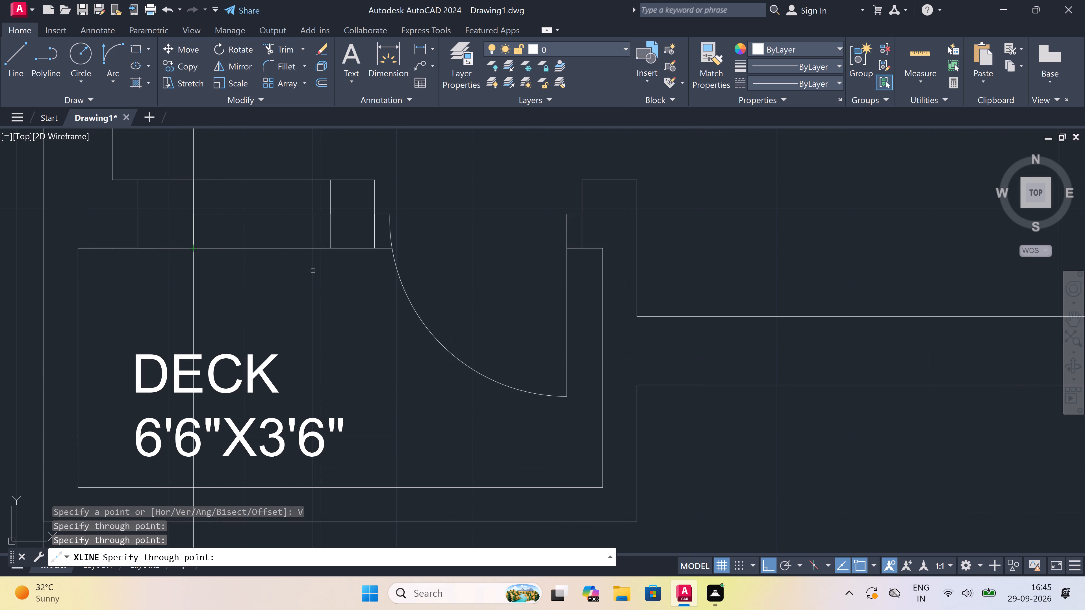
{"action": "double_click", "coordinate": [331, 254]}
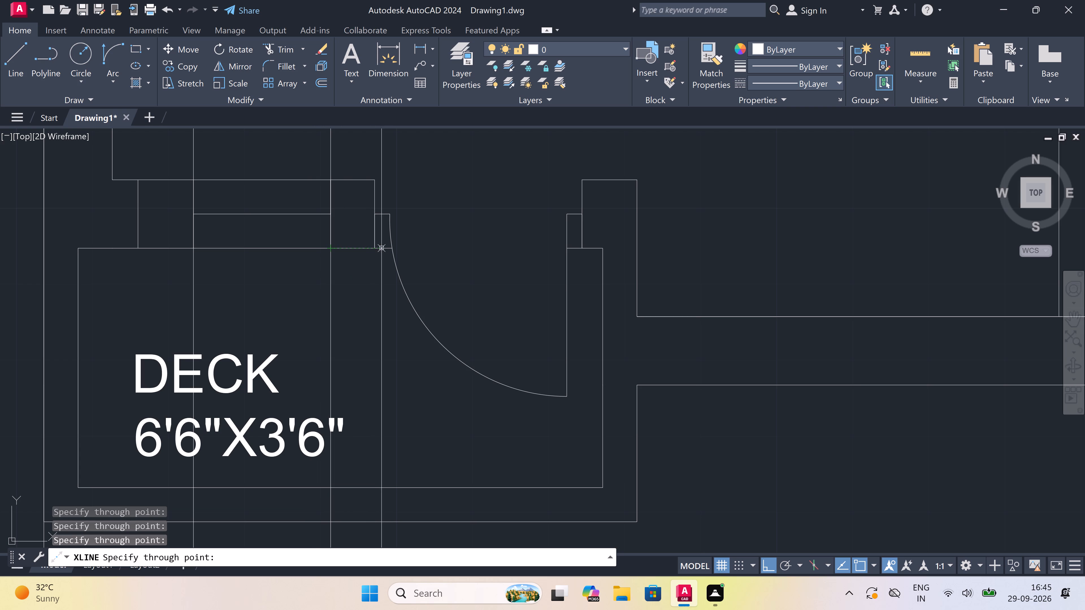
{"action": "left_click", "coordinate": [380, 248]}
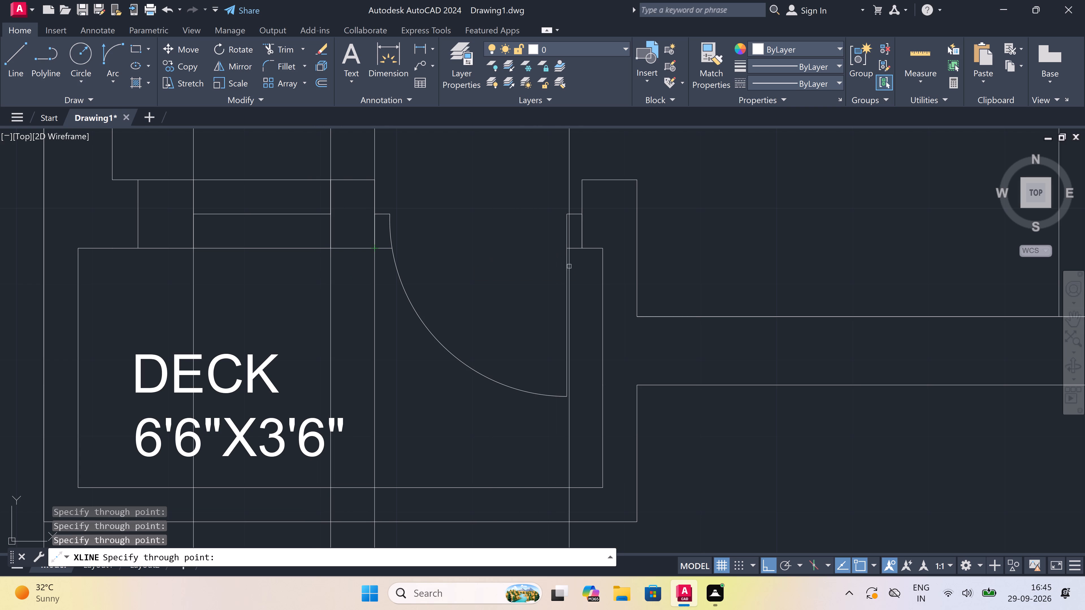
{"action": "left_click", "coordinate": [582, 245]}
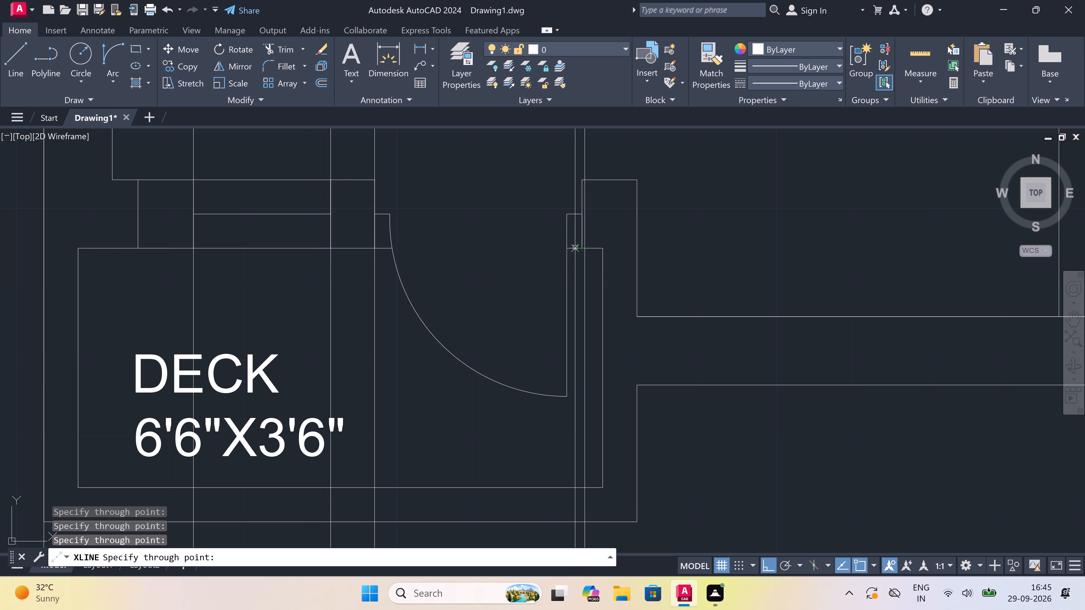
Add vertical construction lines through both edges of the 7'0"X12'0" kitchen's south window.
{"action": "scroll", "coordinate": [415, 265], "scroll_direction": "down", "scroll_amount": 3}
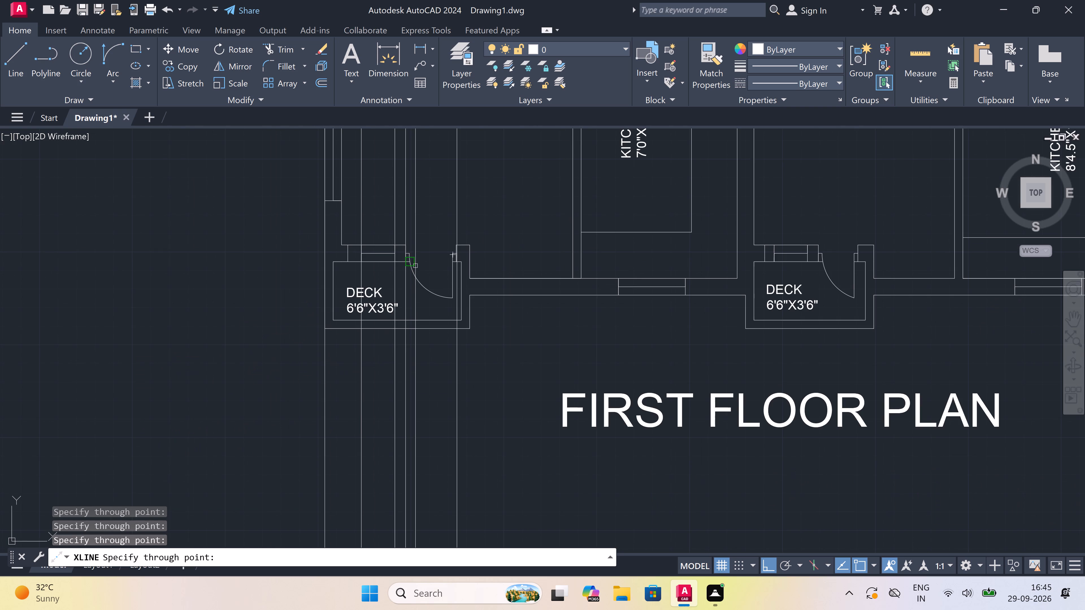
{"action": "scroll", "coordinate": [415, 266], "scroll_direction": "down", "scroll_amount": 1}
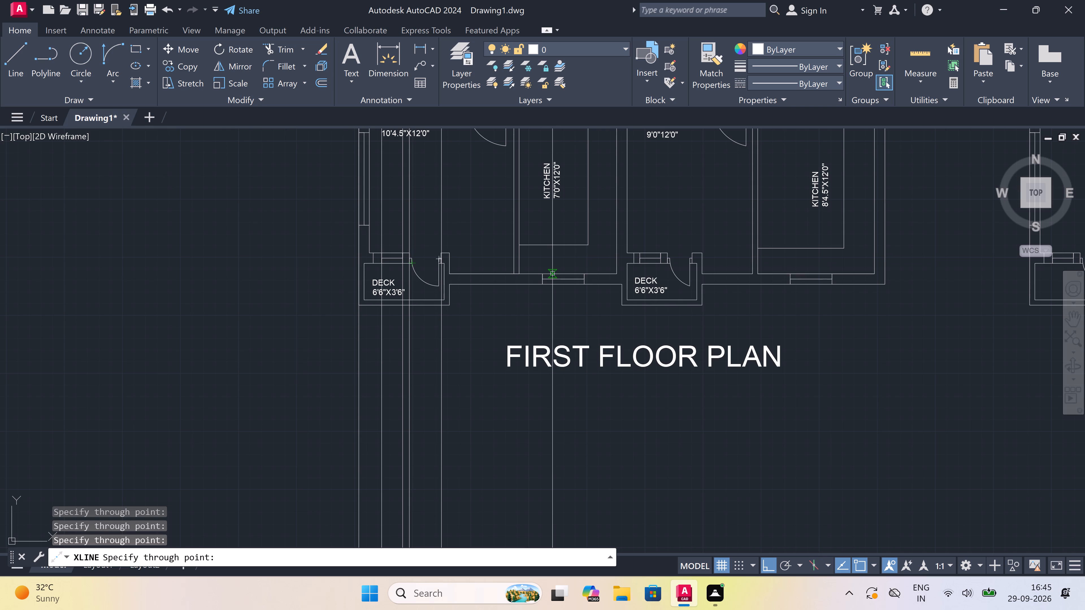
{"action": "scroll", "coordinate": [579, 305], "scroll_direction": "up", "scroll_amount": 3}
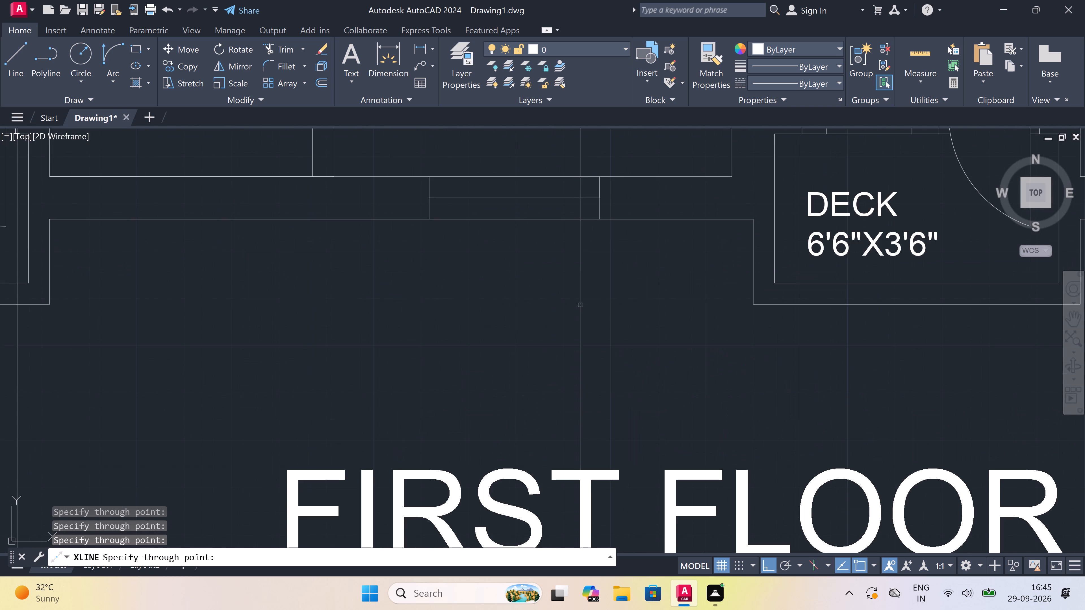
{"action": "left_click", "coordinate": [604, 223]}
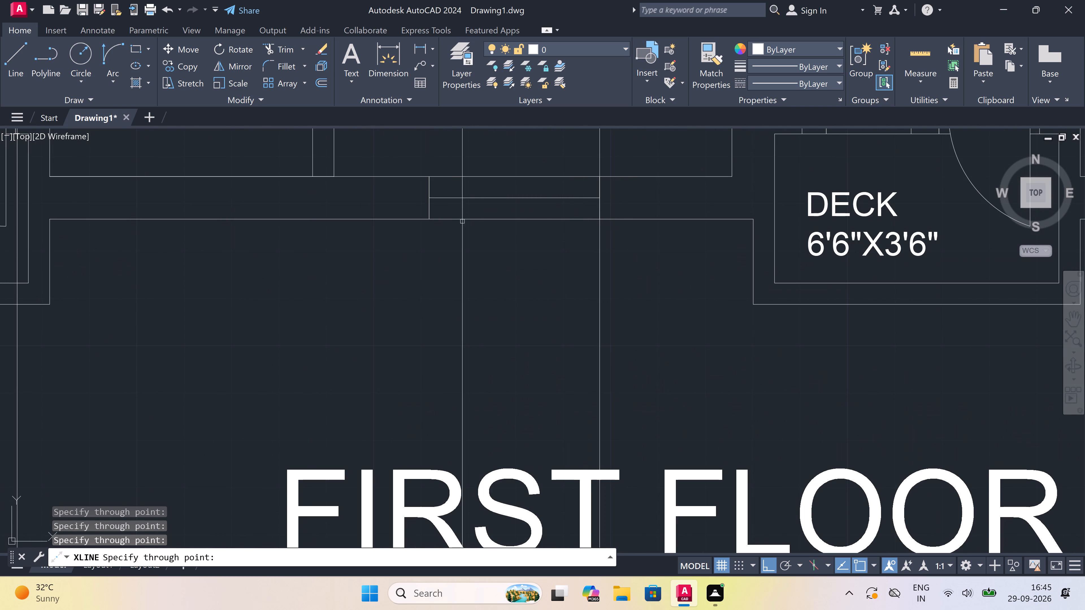
{"action": "left_click", "coordinate": [431, 216]}
Add vertical construction lines through both edges of the door and window openings at the middle south deck.
{"action": "scroll", "coordinate": [376, 240], "scroll_direction": "down", "scroll_amount": 3}
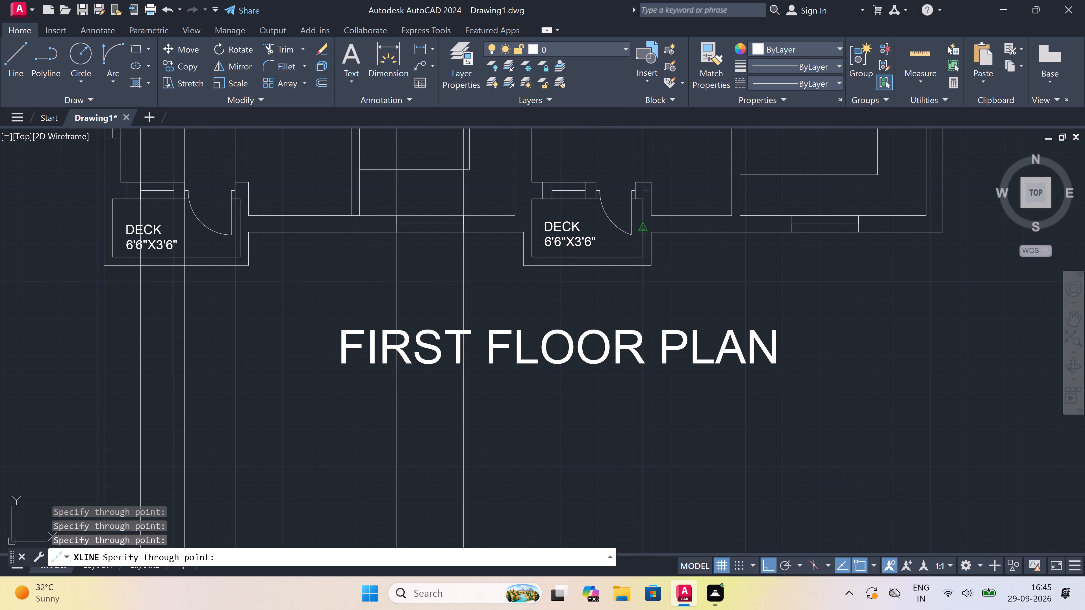
{"action": "scroll", "coordinate": [652, 160], "scroll_direction": "up", "scroll_amount": 3}
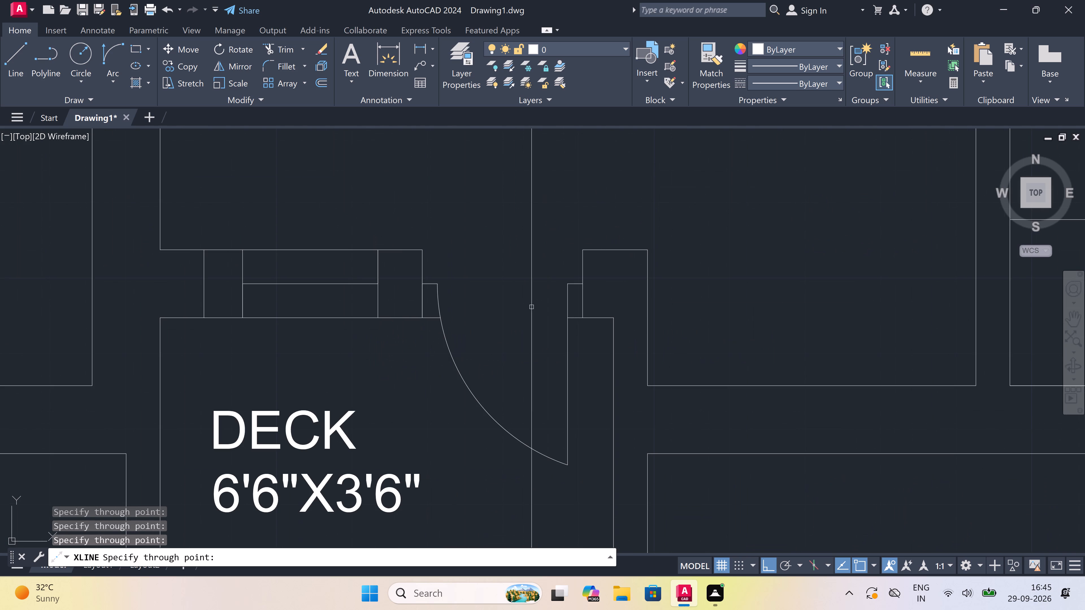
{"action": "left_click", "coordinate": [580, 318]}
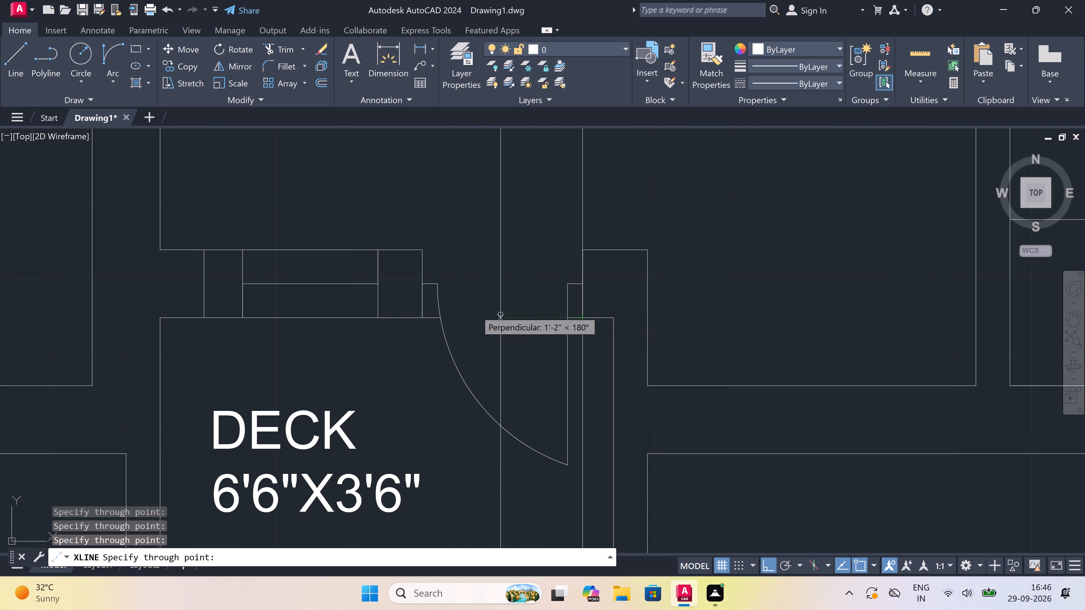
{"action": "left_click", "coordinate": [424, 314]}
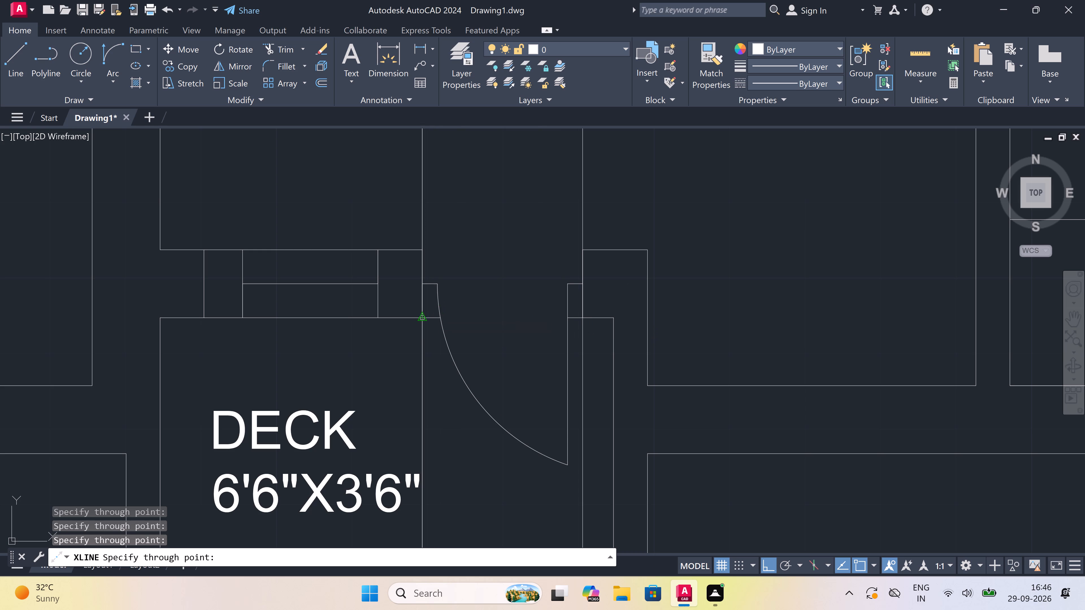
{"action": "left_click", "coordinate": [381, 318]}
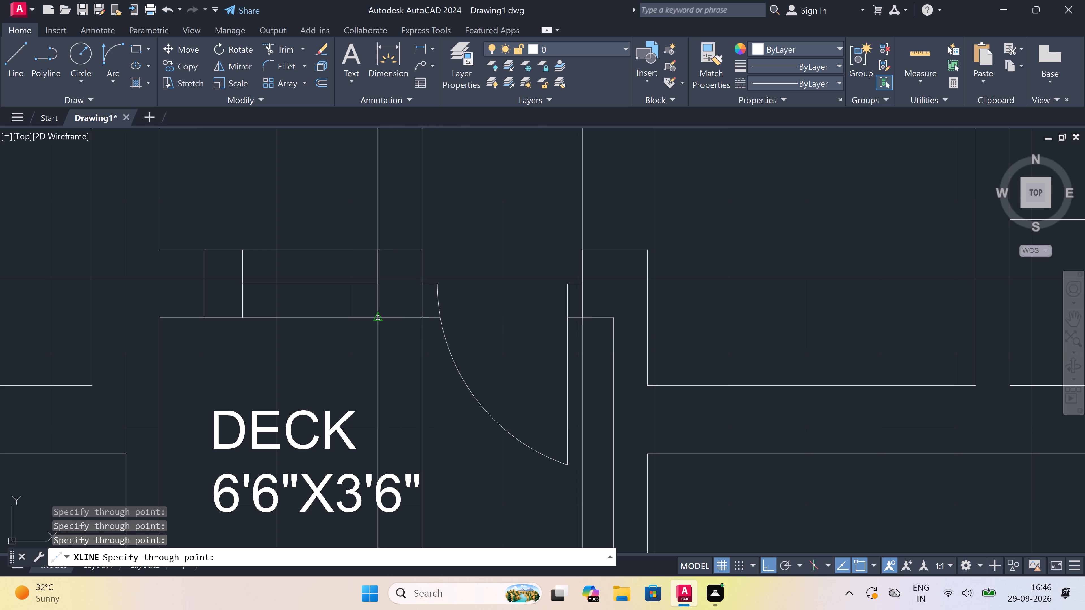
{"action": "left_click", "coordinate": [240, 315]}
Add vertical construction lines through both edges of the 8'4.5"X12'0" kitchen's south window and the plan's southeast outer corner.
{"action": "scroll", "coordinate": [265, 317], "scroll_direction": "down", "scroll_amount": 1}
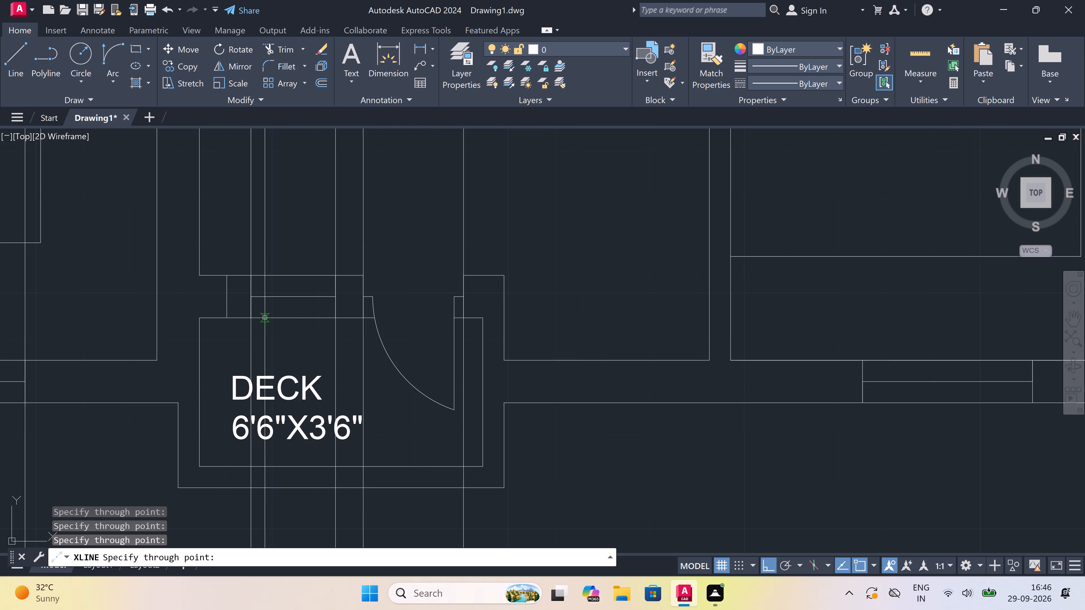
{"action": "scroll", "coordinate": [265, 317], "scroll_direction": "down", "scroll_amount": 1}
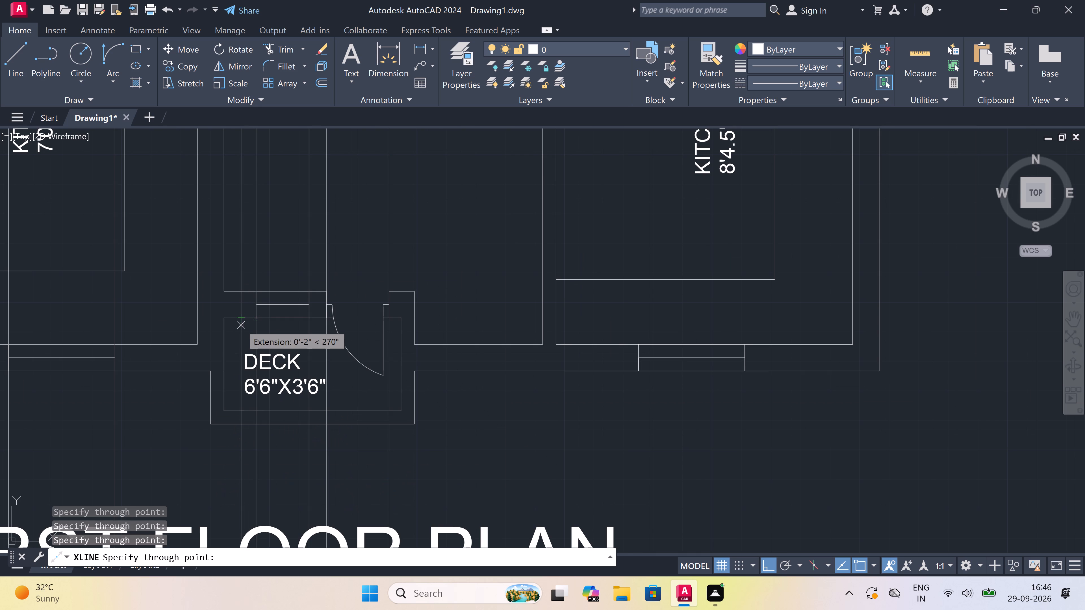
{"action": "scroll", "coordinate": [241, 325], "scroll_direction": "down", "scroll_amount": 1}
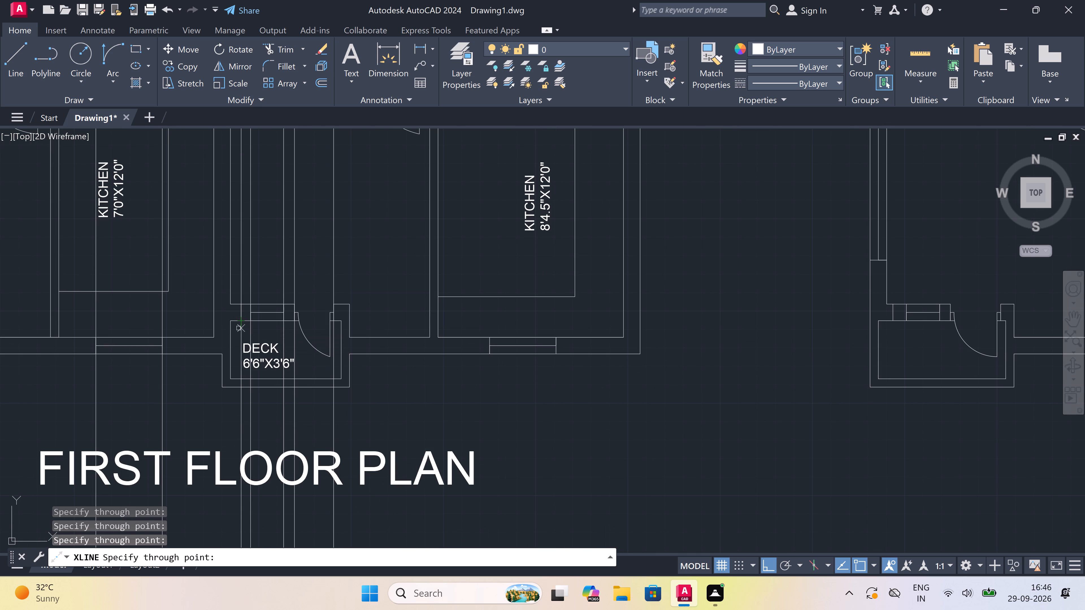
{"action": "scroll", "coordinate": [236, 332], "scroll_direction": "down", "scroll_amount": 1}
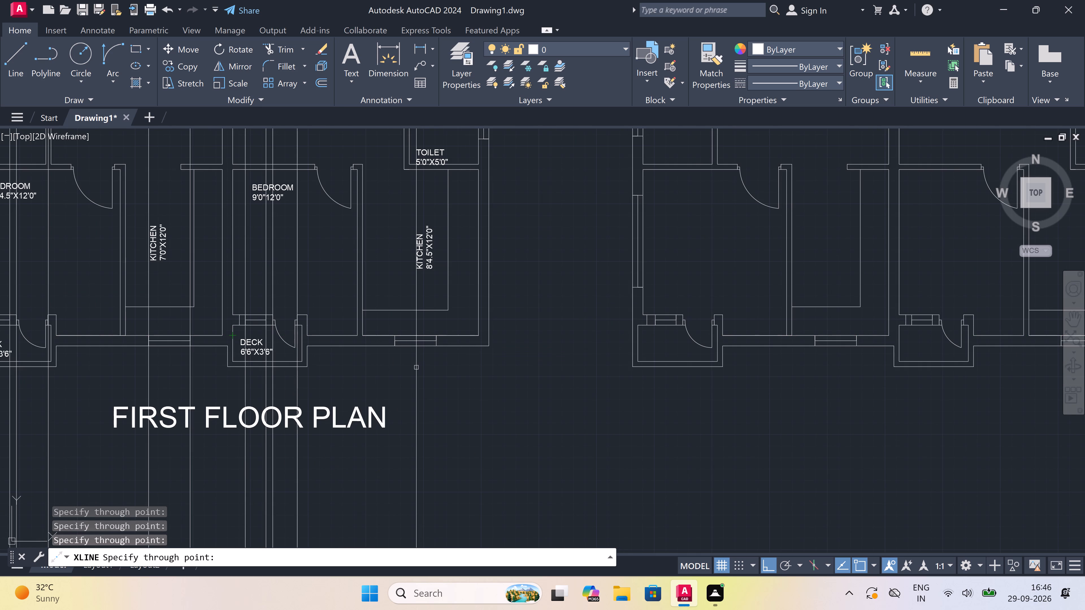
{"action": "scroll", "coordinate": [416, 367], "scroll_direction": "up", "scroll_amount": 3}
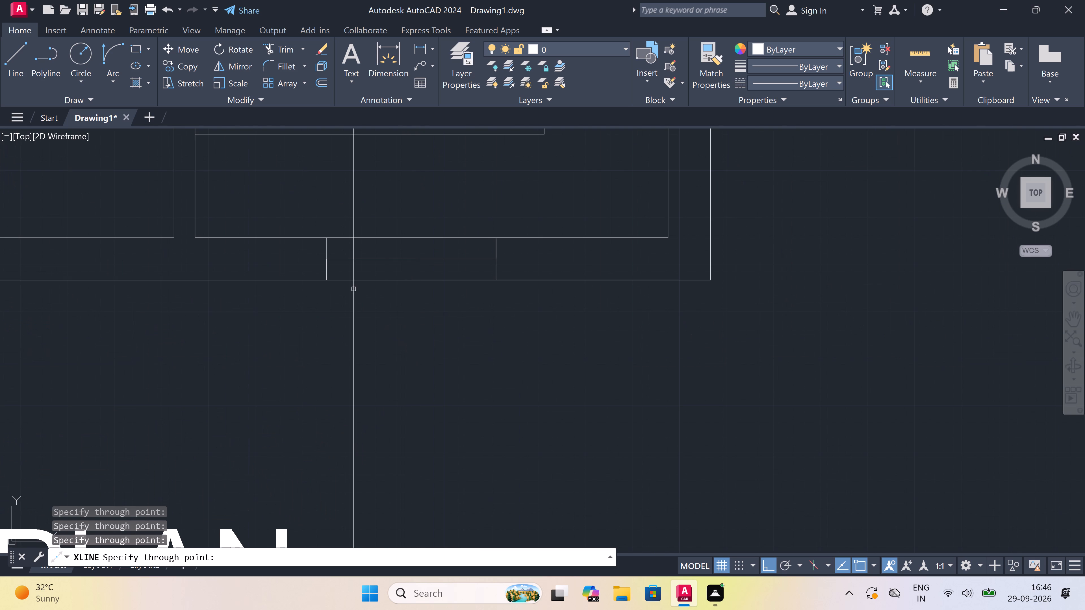
{"action": "left_click", "coordinate": [325, 284]}
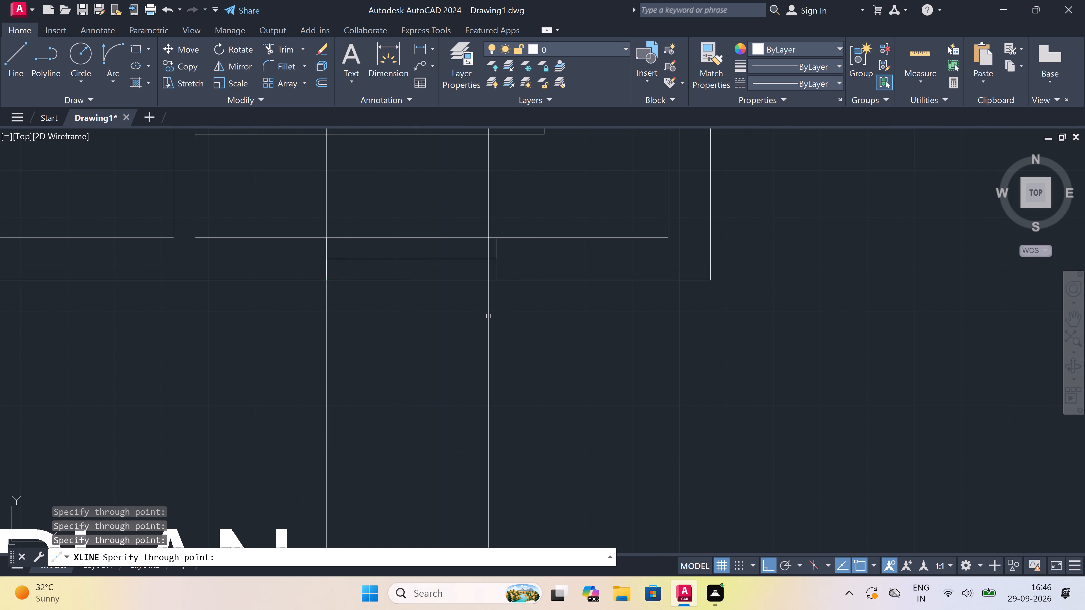
{"action": "left_click", "coordinate": [495, 284]}
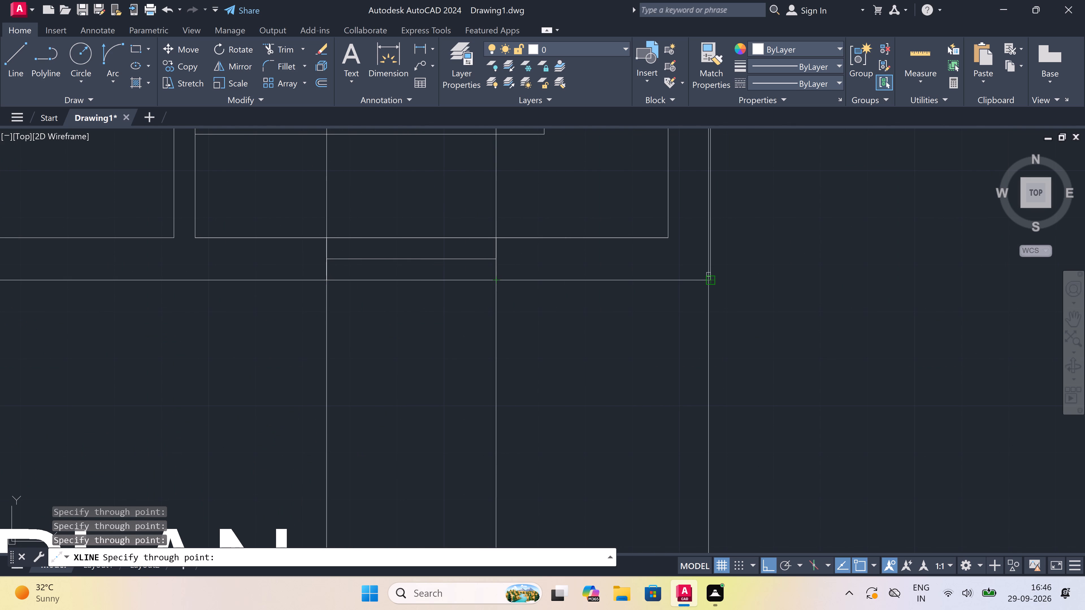
{"action": "scroll", "coordinate": [709, 276], "scroll_direction": "up", "scroll_amount": 1}
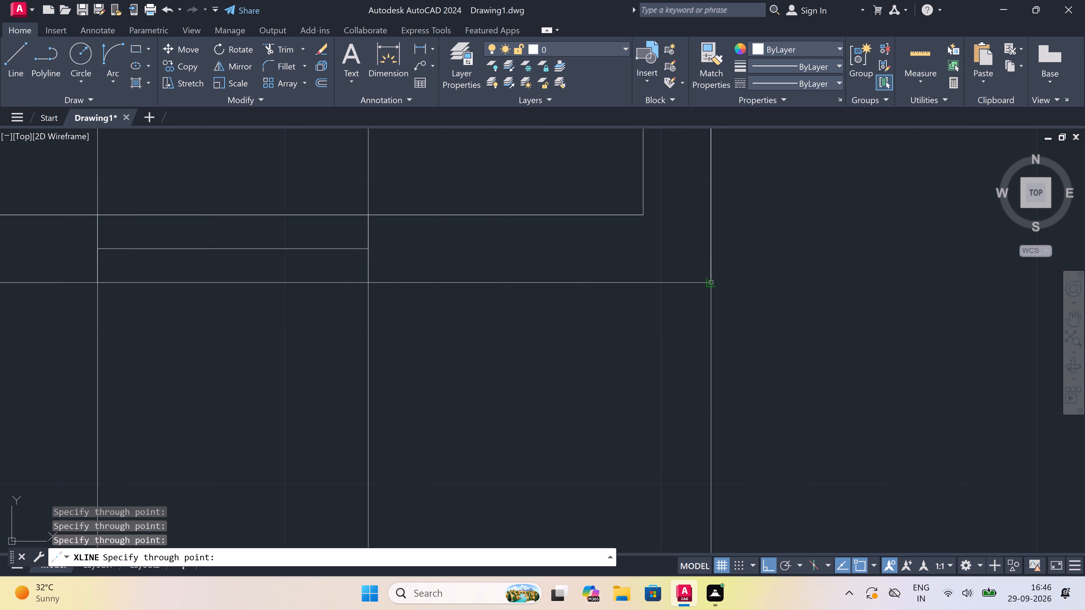
{"action": "left_click", "coordinate": [708, 286]}
Add vertical construction lines through both faces of the duplicate plan's east outer wall where section line A crosses it.
{"action": "scroll", "coordinate": [623, 304], "scroll_direction": "down", "scroll_amount": 1}
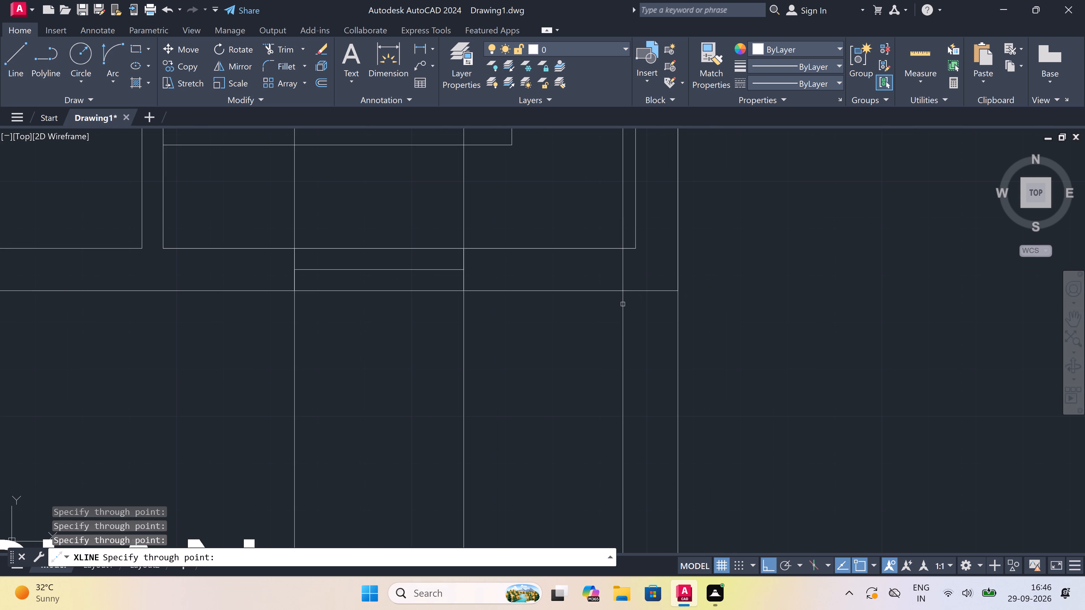
{"action": "scroll", "coordinate": [623, 304], "scroll_direction": "down", "scroll_amount": 2}
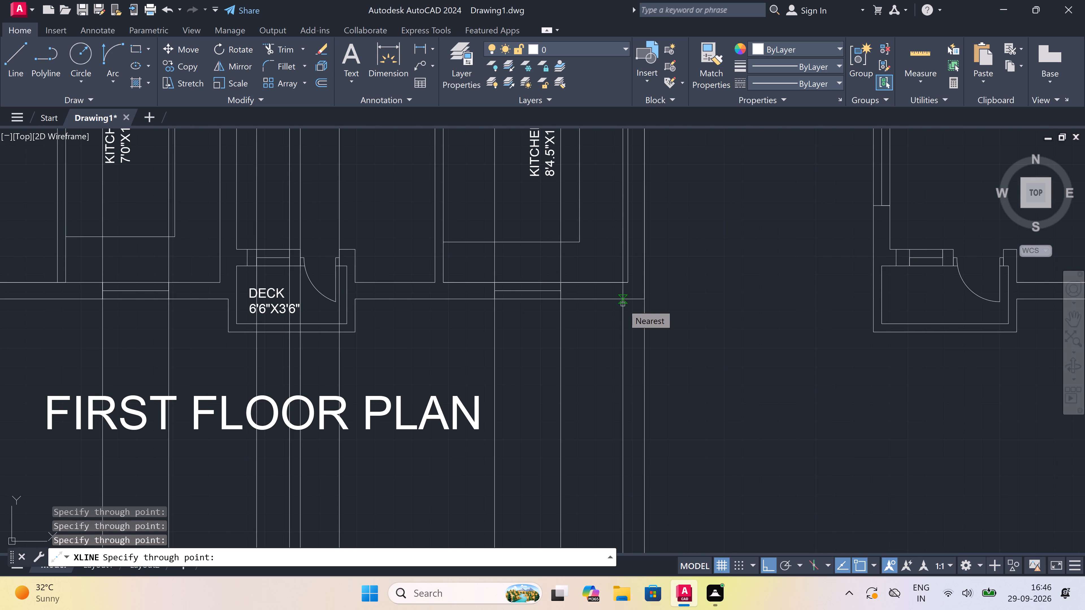
{"action": "scroll", "coordinate": [623, 304], "scroll_direction": "down", "scroll_amount": 1}
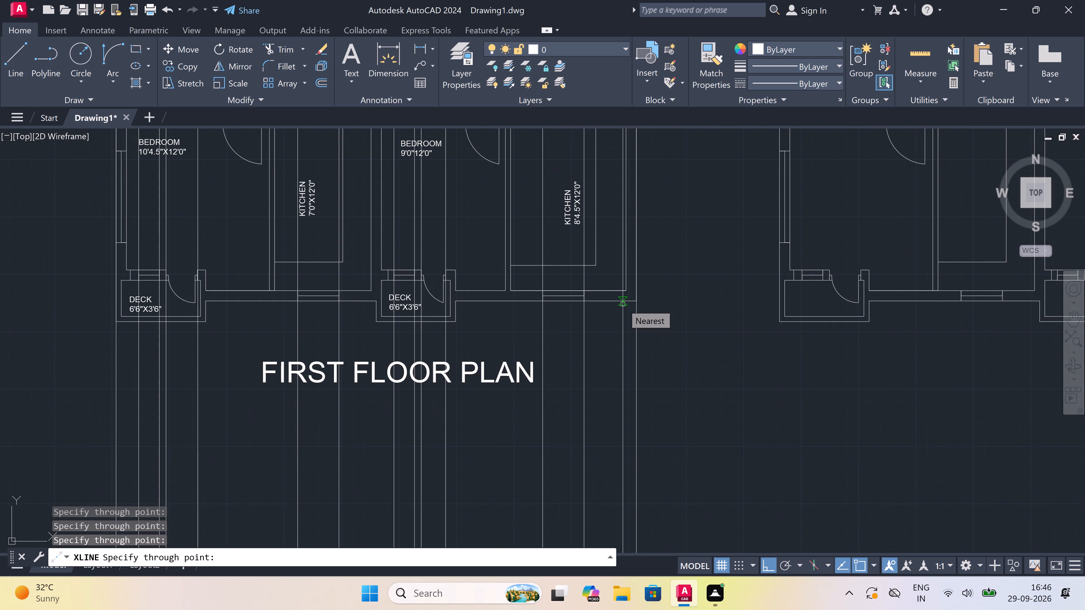
{"action": "scroll", "coordinate": [460, 327], "scroll_direction": "down", "scroll_amount": 4}
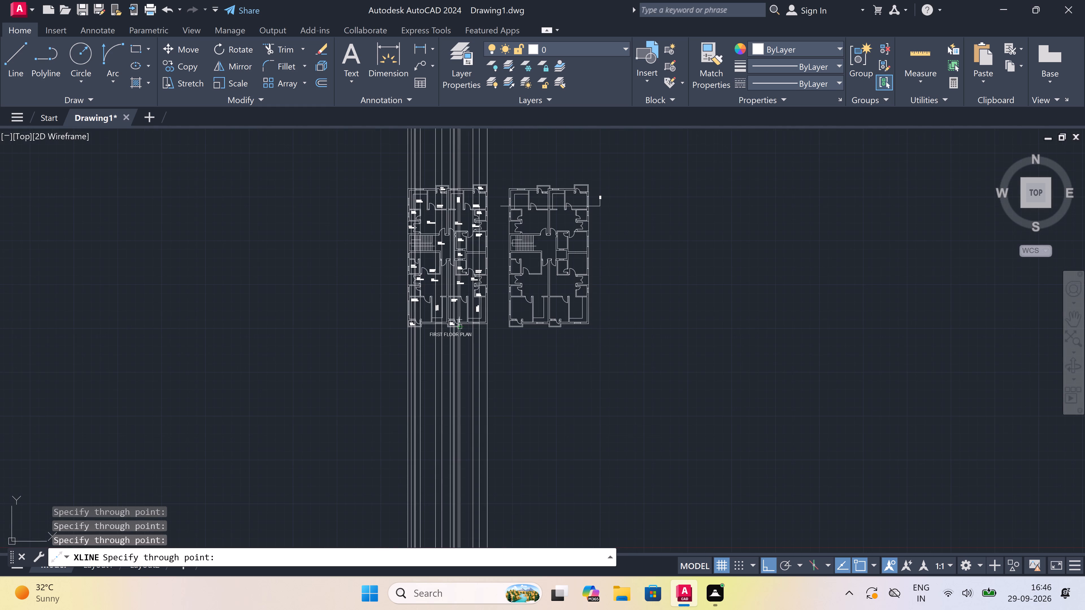
{"action": "scroll", "coordinate": [579, 177], "scroll_direction": "up", "scroll_amount": 3}
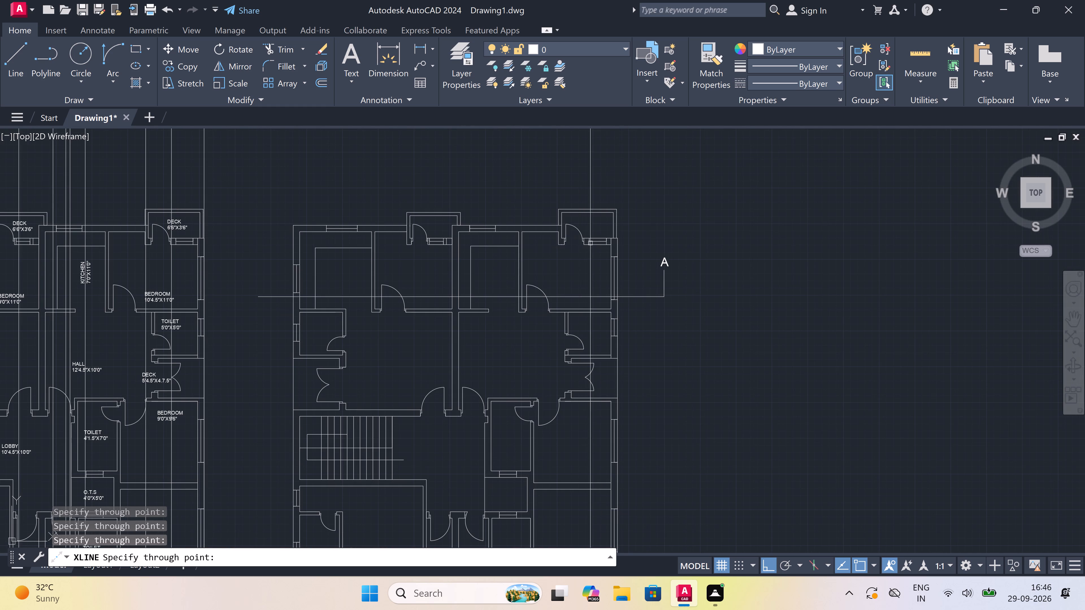
{"action": "scroll", "coordinate": [626, 318], "scroll_direction": "up", "scroll_amount": 2}
{"action": "scroll", "coordinate": [595, 242], "scroll_direction": "up", "scroll_amount": 1}
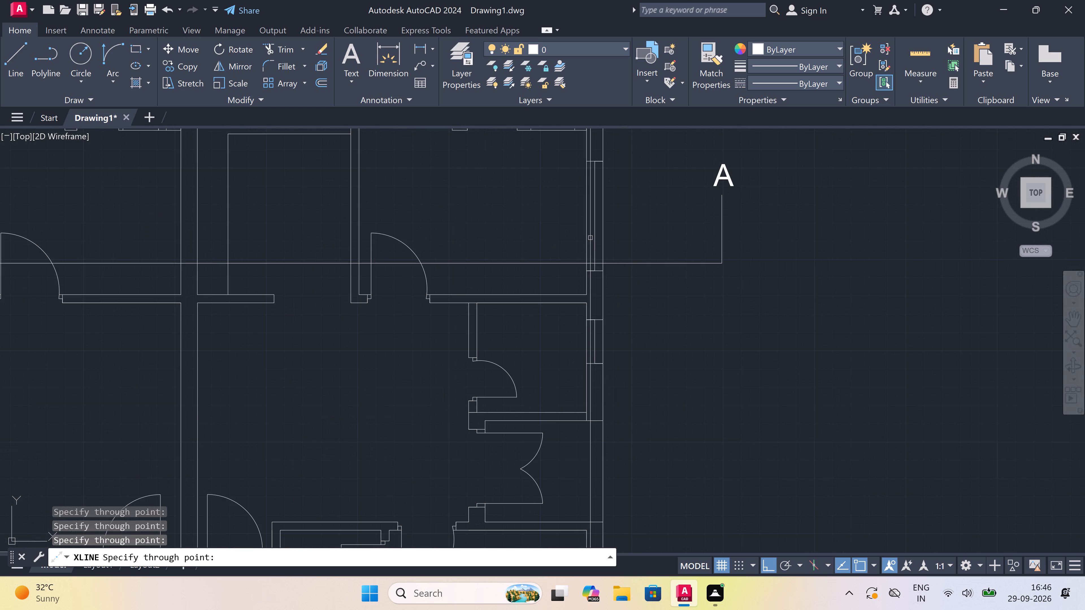
{"action": "scroll", "coordinate": [595, 242], "scroll_direction": "up", "scroll_amount": 1}
{"action": "left_click", "coordinate": [617, 295]}
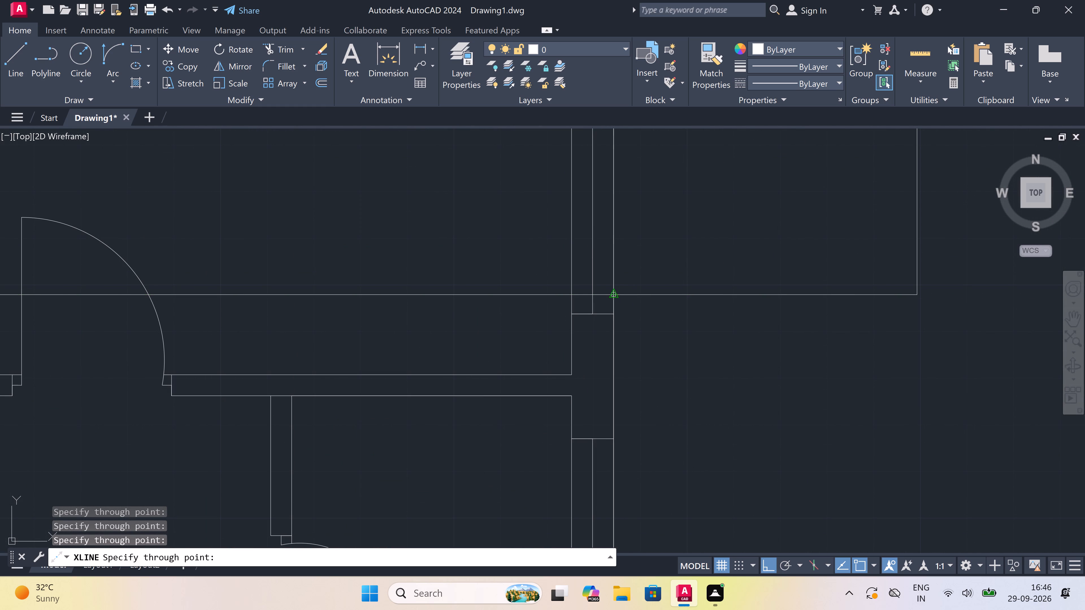
{"action": "left_click", "coordinate": [570, 294]}
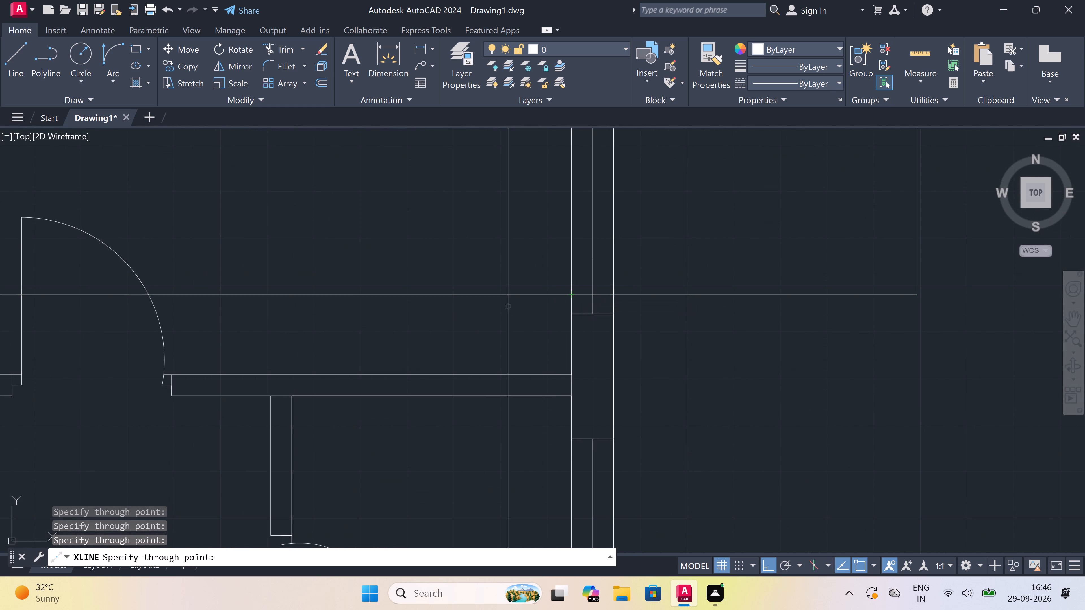
Add vertical construction lines through both edges of the window and door openings at the duplicate plan's northeast deck.
{"action": "scroll", "coordinate": [505, 309], "scroll_direction": "down", "scroll_amount": 4}
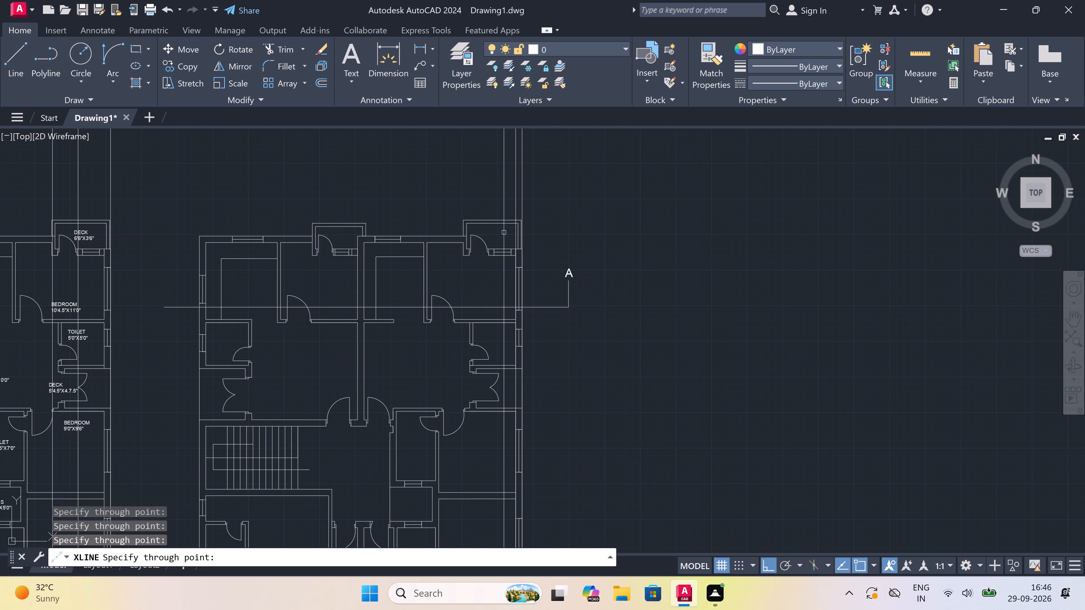
{"action": "scroll", "coordinate": [511, 249], "scroll_direction": "up", "scroll_amount": 5}
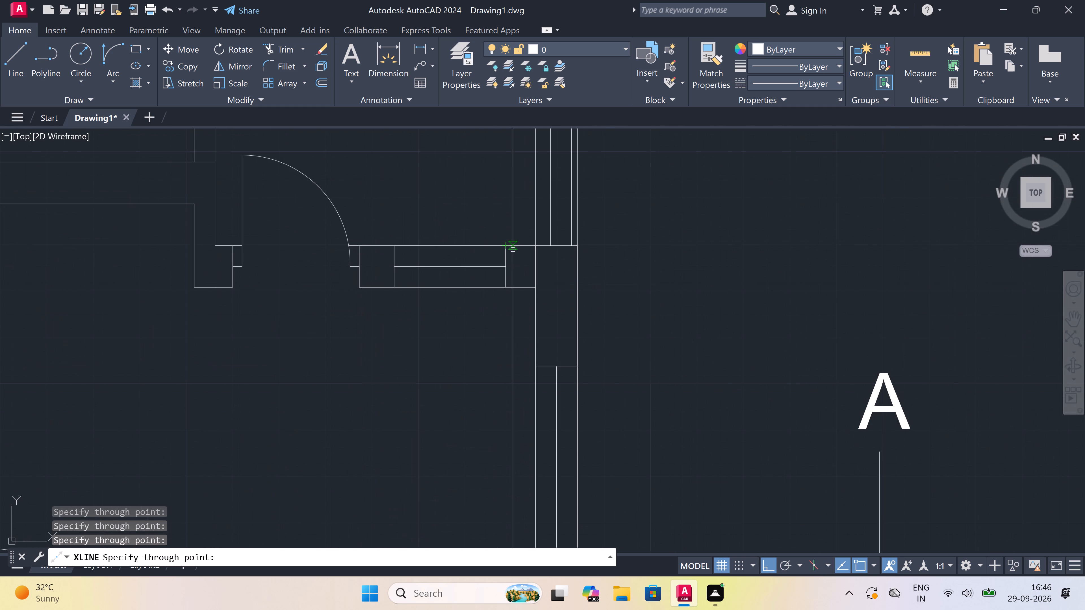
{"action": "left_click", "coordinate": [504, 245]}
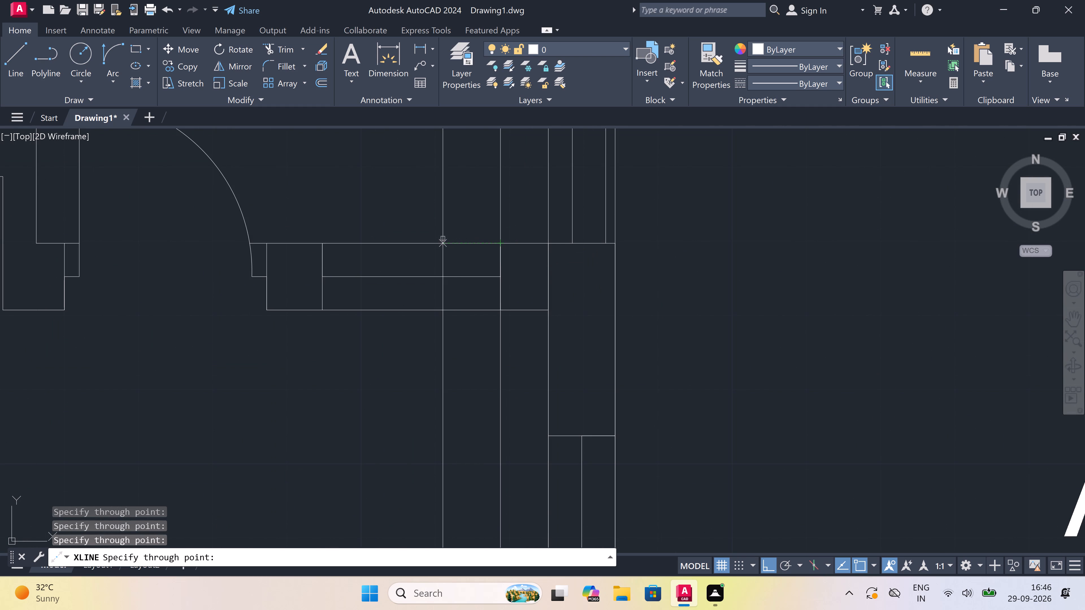
{"action": "left_click", "coordinate": [324, 239]}
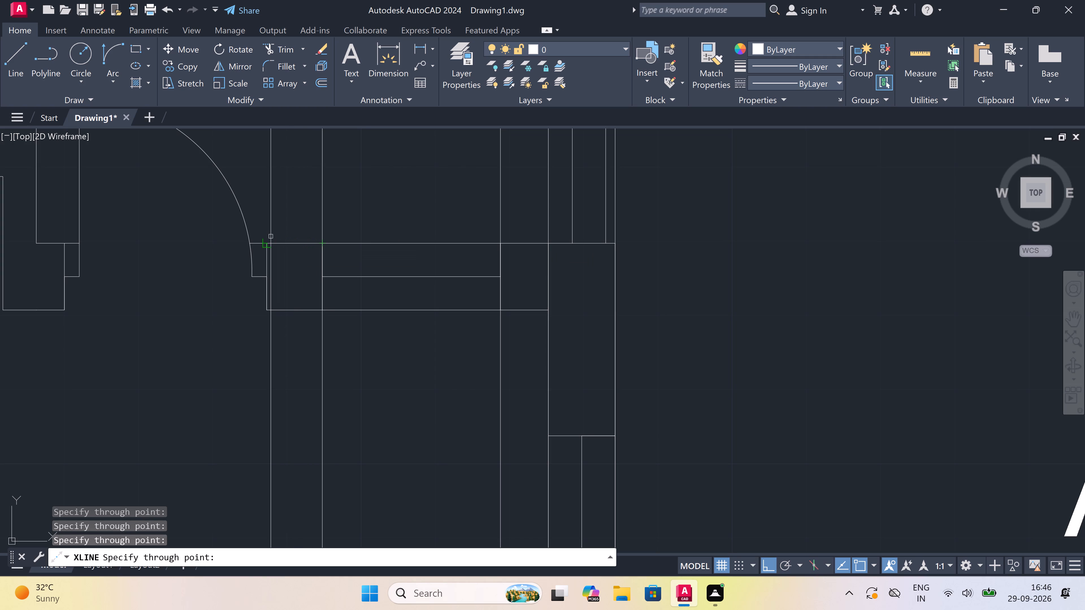
{"action": "left_click", "coordinate": [270, 237]}
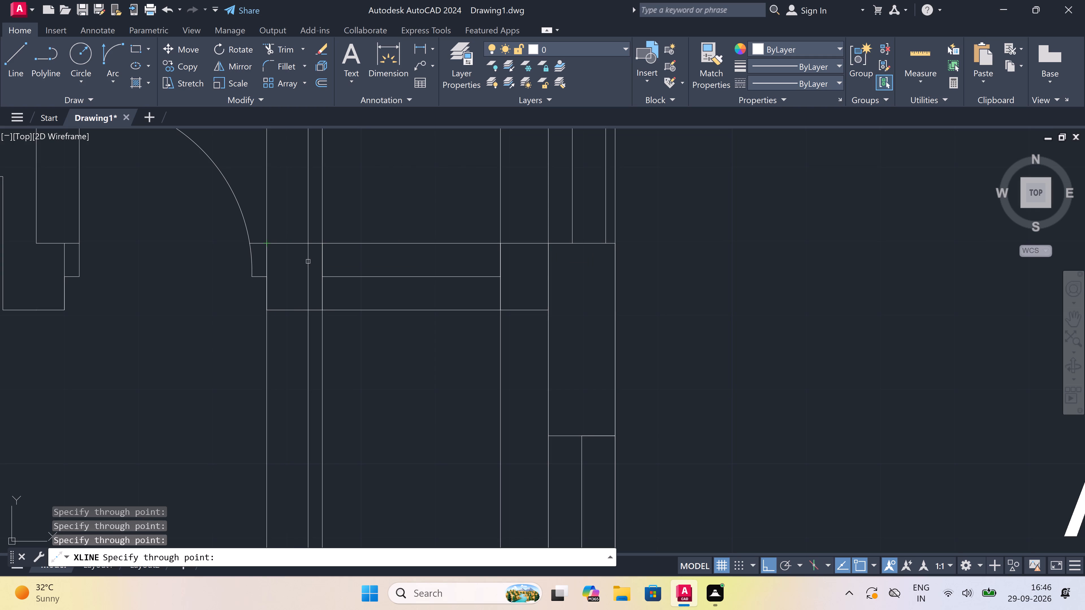
{"action": "scroll", "coordinate": [246, 272], "scroll_direction": "down", "scroll_amount": 2}
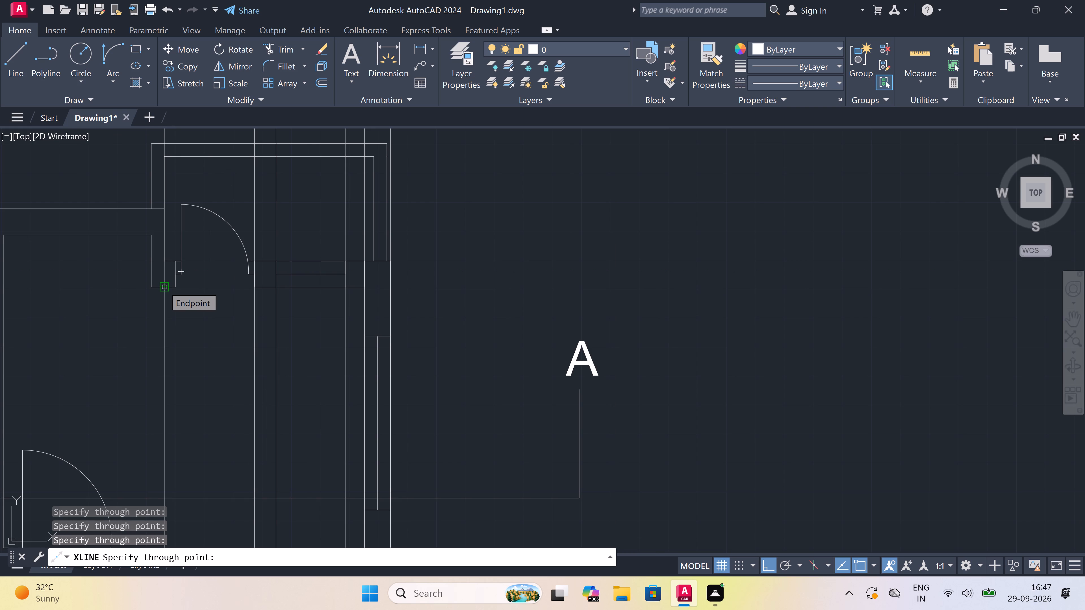
{"action": "scroll", "coordinate": [159, 286], "scroll_direction": "up", "scroll_amount": 2}
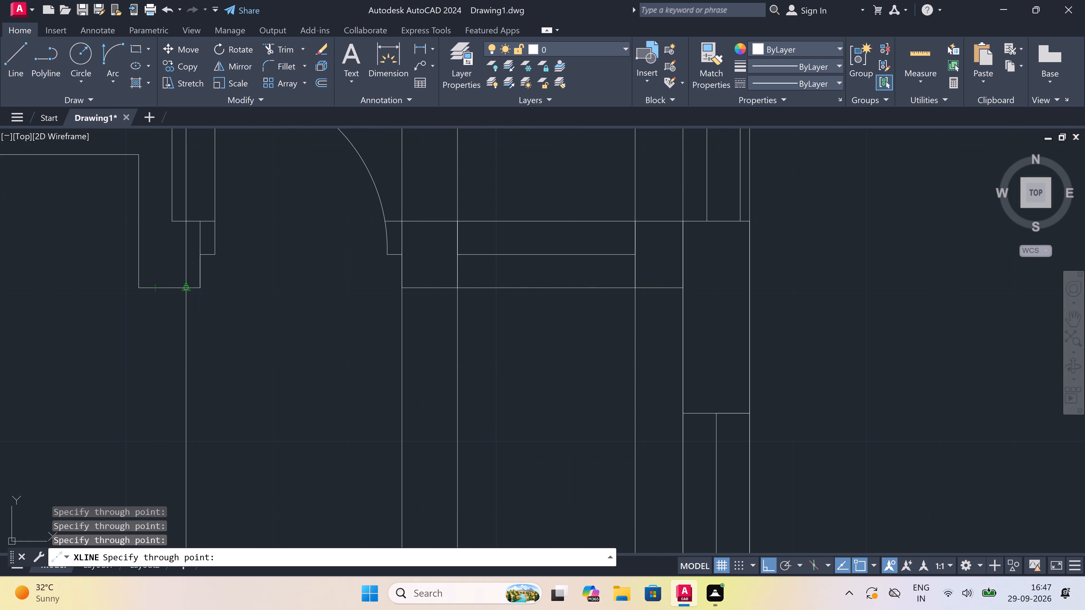
{"action": "left_click", "coordinate": [200, 284]}
Add vertical construction lines through both edges of the duplicate's north kitchen window between the middle and northeast decks.
{"action": "scroll", "coordinate": [310, 288], "scroll_direction": "down", "scroll_amount": 2}
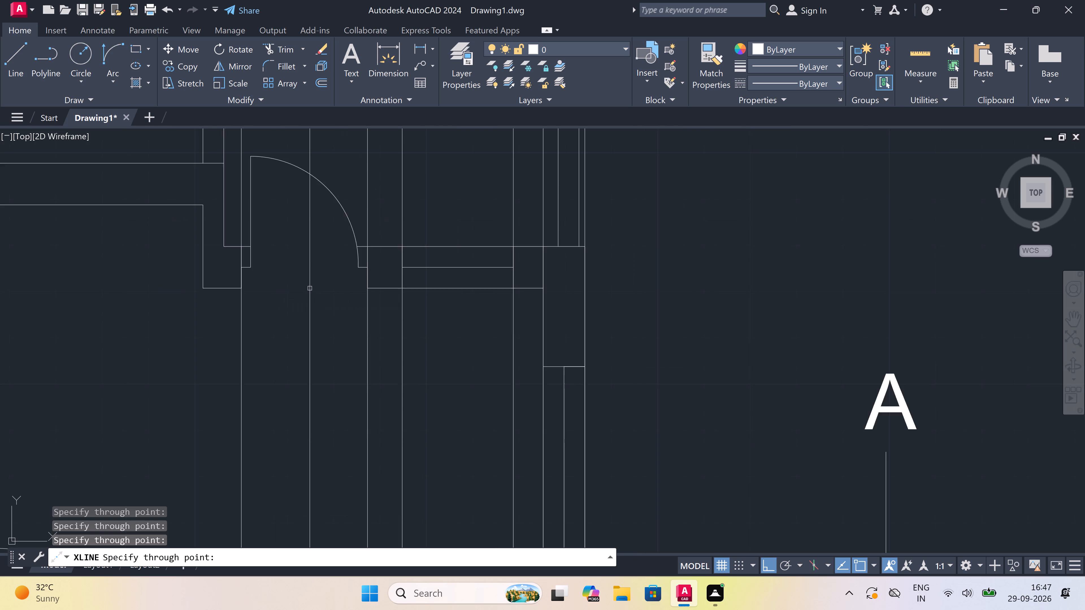
{"action": "scroll", "coordinate": [310, 288], "scroll_direction": "down", "scroll_amount": 3}
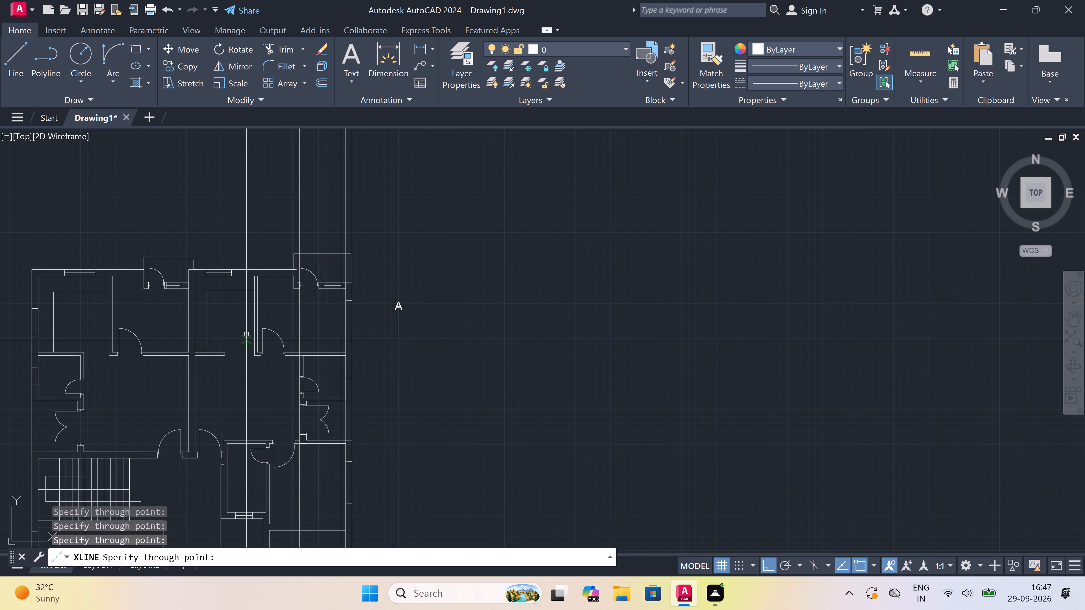
{"action": "scroll", "coordinate": [209, 251], "scroll_direction": "up", "scroll_amount": 1}
{"action": "scroll", "coordinate": [194, 278], "scroll_direction": "up", "scroll_amount": 1}
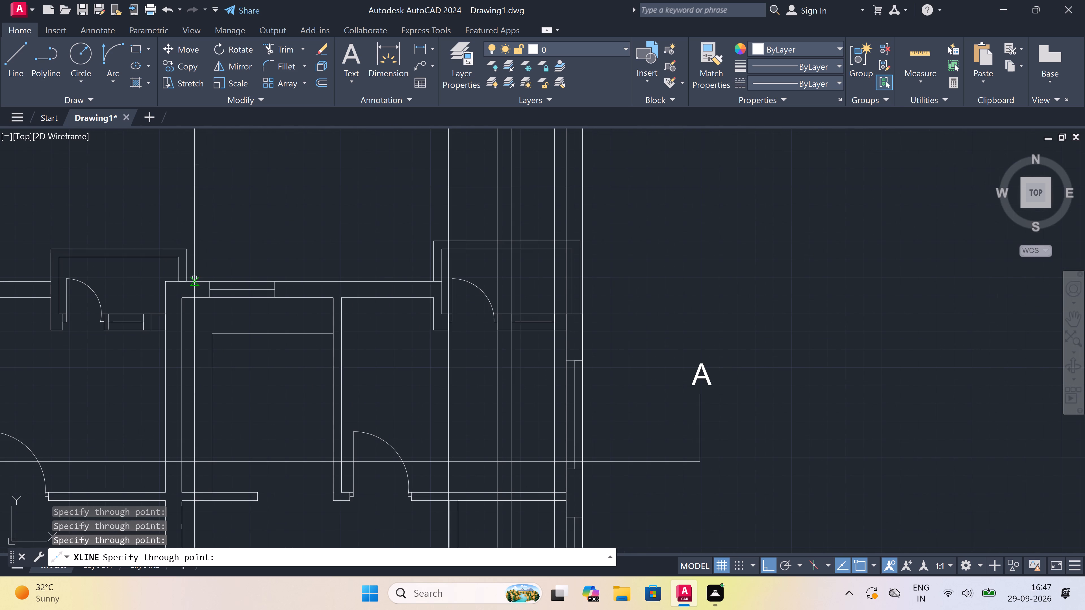
{"action": "left_click", "coordinate": [211, 274]}
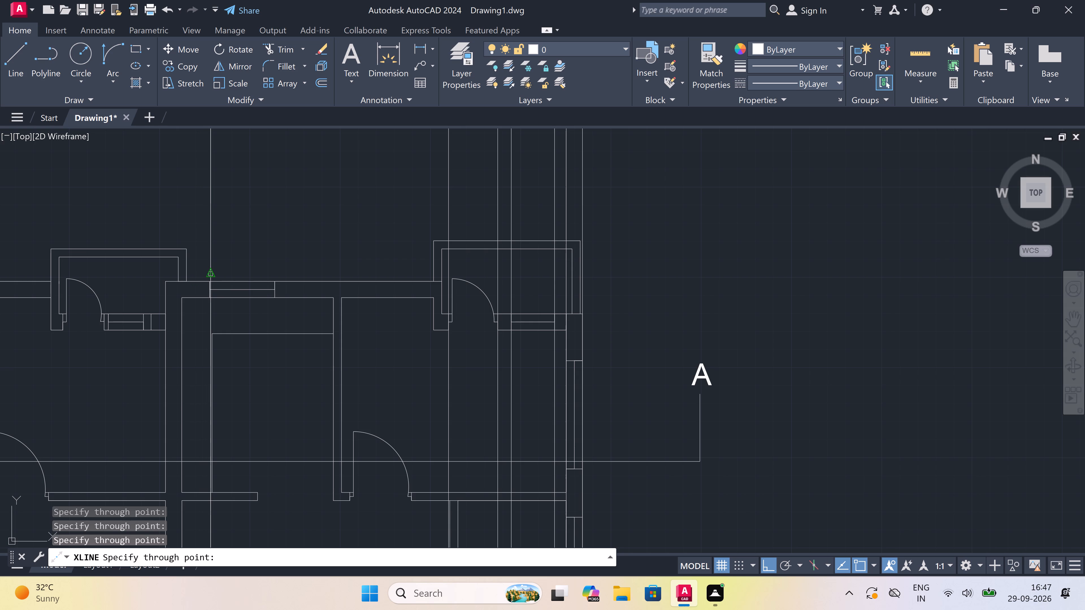
{"action": "left_click", "coordinate": [275, 277]}
Add vertical construction lines through both edges of the window and door openings at the duplicate plan's middle north deck.
{"action": "scroll", "coordinate": [276, 276], "scroll_direction": "down", "scroll_amount": 1}
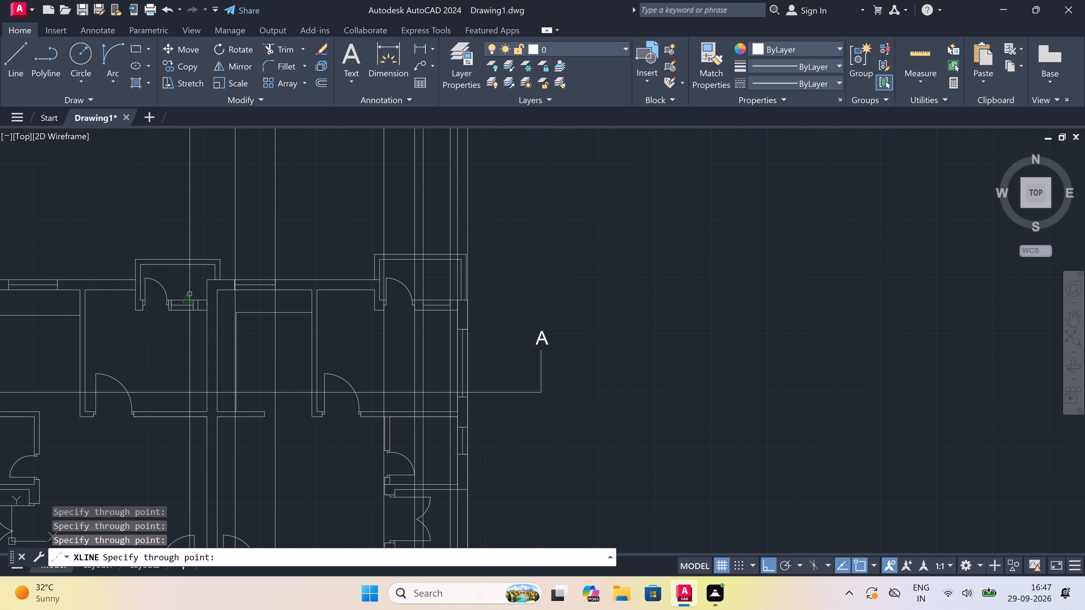
{"action": "scroll", "coordinate": [177, 309], "scroll_direction": "up", "scroll_amount": 2}
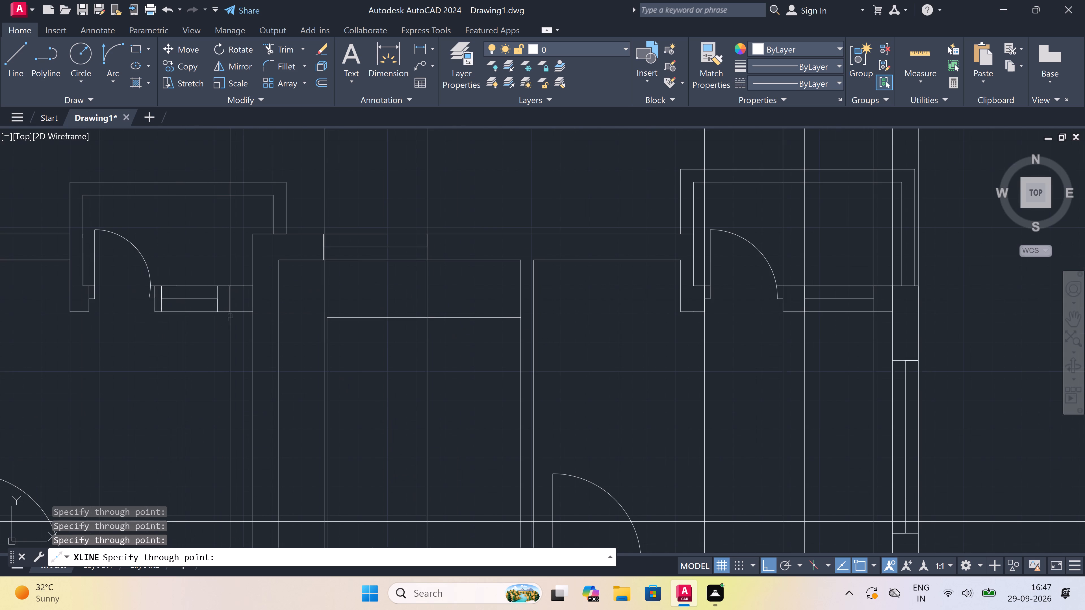
{"action": "left_click", "coordinate": [234, 312]}
{"action": "scroll", "coordinate": [213, 315], "scroll_direction": "up", "scroll_amount": 3}
{"action": "left_click", "coordinate": [231, 295]}
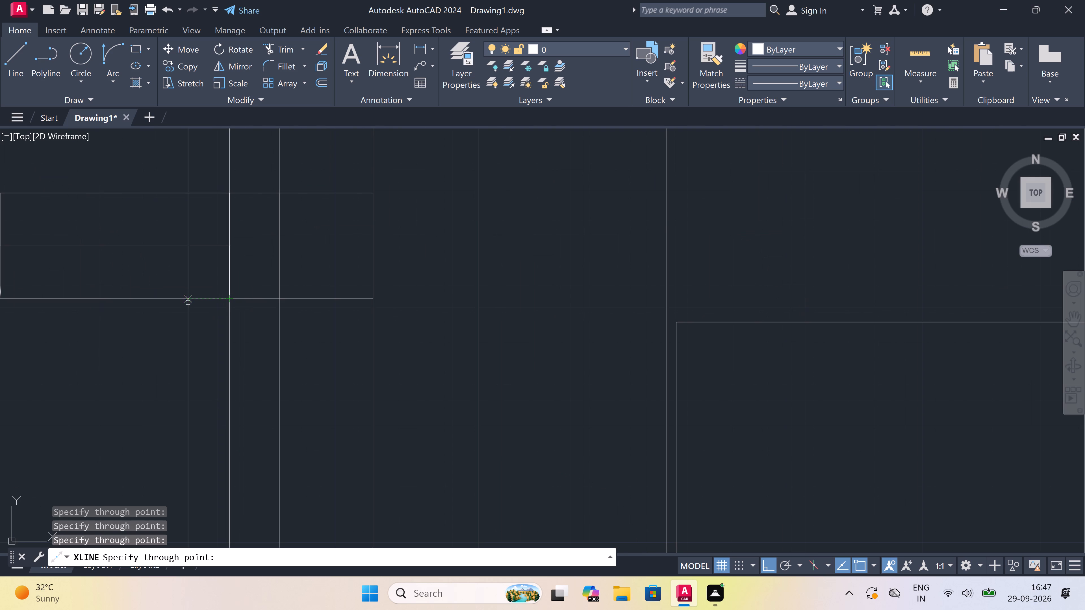
{"action": "scroll", "coordinate": [187, 303], "scroll_direction": "down", "scroll_amount": 3}
{"action": "scroll", "coordinate": [138, 307], "scroll_direction": "up", "scroll_amount": 1}
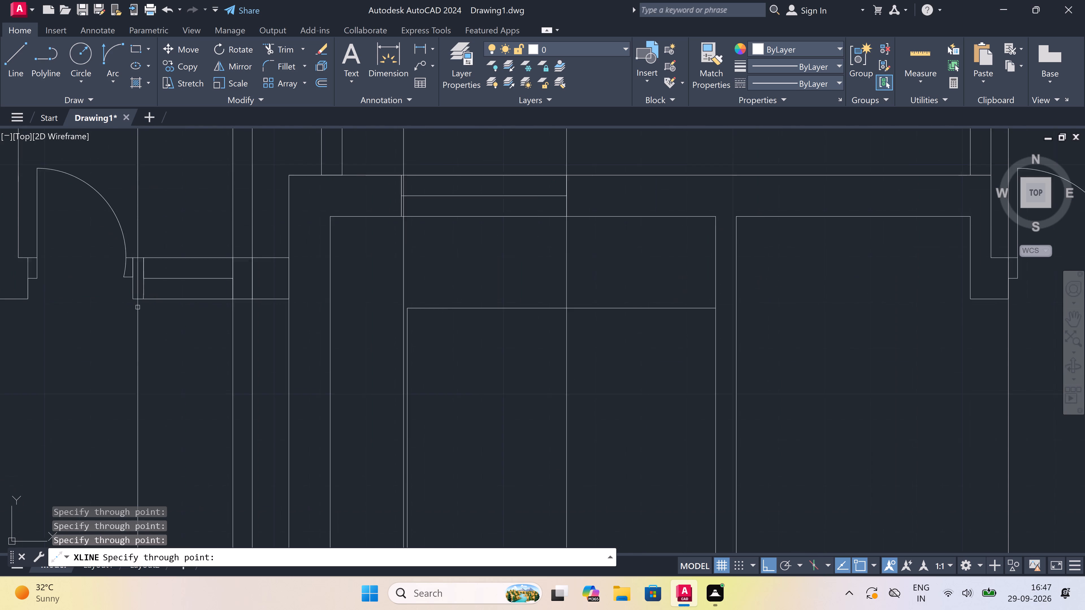
{"action": "scroll", "coordinate": [138, 307], "scroll_direction": "up", "scroll_amount": 2}
{"action": "left_click", "coordinate": [153, 287]}
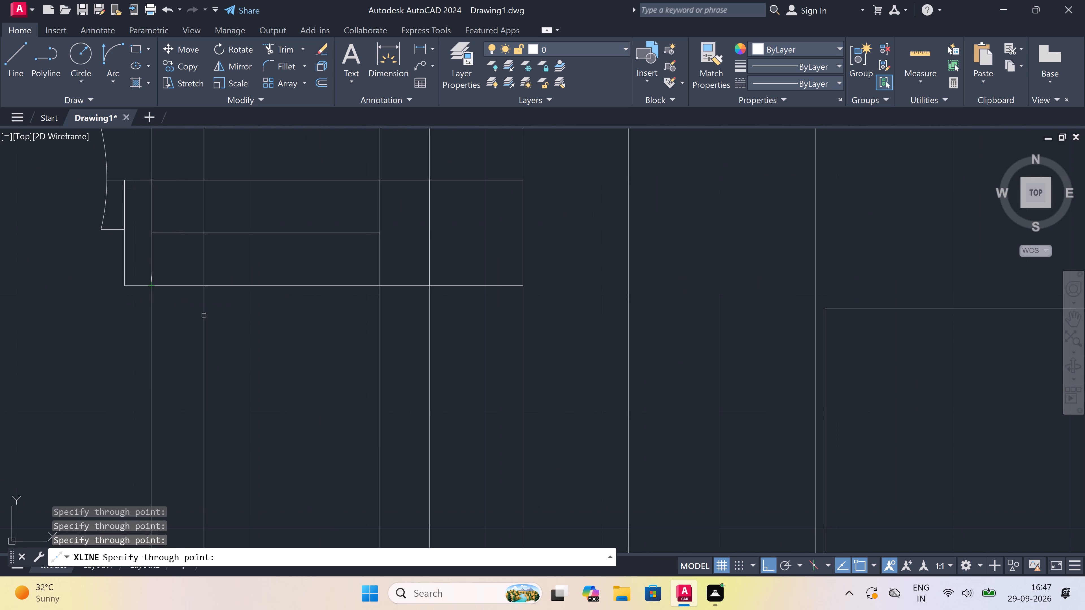
{"action": "scroll", "coordinate": [204, 316], "scroll_direction": "down", "scroll_amount": 4}
{"action": "scroll", "coordinate": [144, 312], "scroll_direction": "up", "scroll_amount": 2}
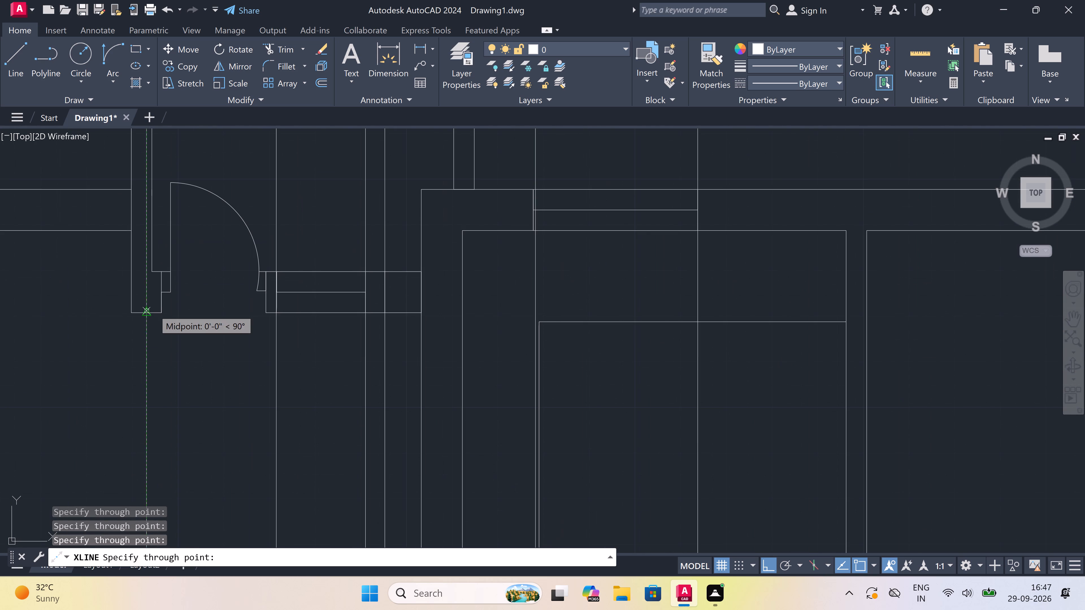
{"action": "left_click", "coordinate": [158, 310]}
{"action": "scroll", "coordinate": [231, 318], "scroll_direction": "up", "scroll_amount": 2}
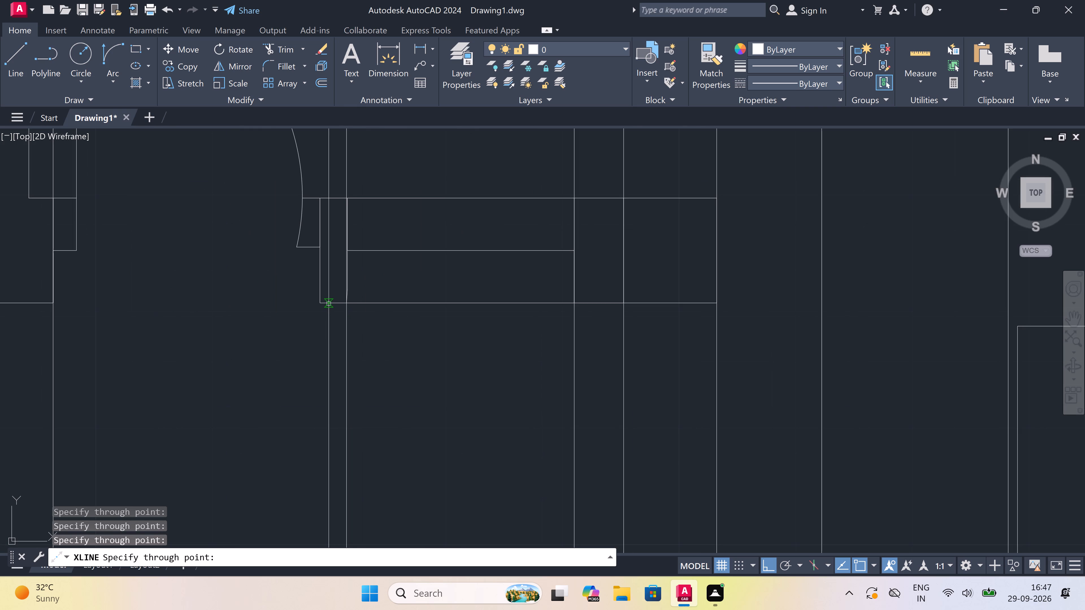
{"action": "left_click", "coordinate": [316, 302]}
Add vertical construction lines through both faces of the partition wall between the duplicate's northwest kitchen and the adjoining bedroom.
{"action": "scroll", "coordinate": [302, 298], "scroll_direction": "down", "scroll_amount": 4}
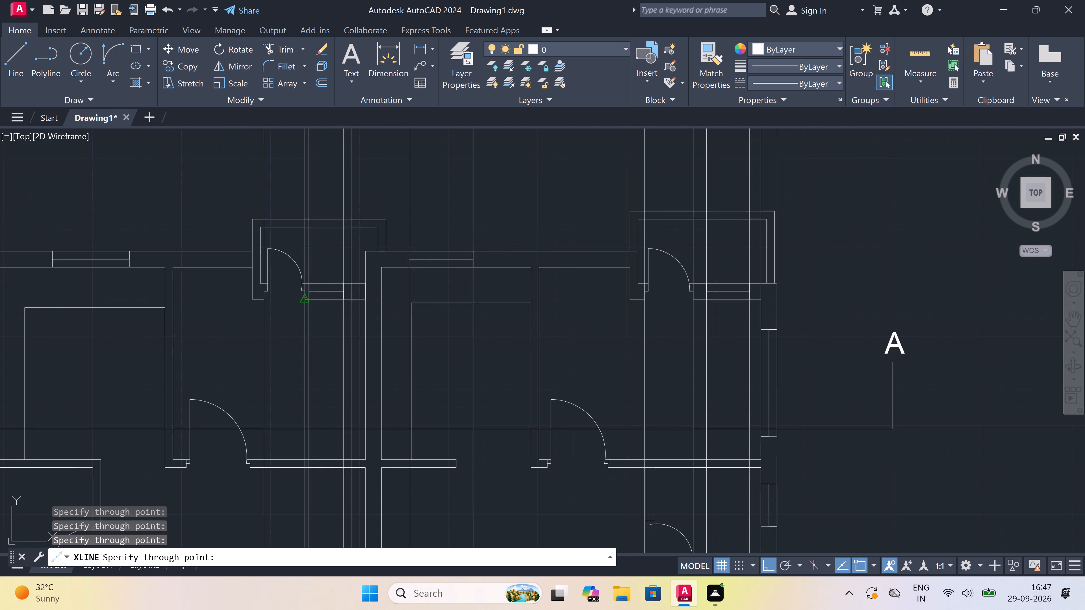
{"action": "scroll", "coordinate": [302, 298], "scroll_direction": "down", "scroll_amount": 1}
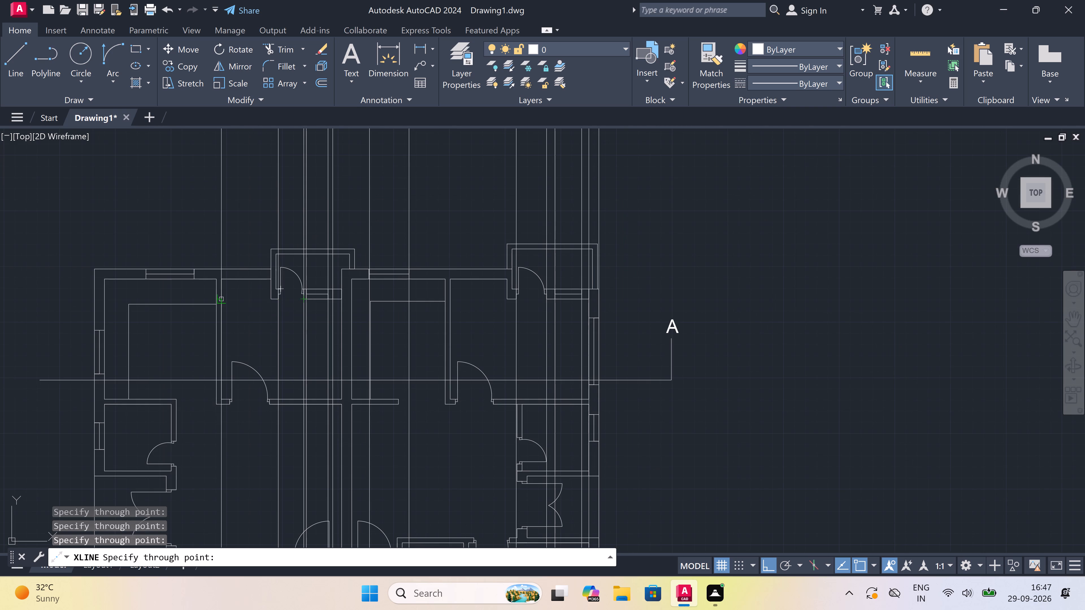
{"action": "scroll", "coordinate": [216, 301], "scroll_direction": "up", "scroll_amount": 2}
{"action": "left_click", "coordinate": [216, 301]}
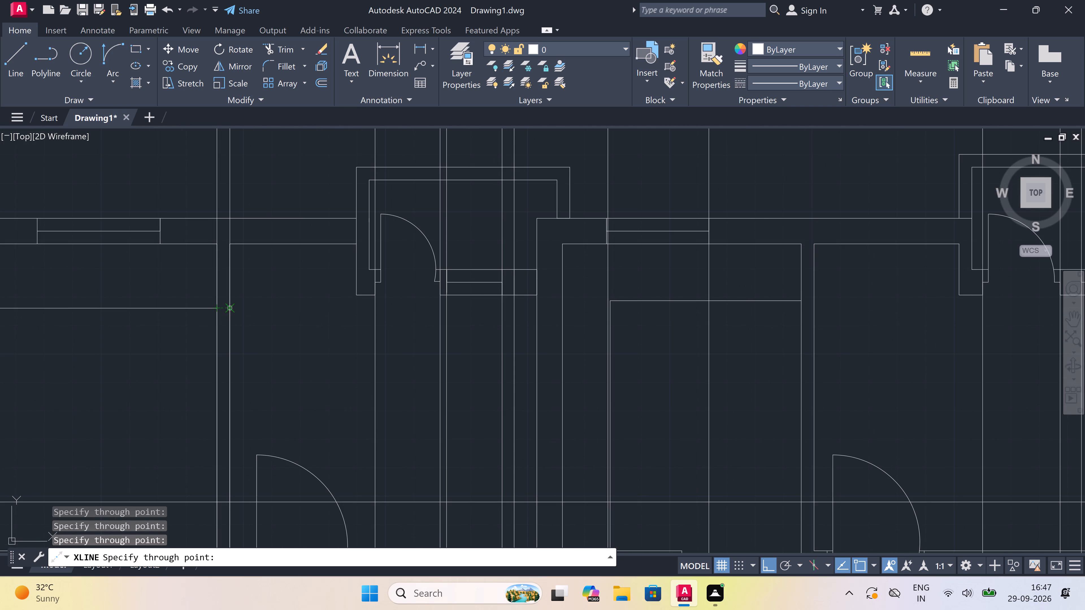
{"action": "left_click", "coordinate": [233, 306]}
Add vertical construction lines through both edges of the duplicate plan's northwest kitchen window in the north wall.
{"action": "scroll", "coordinate": [233, 306], "scroll_direction": "down", "scroll_amount": 2}
{"action": "scroll", "coordinate": [157, 274], "scroll_direction": "up", "scroll_amount": 2}
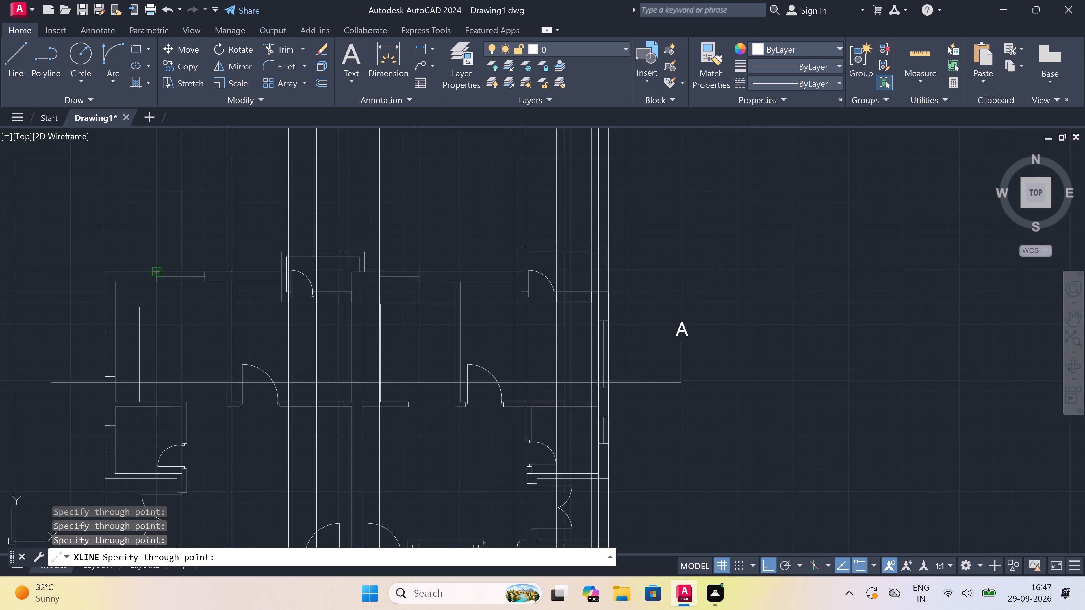
{"action": "left_click", "coordinate": [157, 274]}
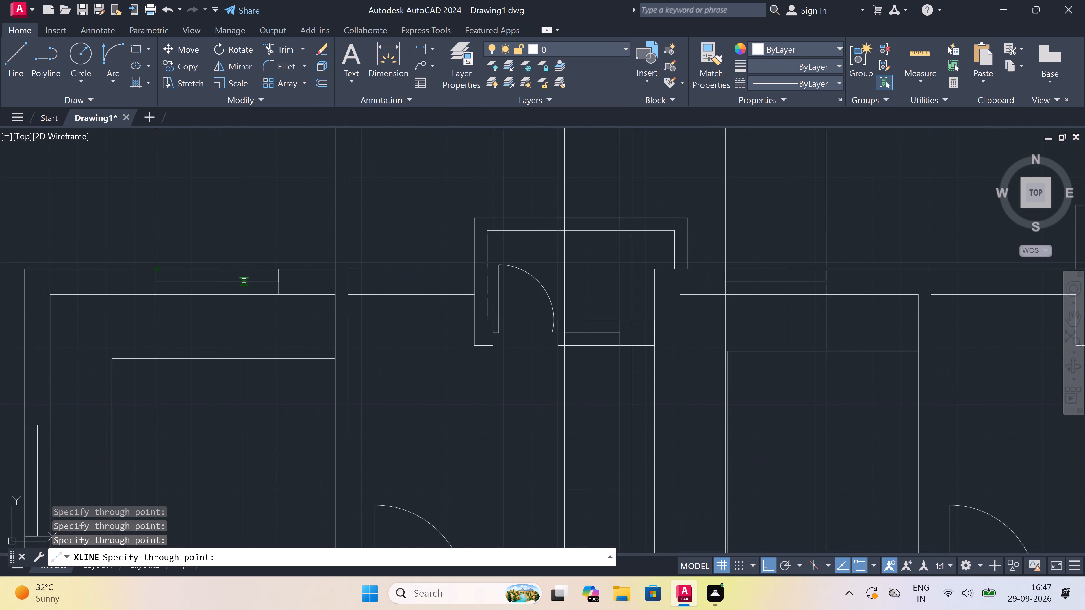
{"action": "left_click", "coordinate": [280, 278]}
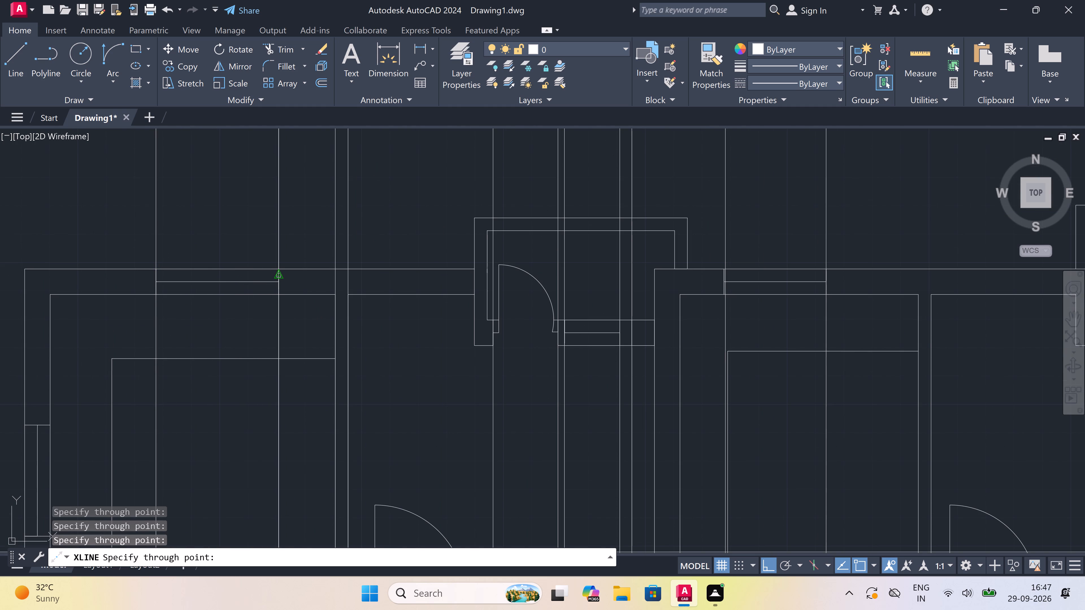
Add vertical construction lines through both faces of the duplicate plan's west exterior wall at the northwest kitchen.
{"action": "scroll", "coordinate": [280, 278], "scroll_direction": "down", "scroll_amount": 3}
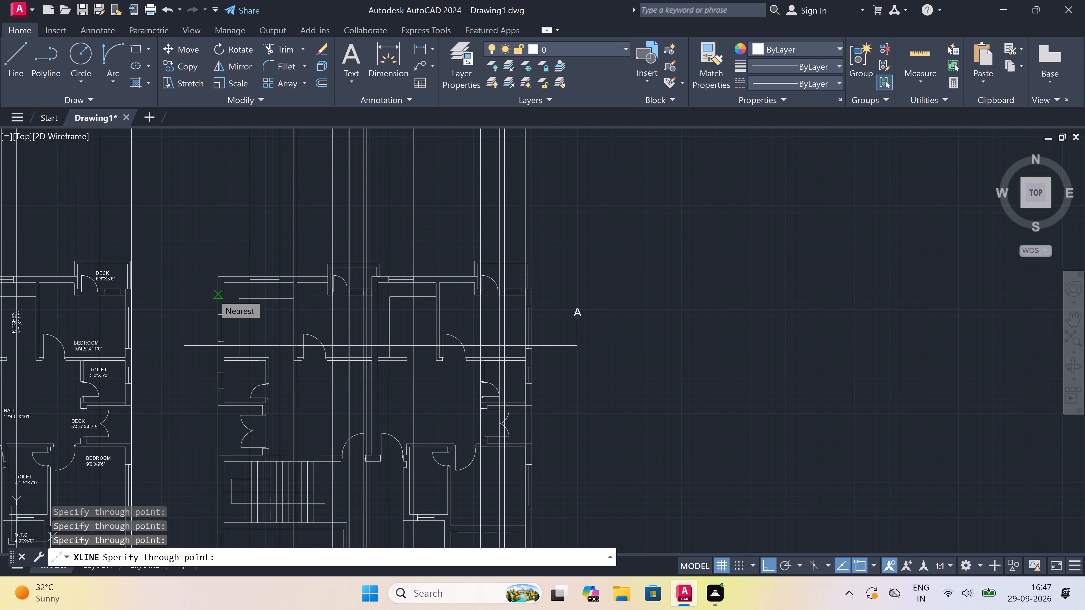
{"action": "scroll", "coordinate": [210, 307], "scroll_direction": "up", "scroll_amount": 3}
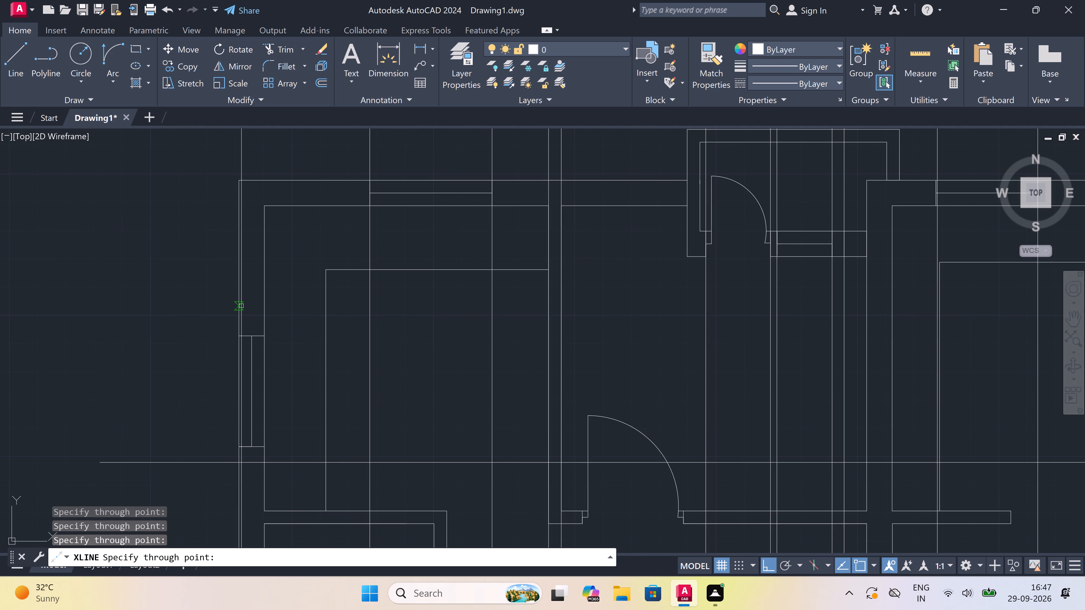
{"action": "left_click", "coordinate": [238, 306]}
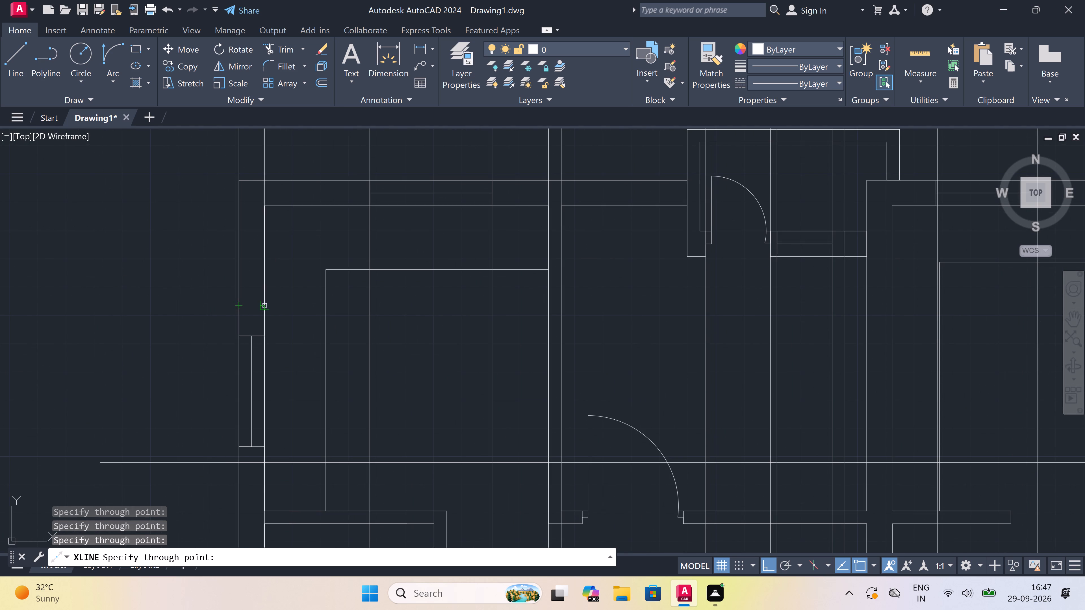
{"action": "left_click", "coordinate": [263, 305]}
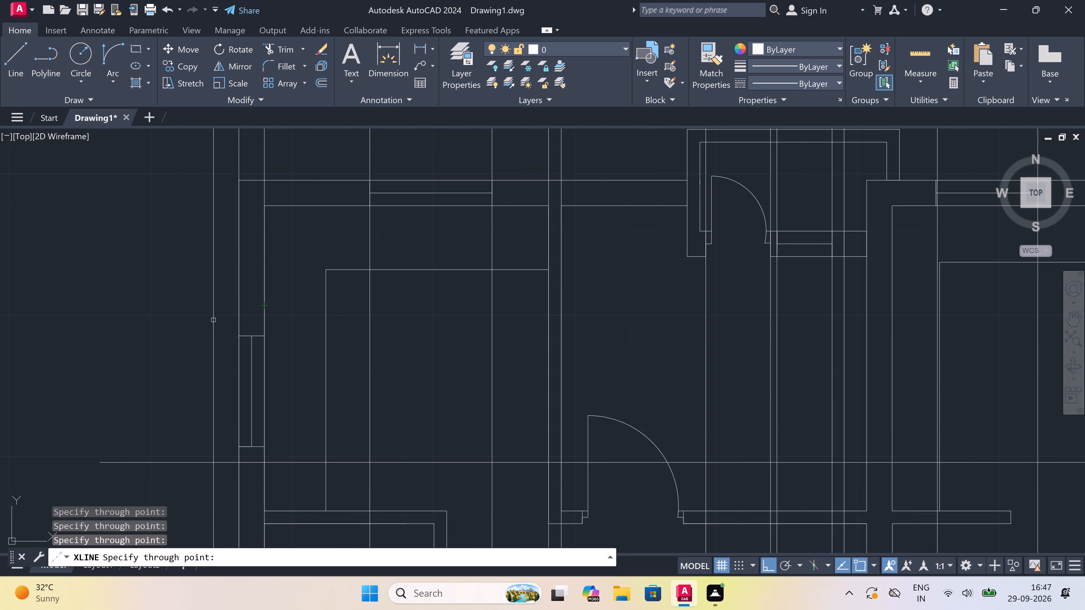
{"action": "key", "text": "Escape"}
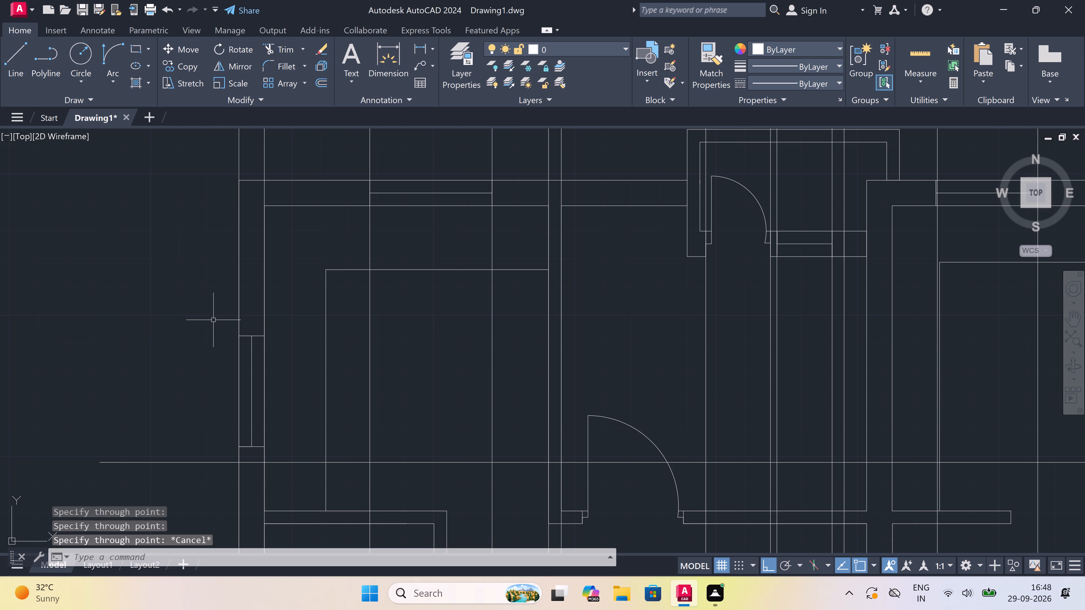
Draw a horizontal construction line across both sets of vertical projection lines, a short distance north of the decks.
{"action": "scroll", "coordinate": [290, 296], "scroll_direction": "down", "scroll_amount": 4}
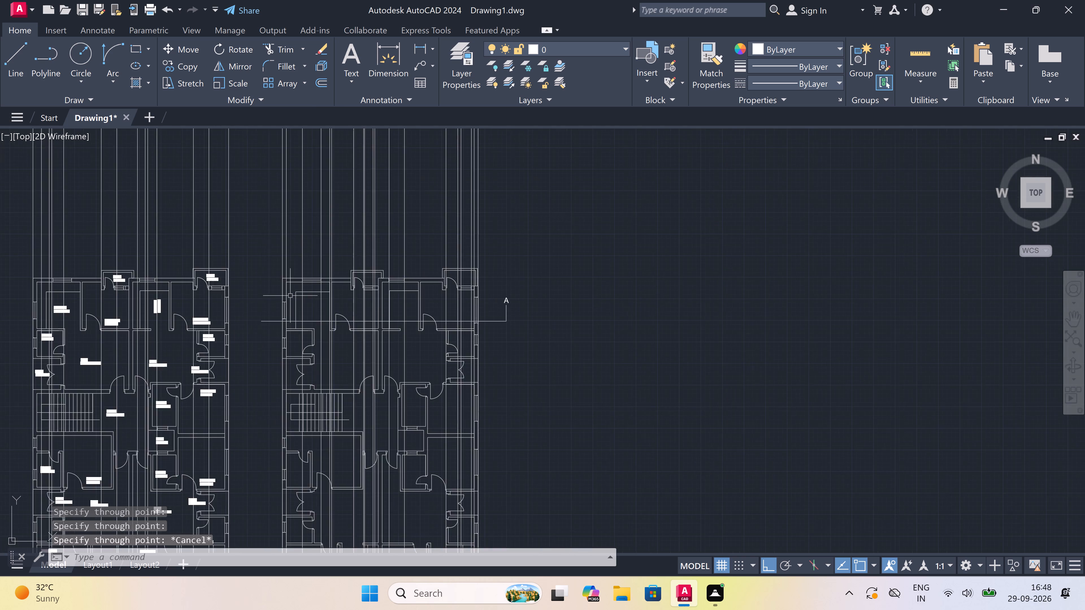
{"action": "scroll", "coordinate": [290, 296], "scroll_direction": "down", "scroll_amount": 1}
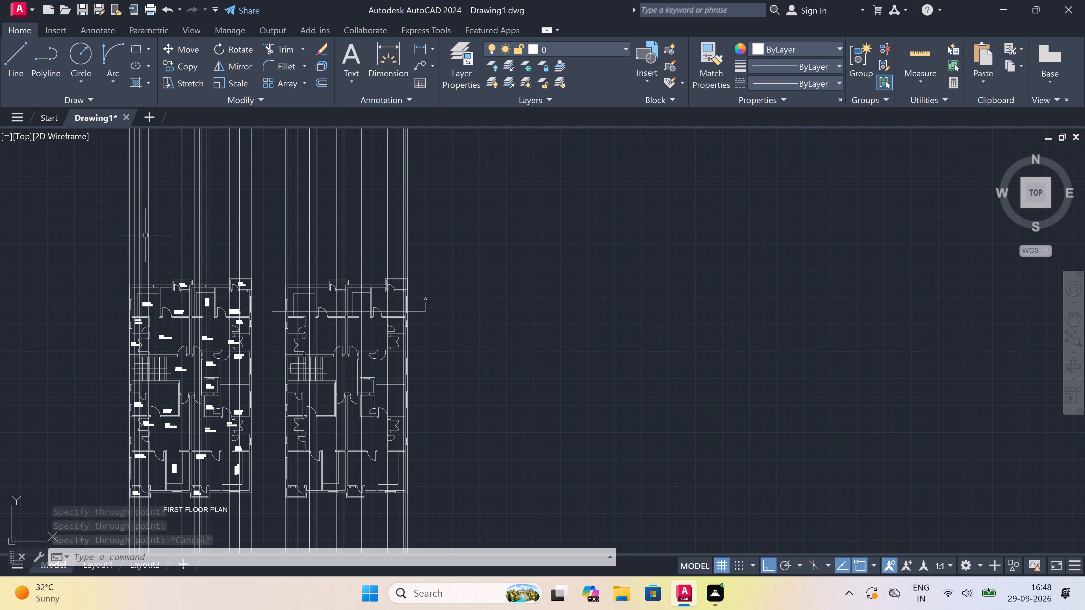
{"action": "scroll", "coordinate": [127, 254], "scroll_direction": "up", "scroll_amount": 3}
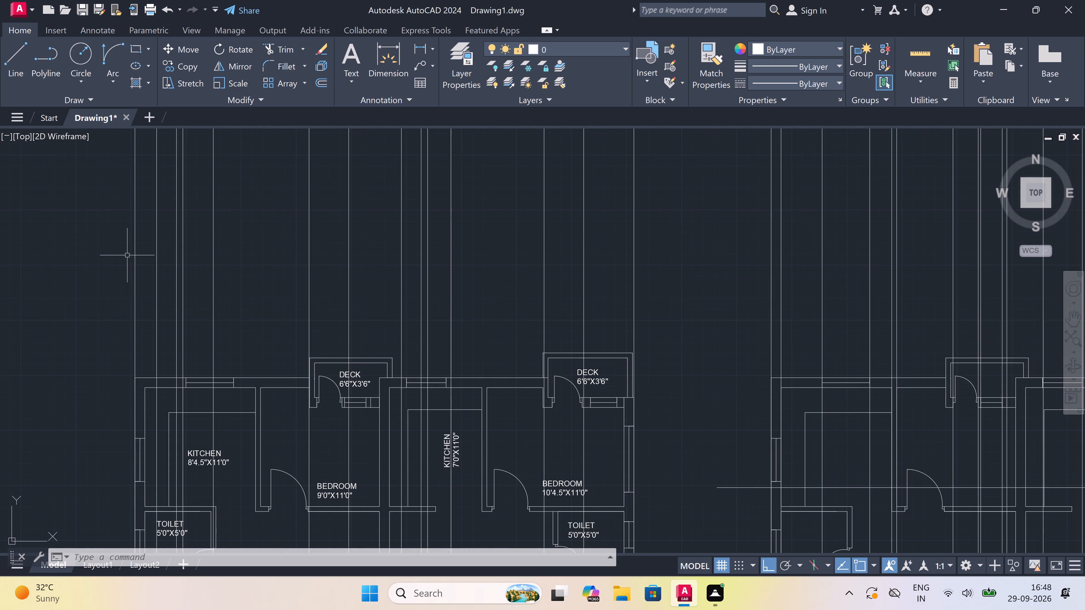
{"action": "type", "text": "XL"}
{"action": "key", "text": "space"}
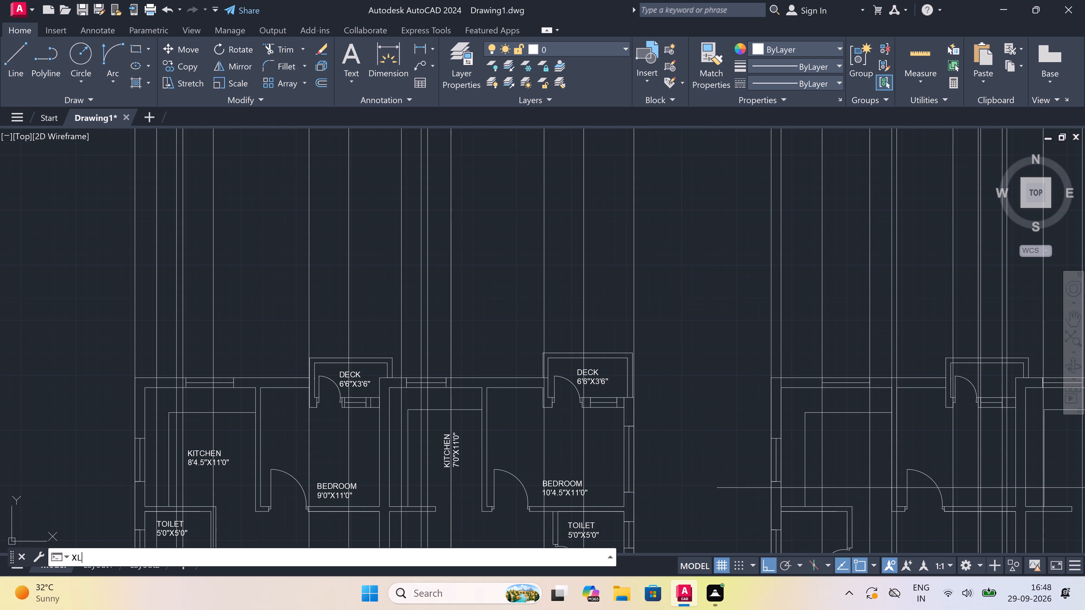
{"action": "scroll", "coordinate": [127, 254], "scroll_direction": "down", "scroll_amount": 1}
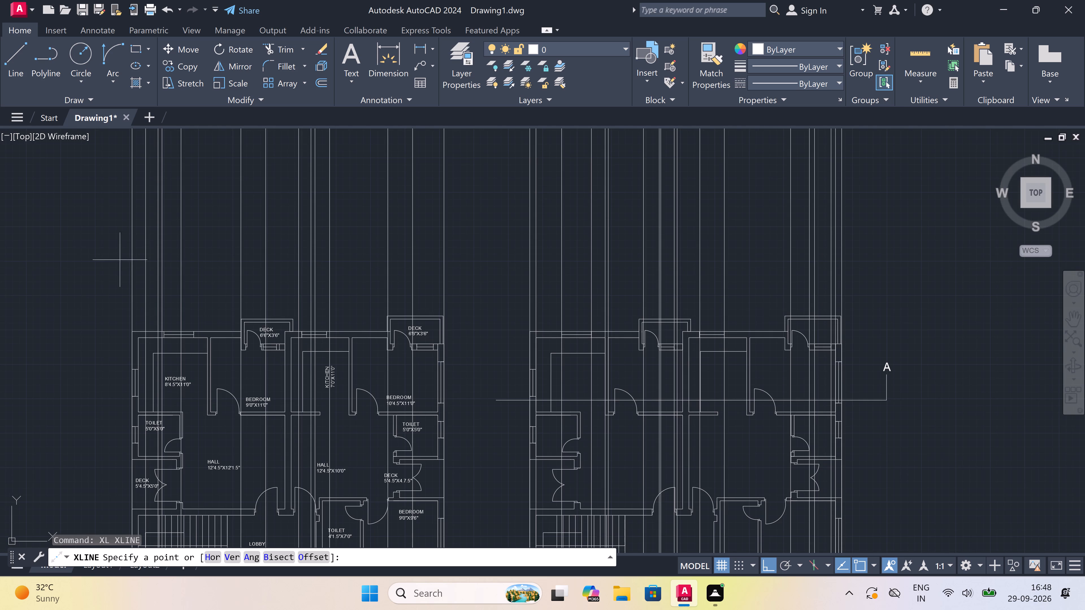
{"action": "left_click", "coordinate": [86, 274]}
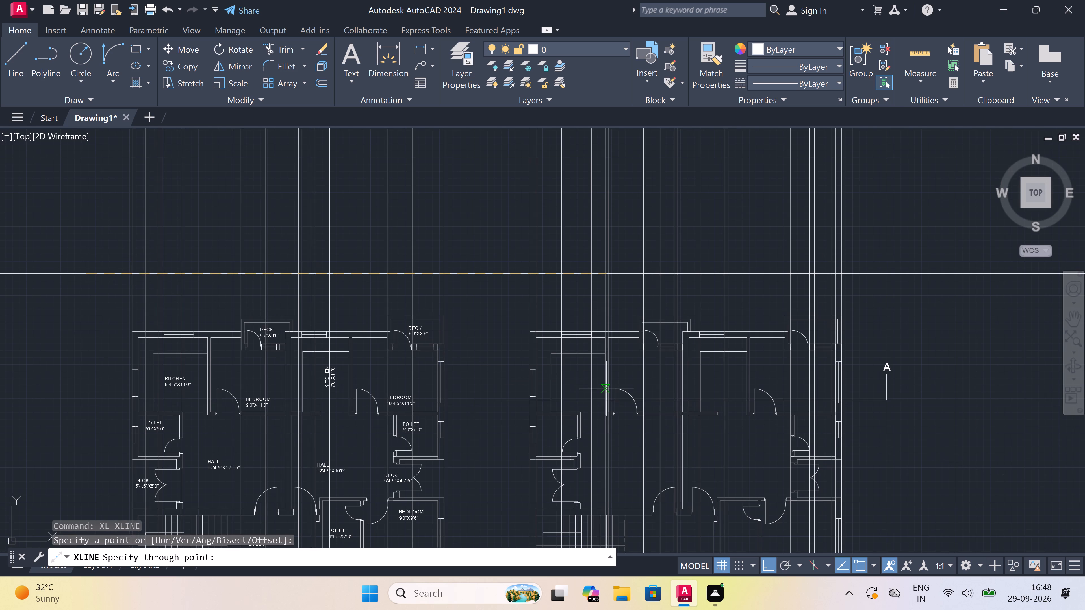
{"action": "left_click", "coordinate": [470, 280]}
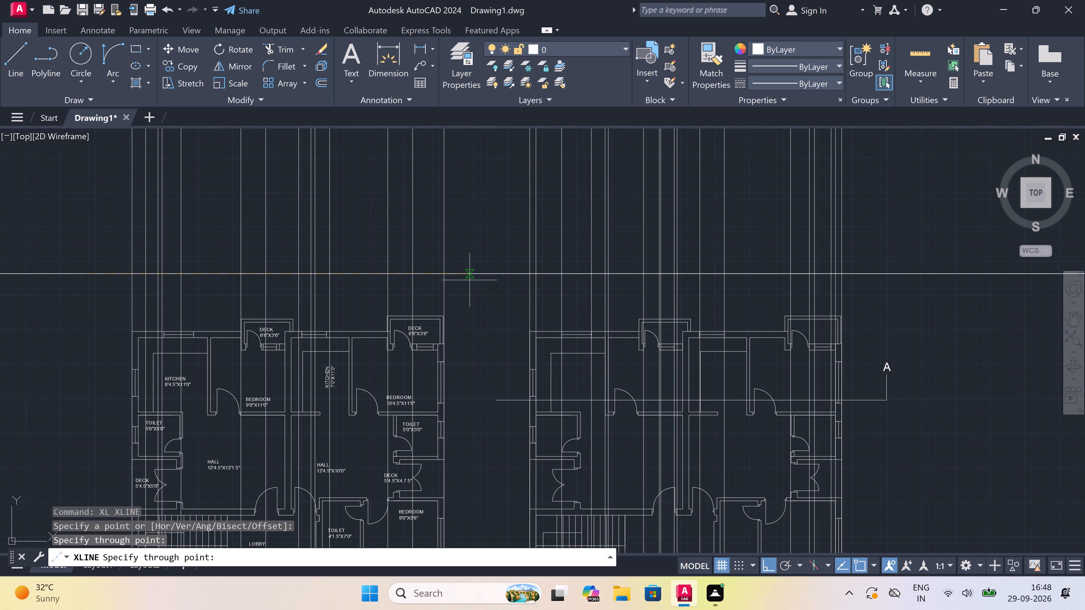
{"action": "key", "text": "Escape"}
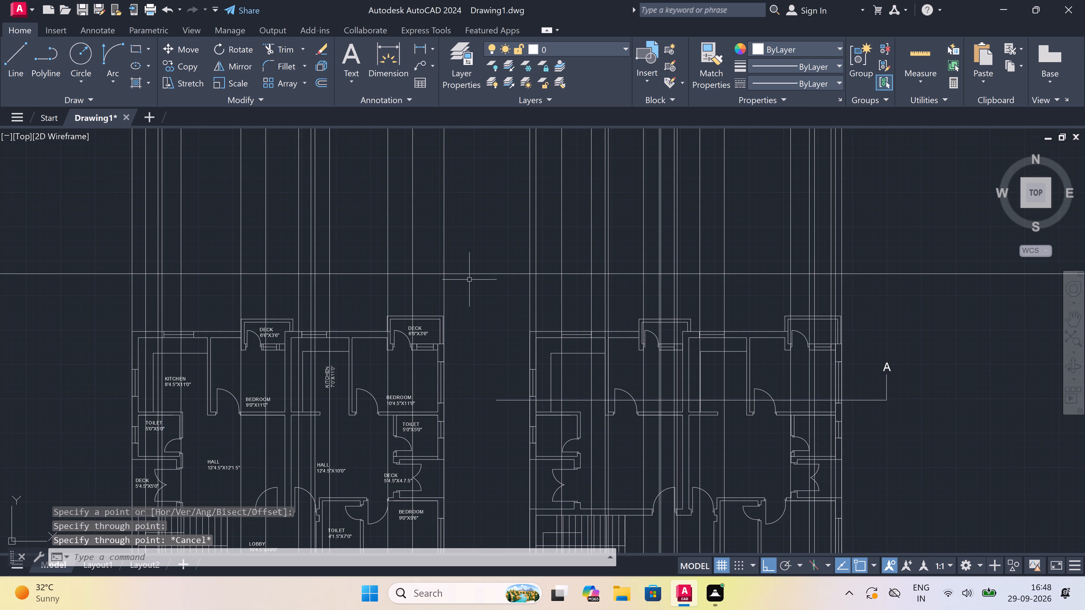
Offset the horizontal construction line north of the plans 6" upward.
{"action": "scroll", "coordinate": [466, 290], "scroll_direction": "down", "scroll_amount": 3}
{"action": "scroll", "coordinate": [485, 248], "scroll_direction": "up", "scroll_amount": 2}
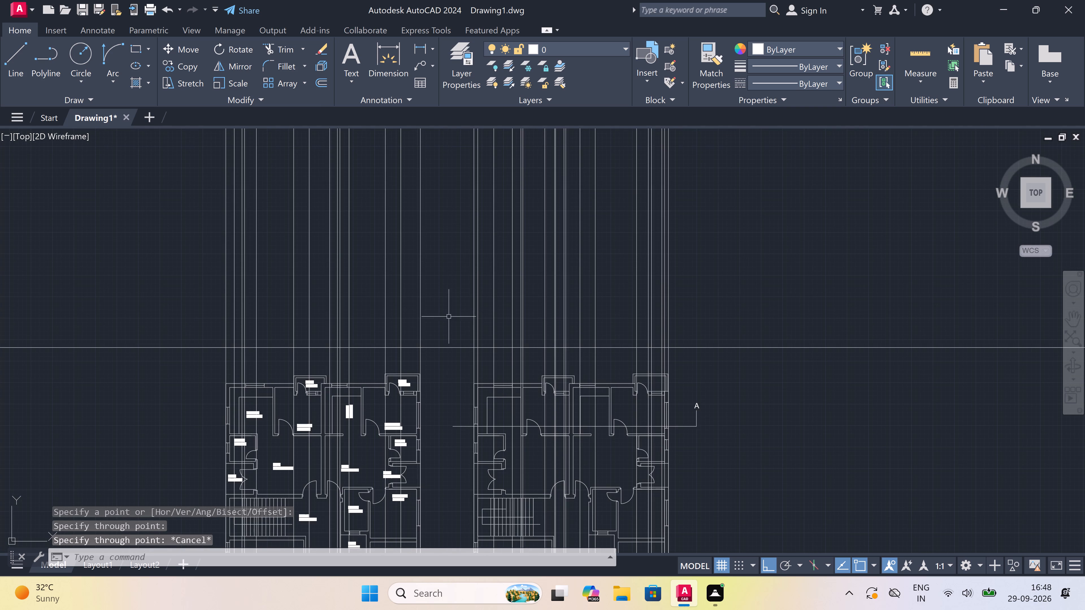
{"action": "scroll", "coordinate": [445, 323], "scroll_direction": "up", "scroll_amount": 2}
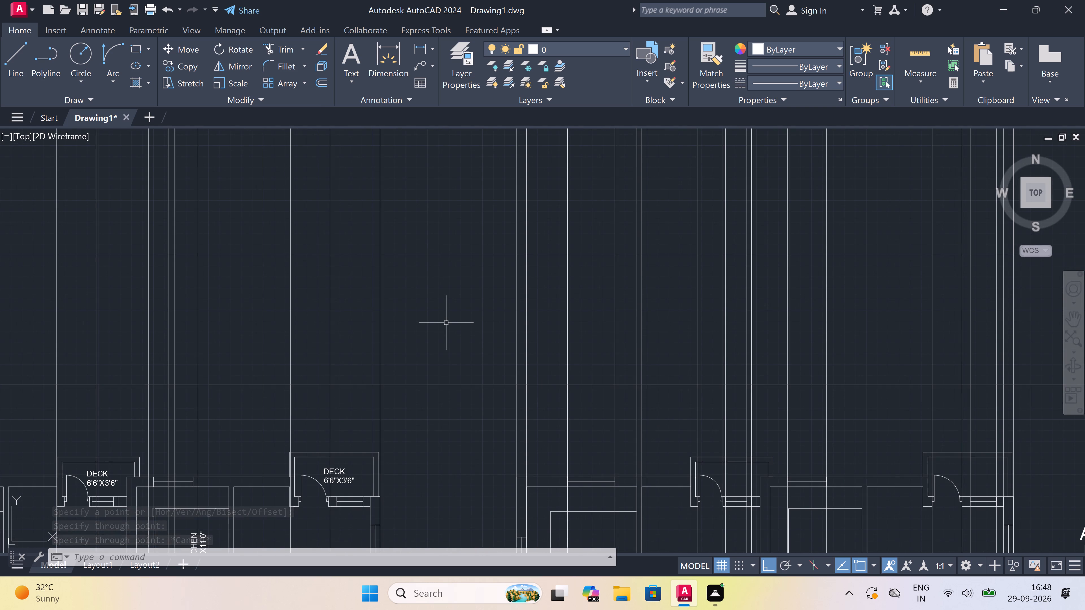
{"action": "type", "text": "O"}
{"action": "key", "text": "space"}
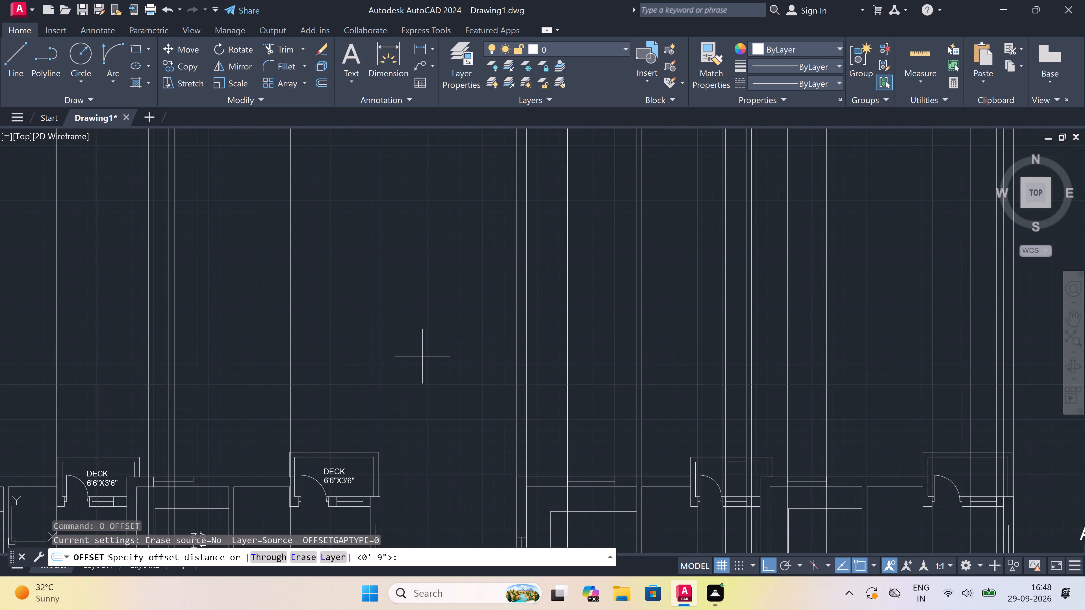
{"action": "left_click", "coordinate": [418, 380]}
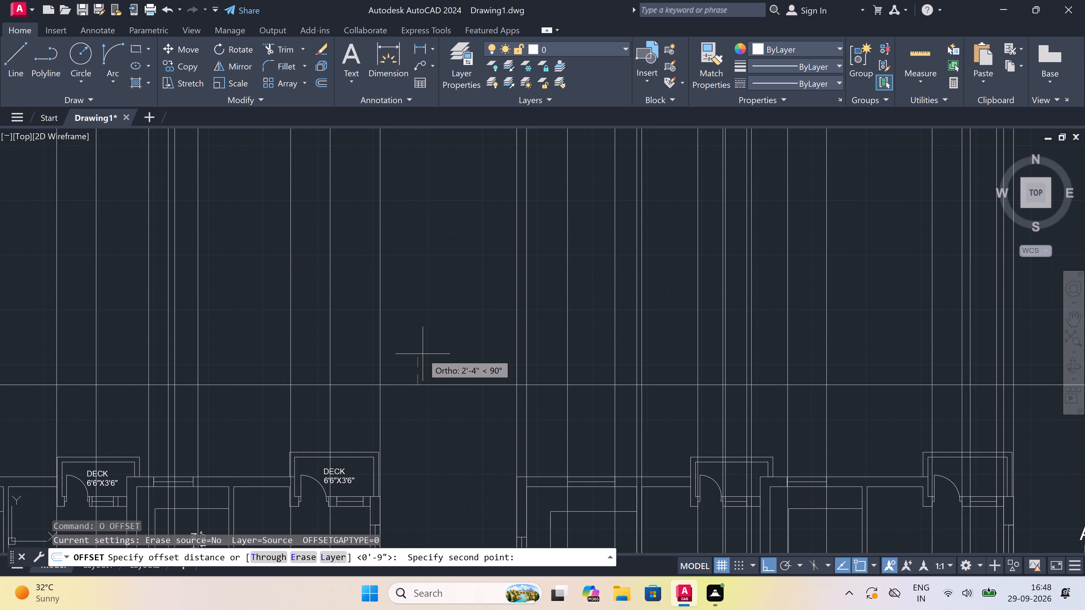
{"action": "key", "text": "6"}
{"action": "type", "text": "\""}
{"action": "key", "text": "space"}
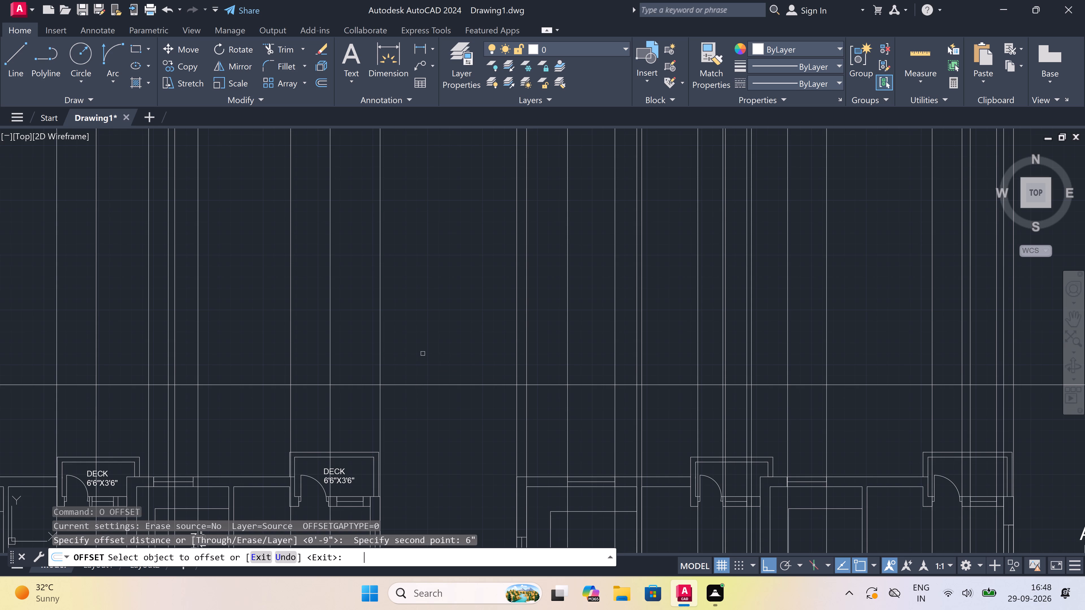
{"action": "left_click", "coordinate": [398, 386]}
{"action": "left_click", "coordinate": [401, 371]}
{"action": "key", "text": "Escape"}
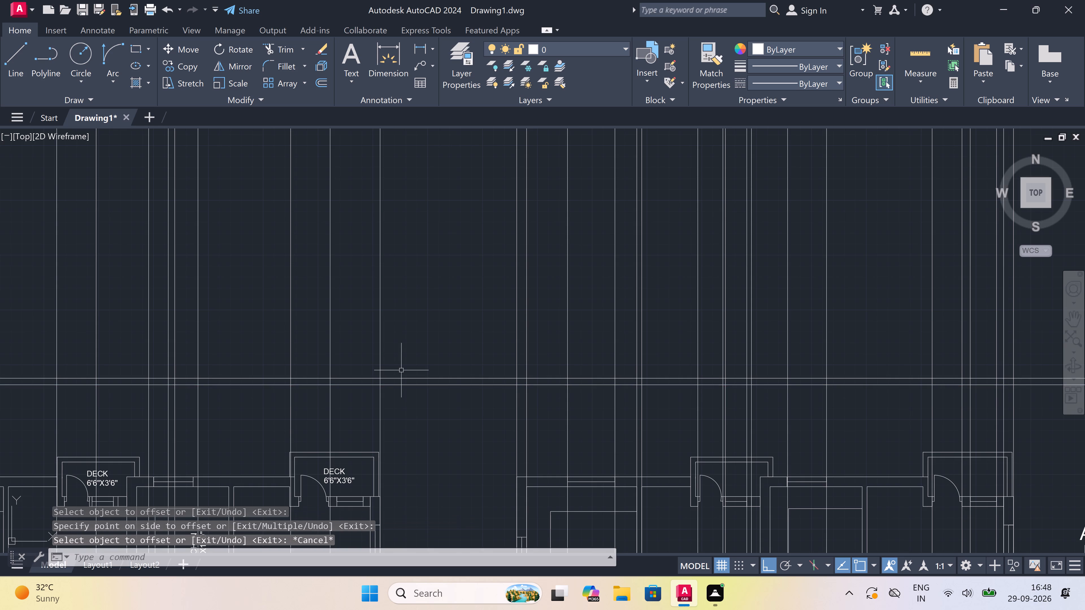
Offset the upper line of the 6" horizontal pair 3' upward.
{"action": "key", "text": "space"}
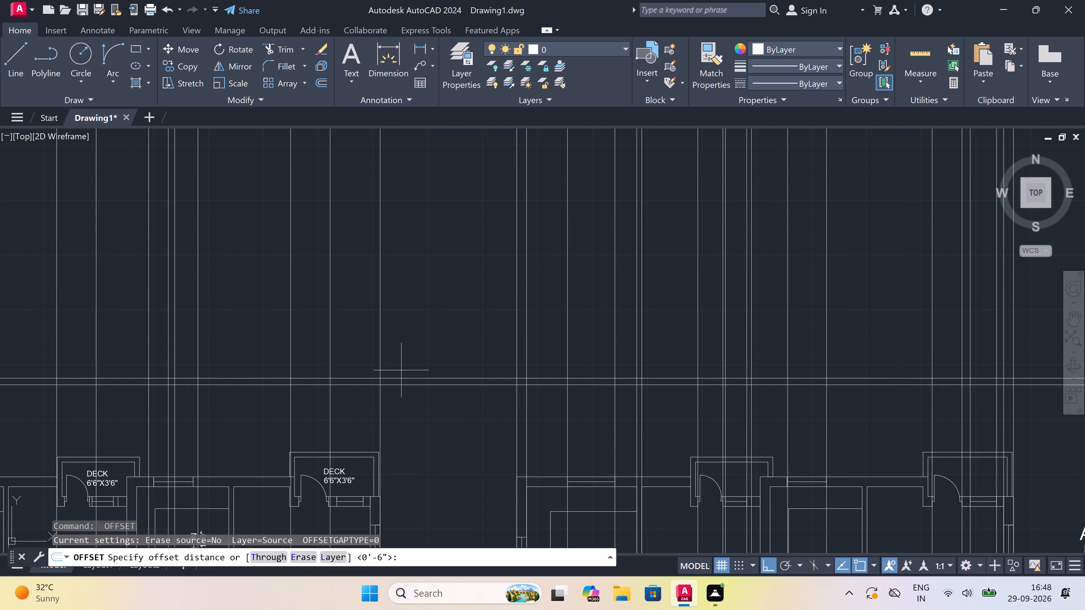
{"action": "scroll", "coordinate": [401, 371], "scroll_direction": "up", "scroll_amount": 2}
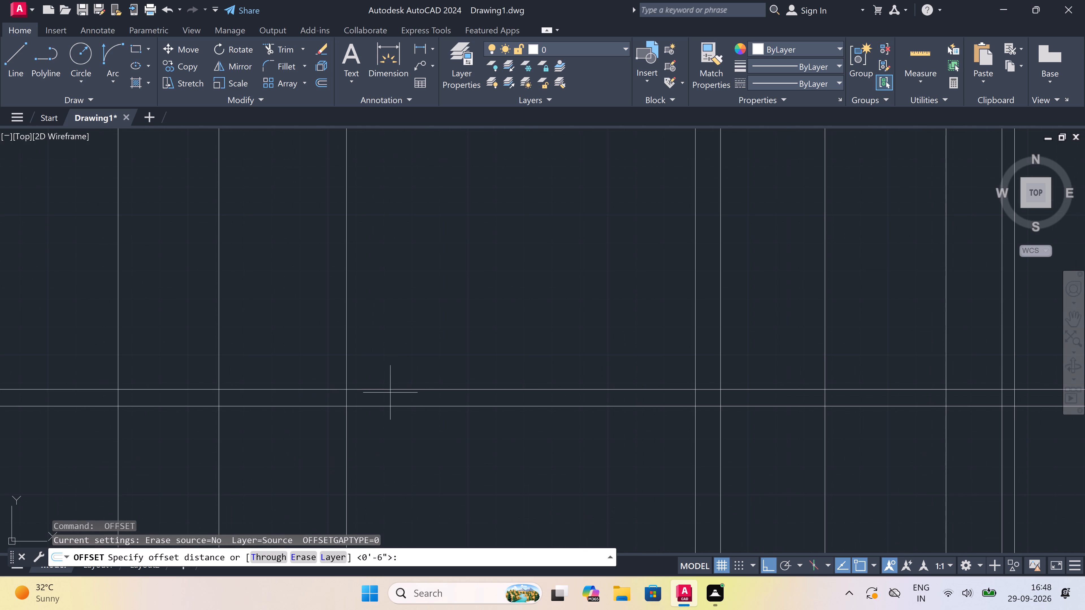
{"action": "left_click", "coordinate": [390, 389]}
{"action": "type", "text": "3'"}
{"action": "key", "text": "space"}
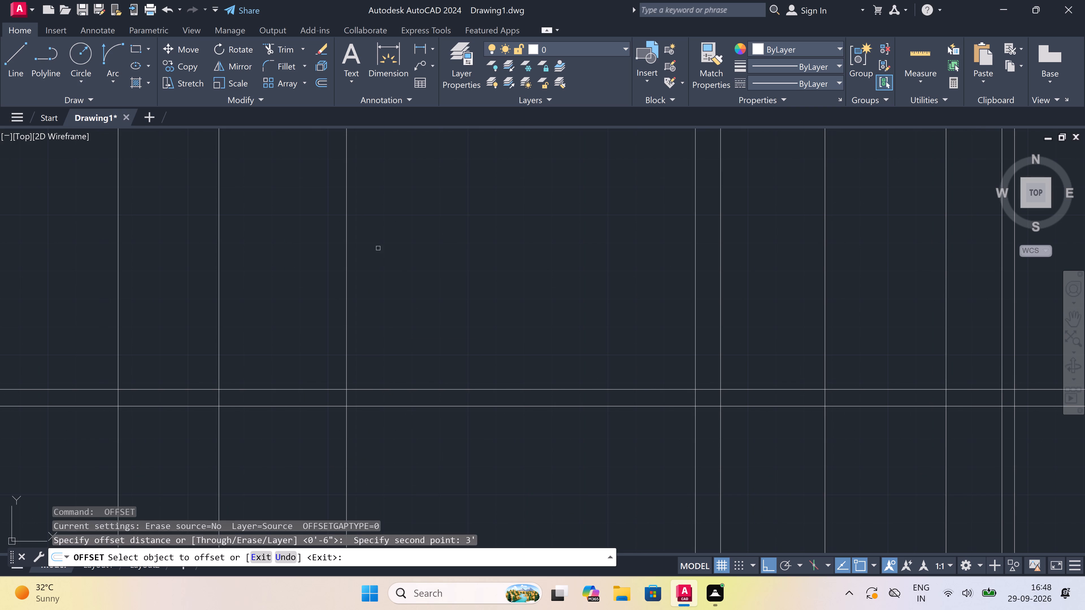
{"action": "left_click", "coordinate": [375, 389]}
{"action": "left_click", "coordinate": [382, 357]}
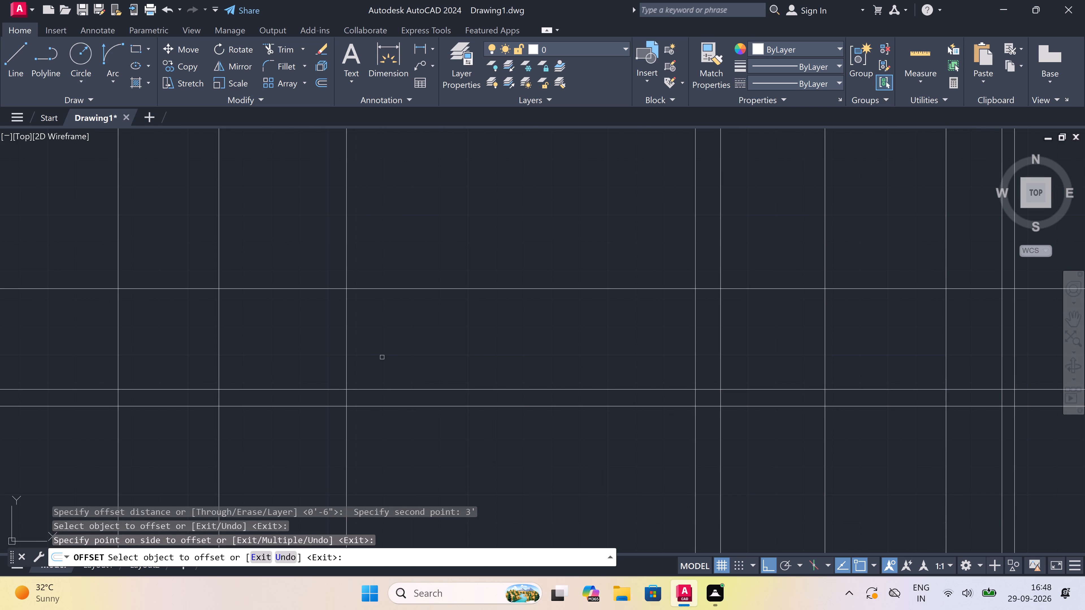
{"action": "key", "text": "Escape"}
Offset the topmost horizontal construction line 4' upward.
{"action": "key", "text": "space"}
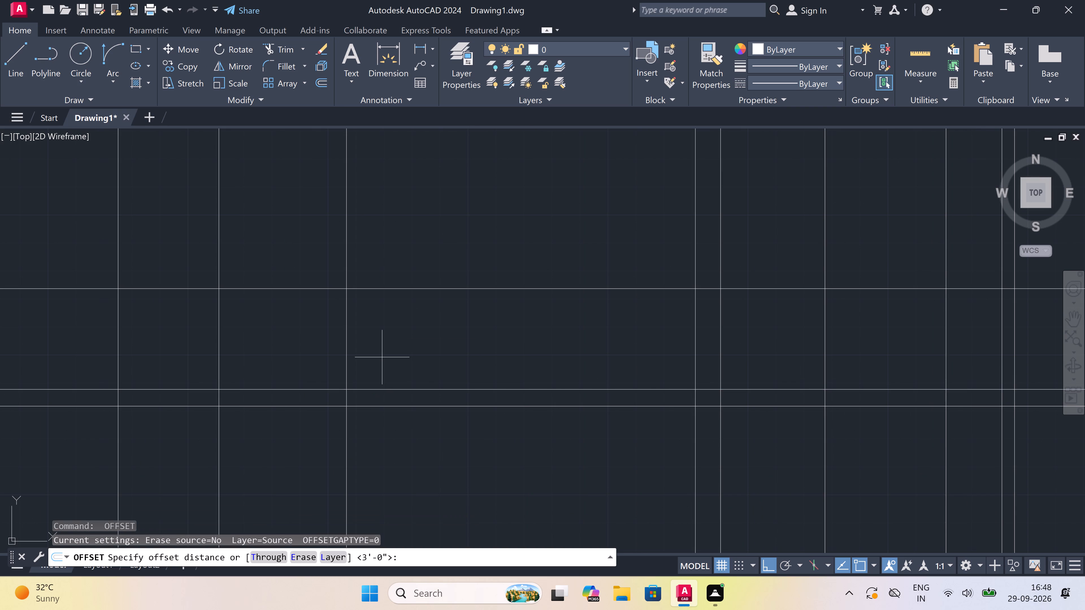
{"action": "scroll", "coordinate": [382, 357], "scroll_direction": "down", "scroll_amount": 2}
{"action": "scroll", "coordinate": [385, 326], "scroll_direction": "up", "scroll_amount": 1}
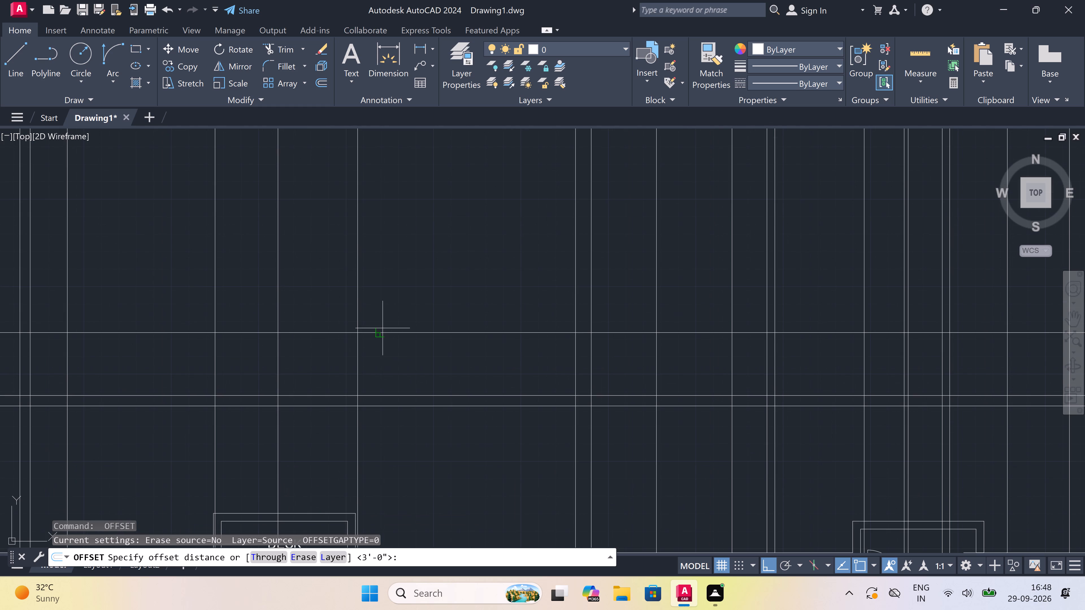
{"action": "left_click", "coordinate": [383, 328]}
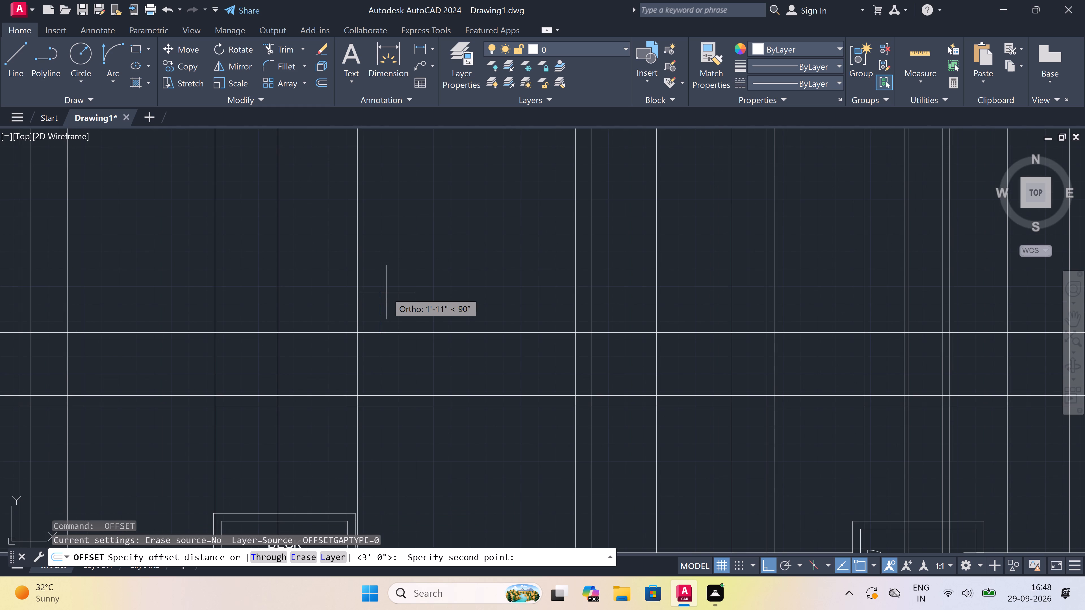
{"action": "type", "text": "4'"}
{"action": "key", "text": "space"}
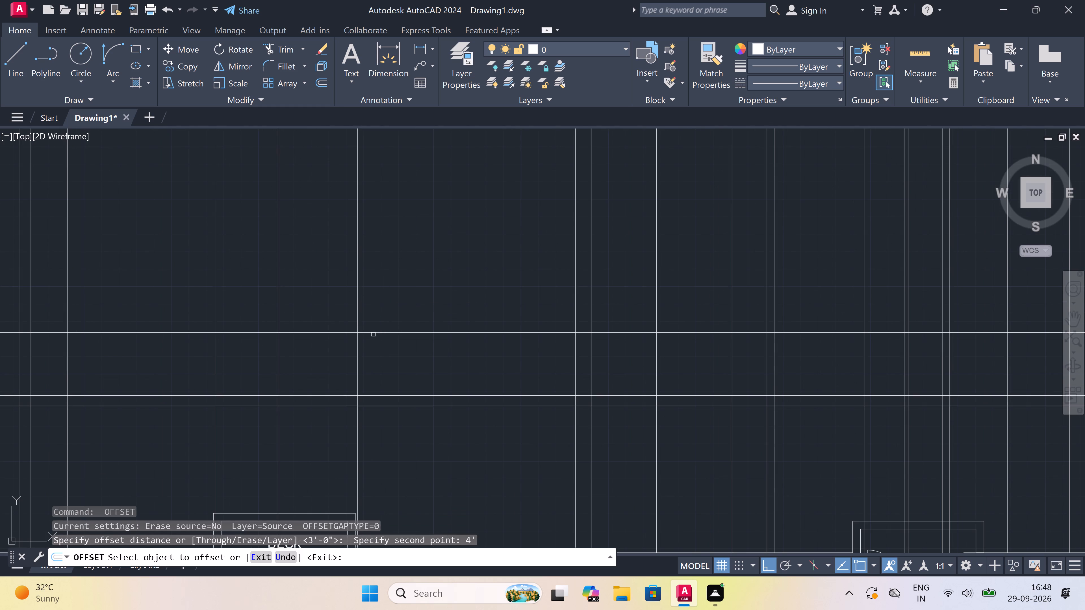
{"action": "left_click", "coordinate": [373, 331]}
{"action": "left_click", "coordinate": [374, 295]}
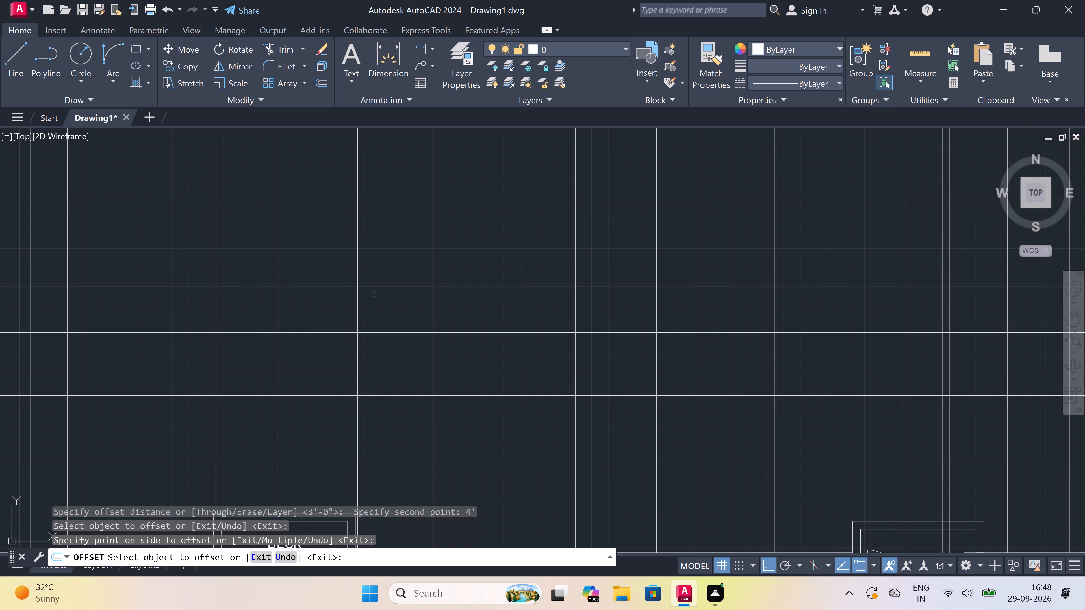
{"action": "key", "text": "Escape"}
Offset the new topmost horizontal construction line, above the 4' band, 3' upward.
{"action": "key", "text": "space"}
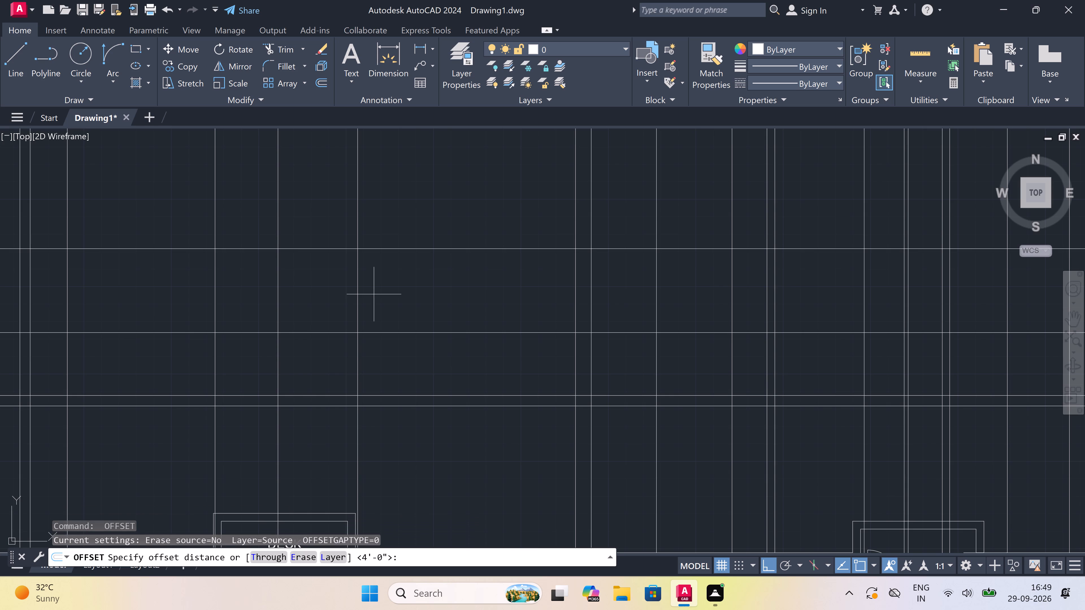
{"action": "scroll", "coordinate": [379, 292], "scroll_direction": "down", "scroll_amount": 4}
{"action": "scroll", "coordinate": [386, 265], "scroll_direction": "up", "scroll_amount": 3}
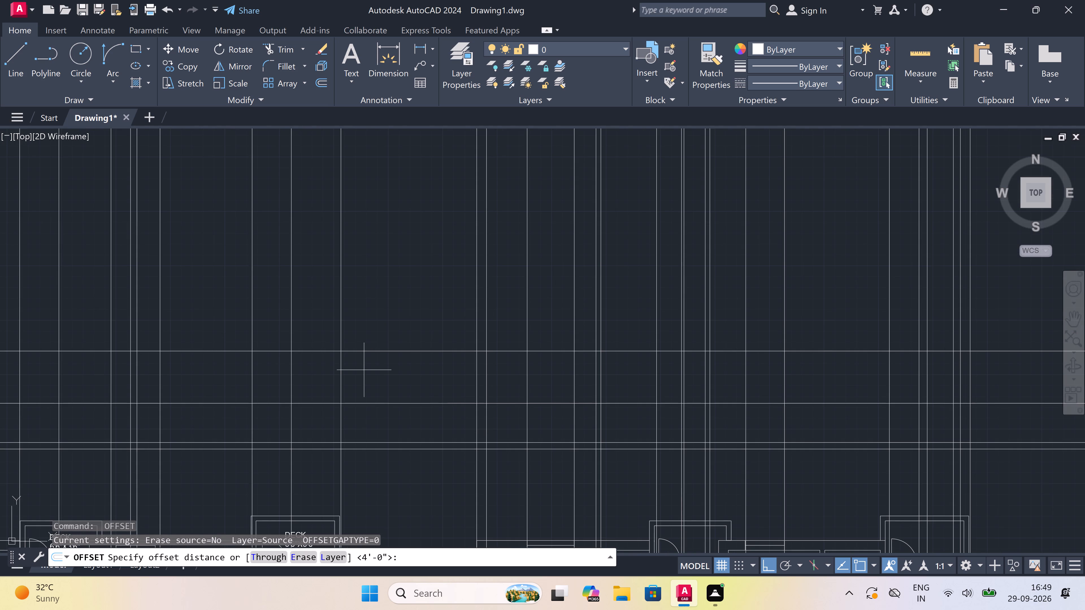
{"action": "scroll", "coordinate": [364, 363], "scroll_direction": "up", "scroll_amount": 2}
{"action": "left_click", "coordinate": [368, 330]}
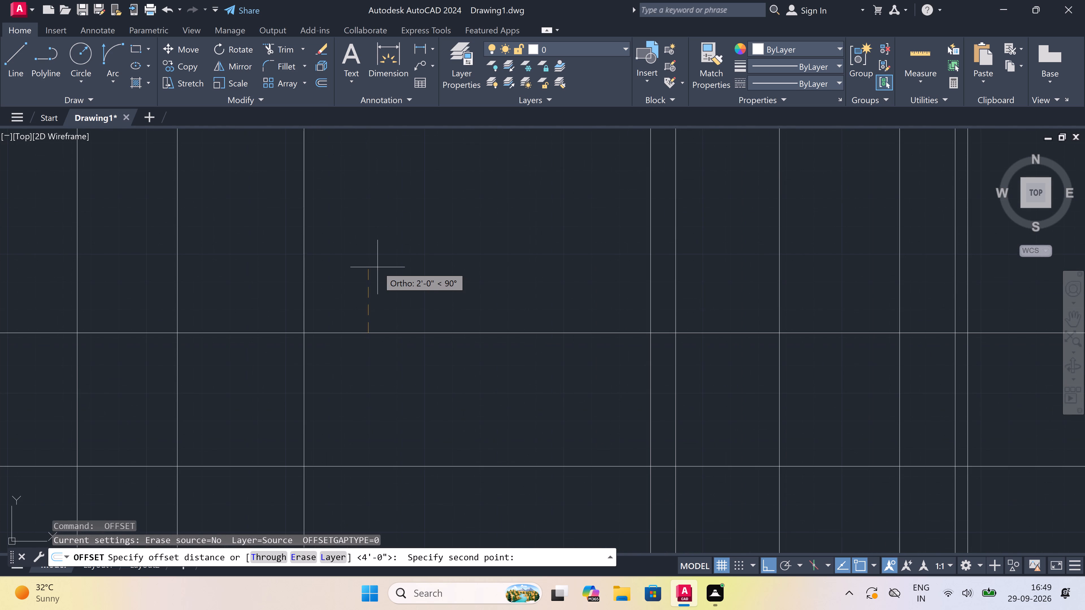
{"action": "type", "text": "3'"}
{"action": "key", "text": "space"}
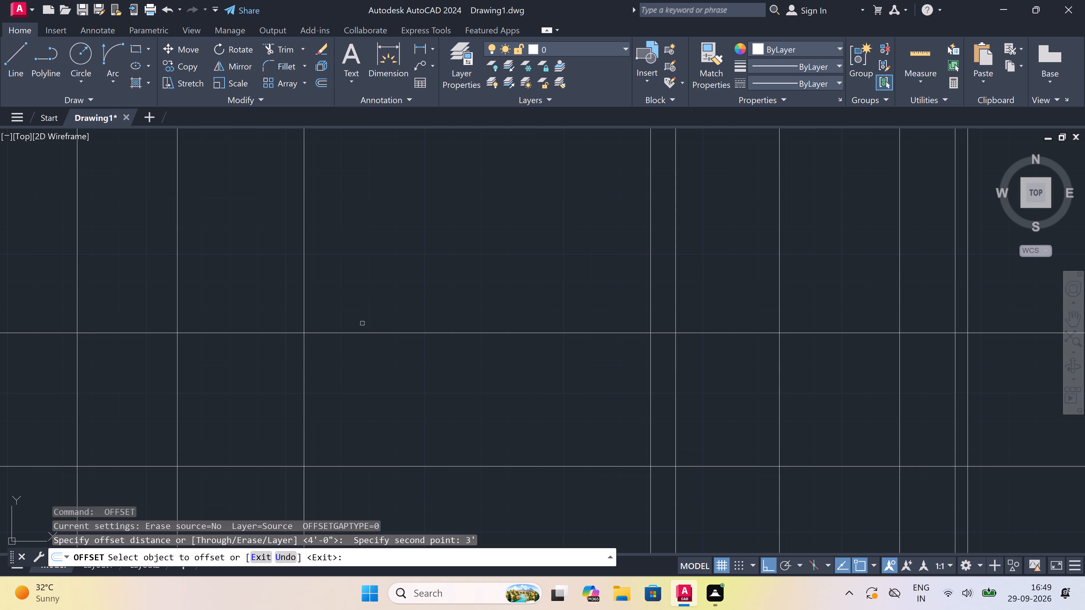
{"action": "left_click_drag", "start_coordinate": [361, 334], "coordinate": [361, 329]}
{"action": "left_click", "coordinate": [363, 290]}
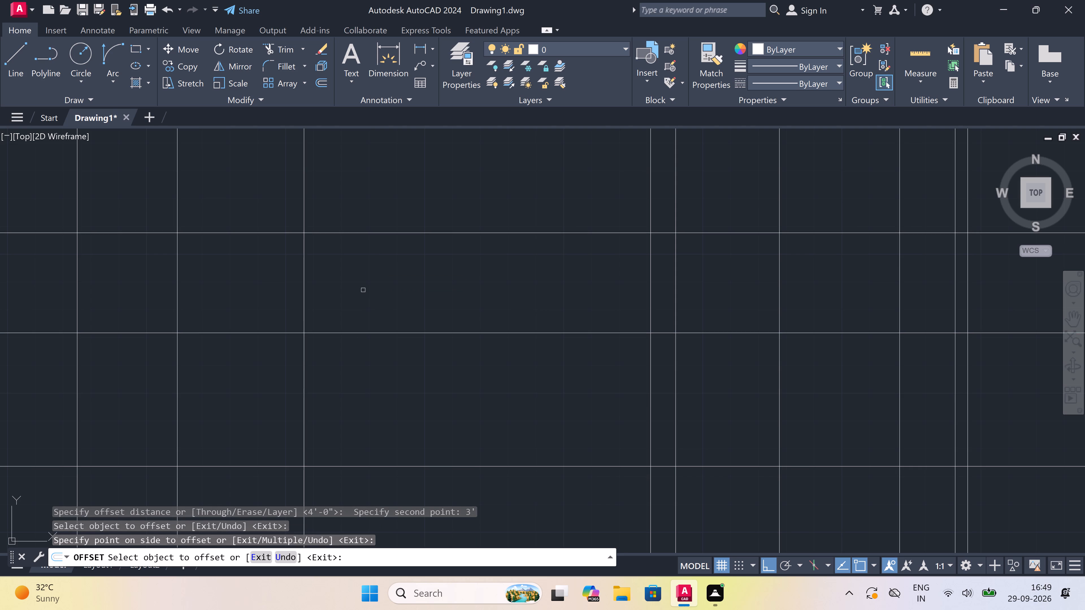
{"action": "scroll", "coordinate": [363, 290], "scroll_direction": "down", "scroll_amount": 3}
{"action": "scroll", "coordinate": [365, 269], "scroll_direction": "up", "scroll_amount": 3}
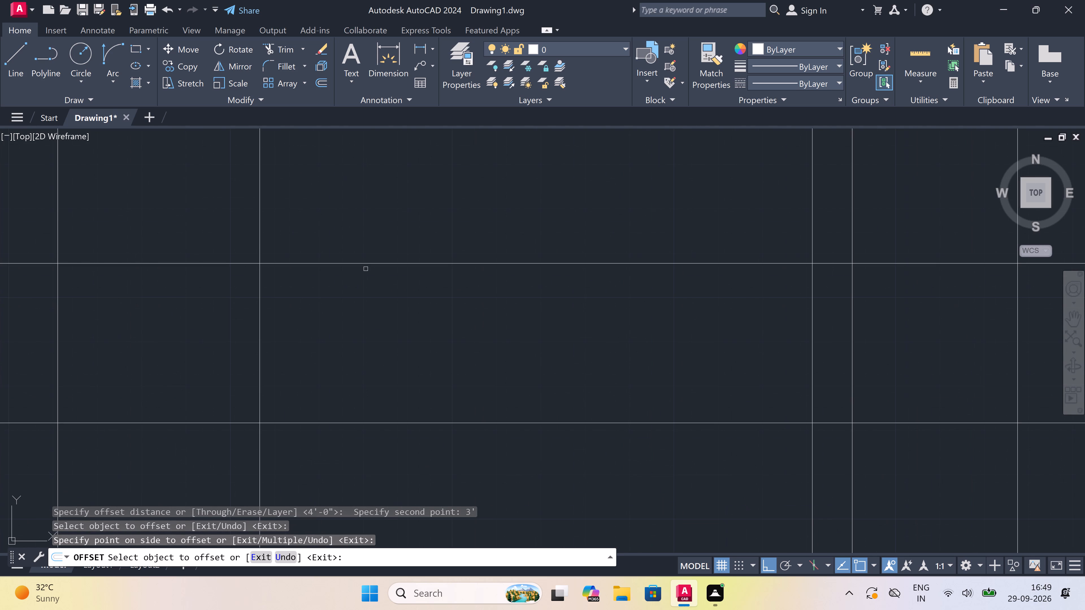
{"action": "key", "text": "Escape"}
Offset the topmost horizontal construction line above the plans 6" upward.
{"action": "key", "text": "space"}
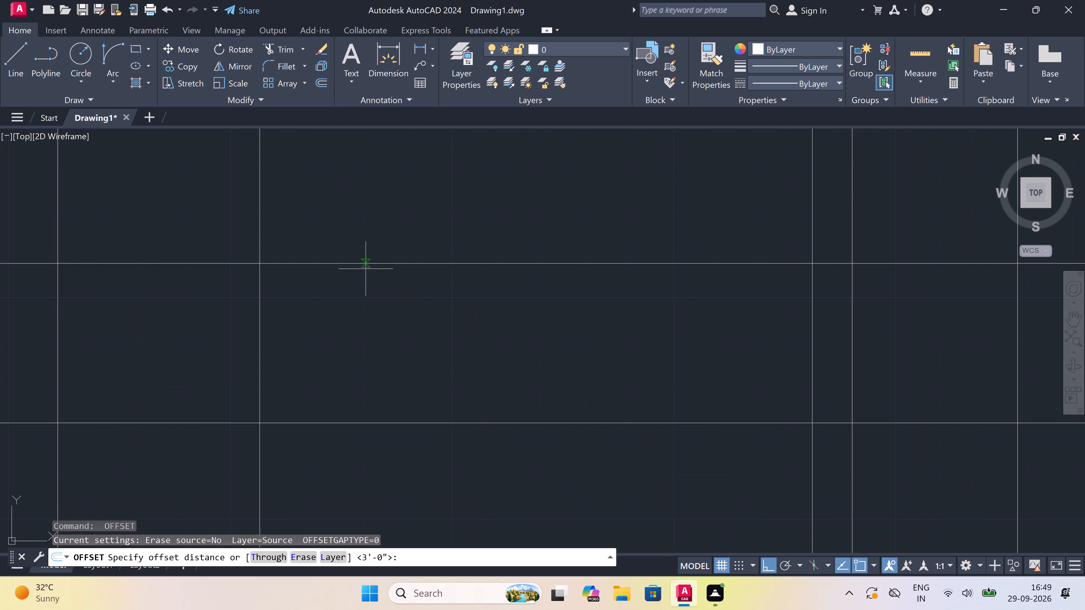
{"action": "left_click", "coordinate": [366, 267]}
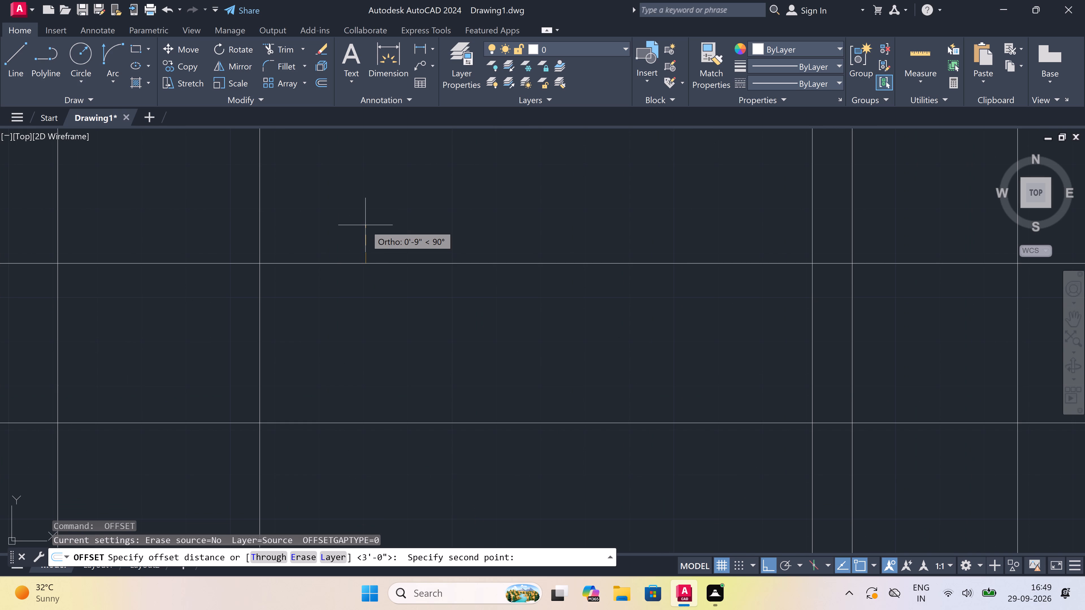
{"action": "key", "text": "6"}
{"action": "type", "text": "\""}
{"action": "key", "text": "space"}
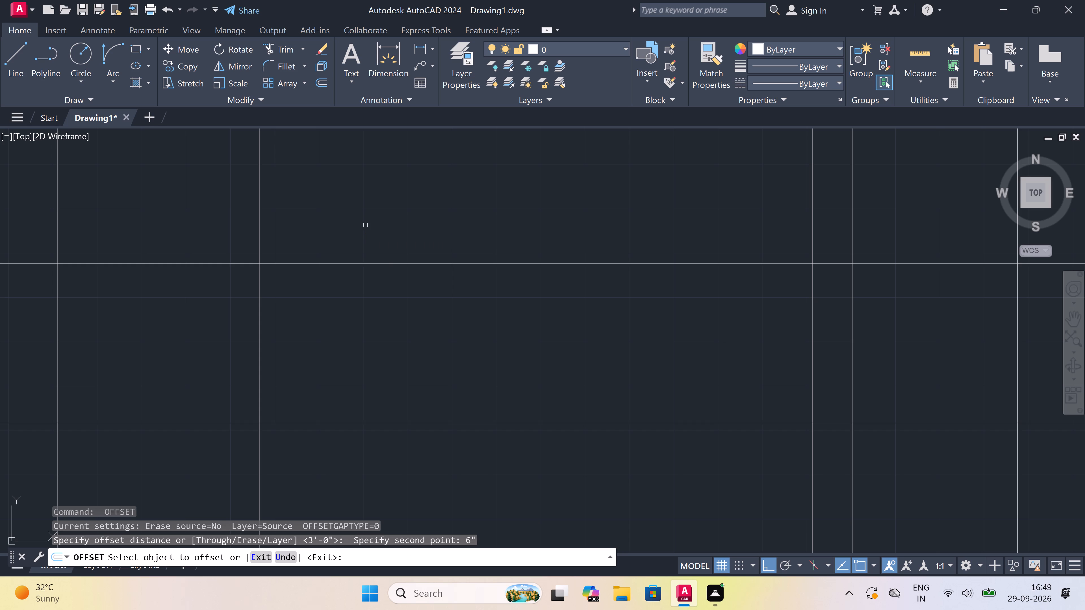
{"action": "left_click", "coordinate": [360, 262]}
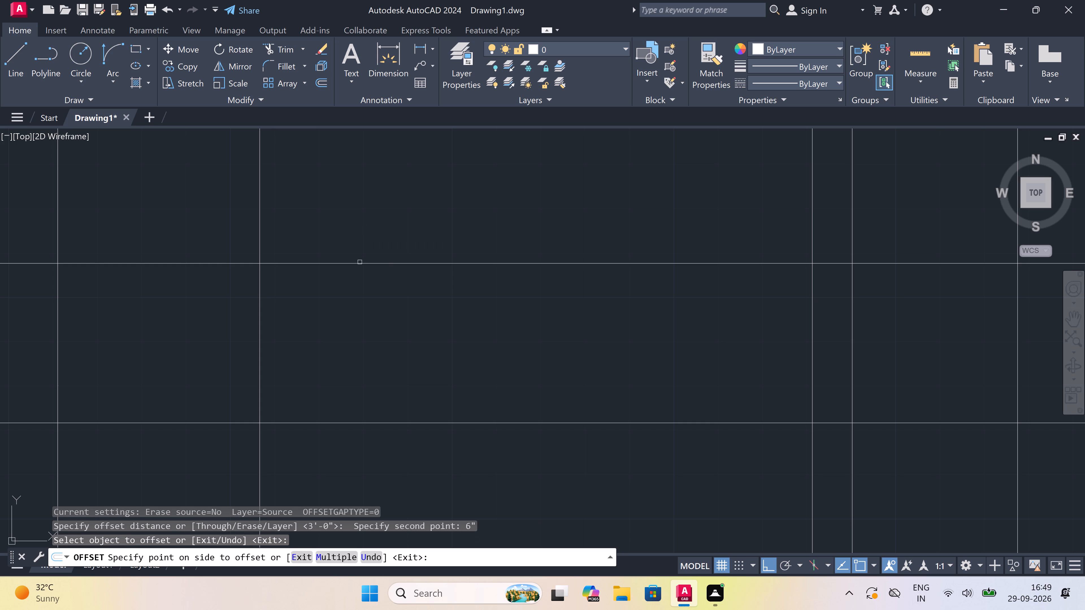
{"action": "left_click", "coordinate": [363, 235]}
{"action": "scroll", "coordinate": [374, 223], "scroll_direction": "down", "scroll_amount": 3}
{"action": "scroll", "coordinate": [383, 206], "scroll_direction": "up", "scroll_amount": 1}
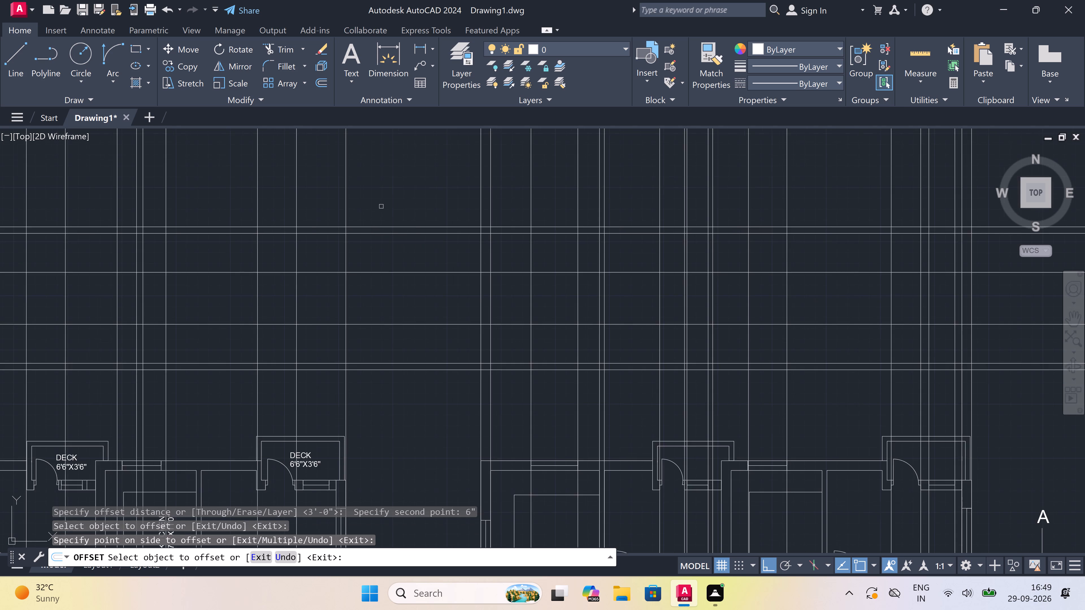
{"action": "key", "text": "Escape"}
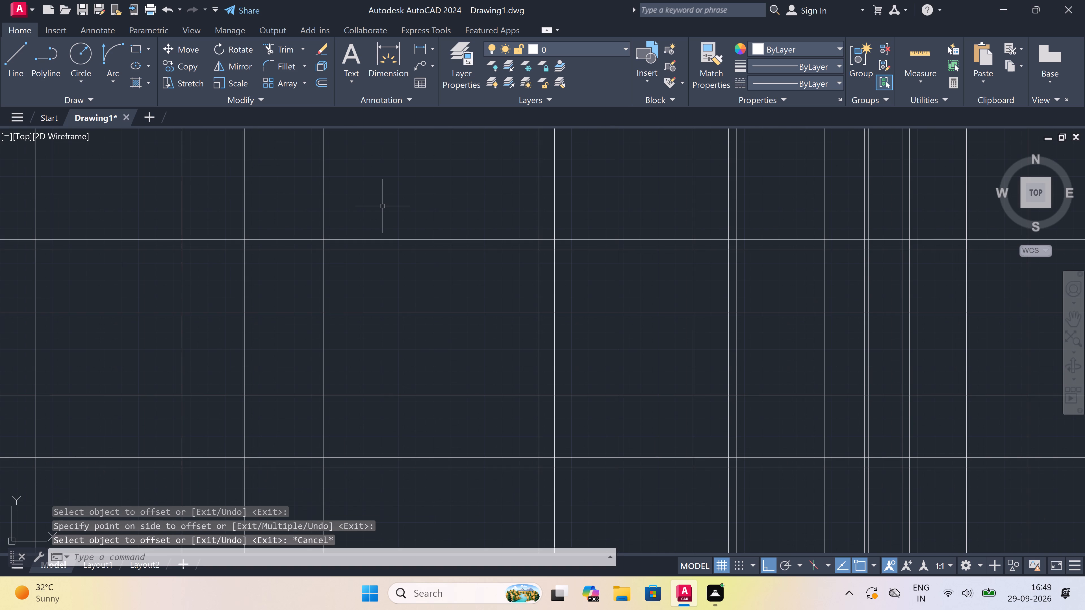
Offset the upper line of the topmost 6" horizontal pair 3'6" upward.
{"action": "key", "text": "space"}
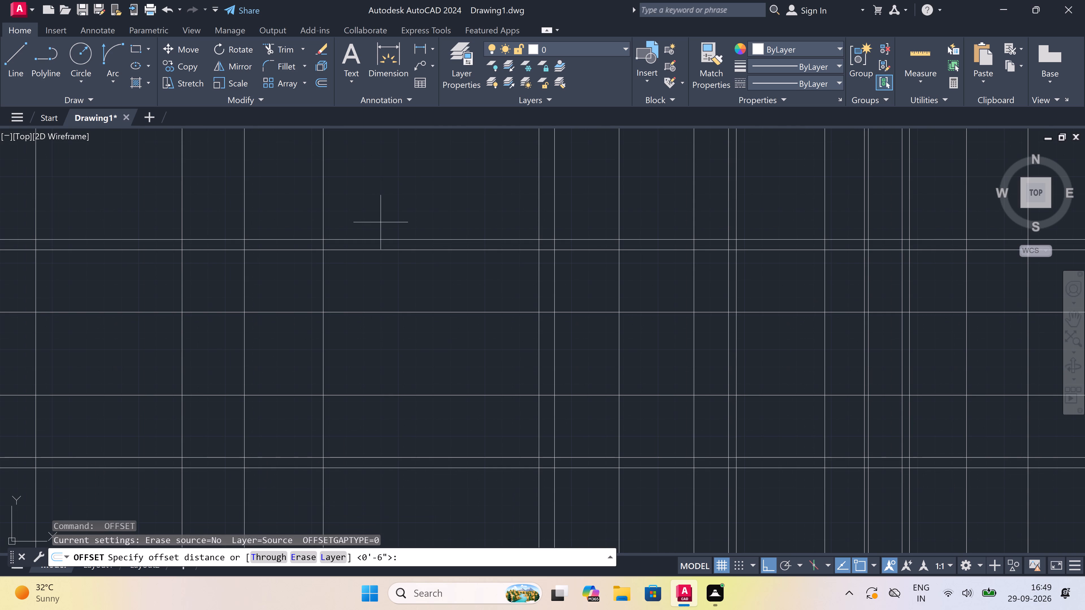
{"action": "scroll", "coordinate": [403, 397], "scroll_direction": "down", "scroll_amount": 2}
{"action": "scroll", "coordinate": [418, 298], "scroll_direction": "up", "scroll_amount": 2}
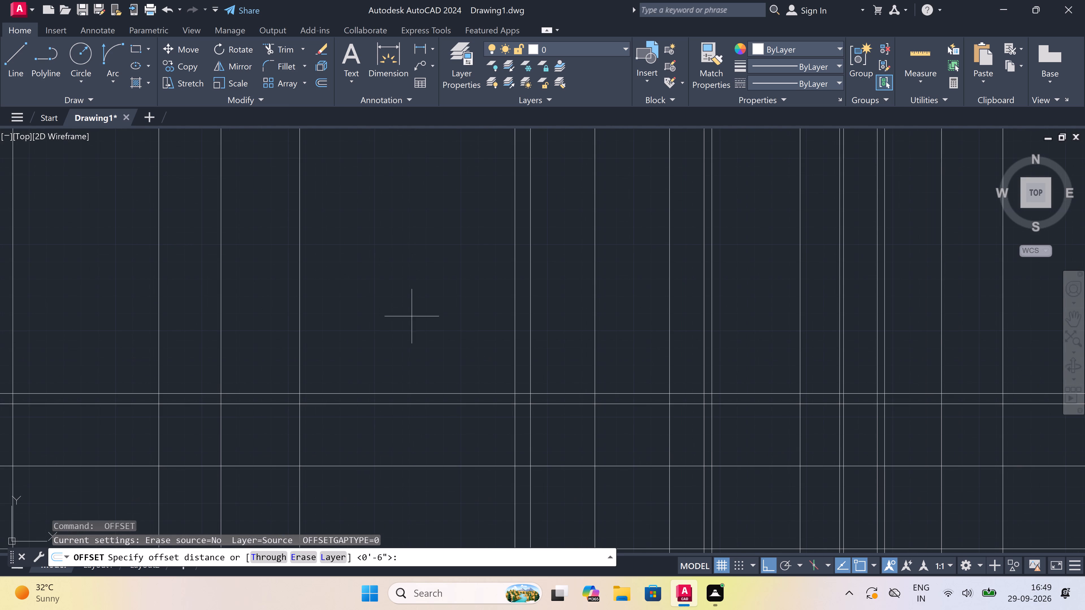
{"action": "scroll", "coordinate": [377, 384], "scroll_direction": "up", "scroll_amount": 1}
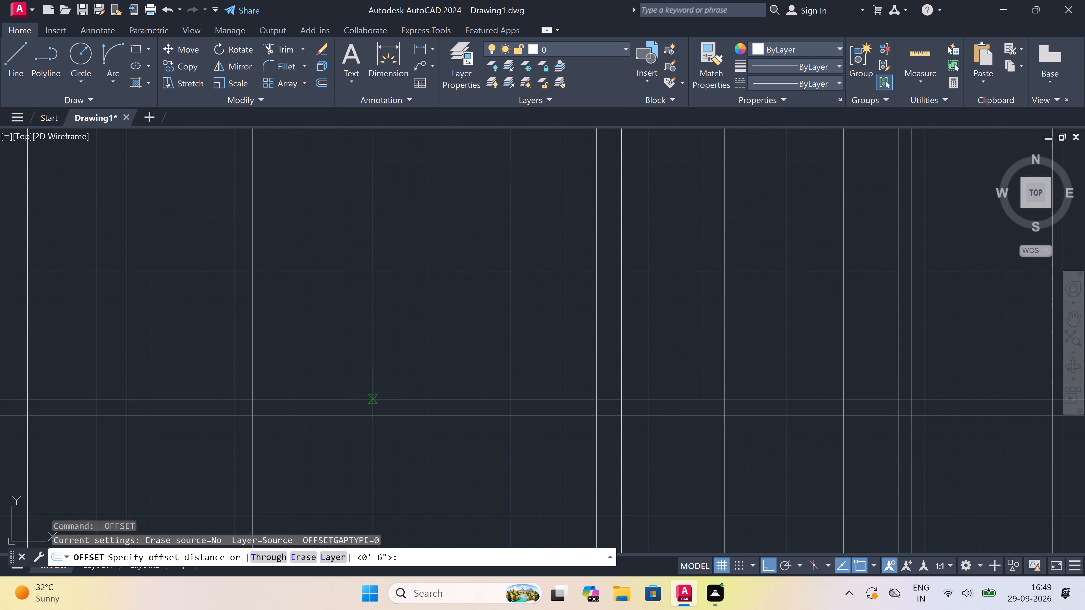
{"action": "left_click", "coordinate": [371, 398]}
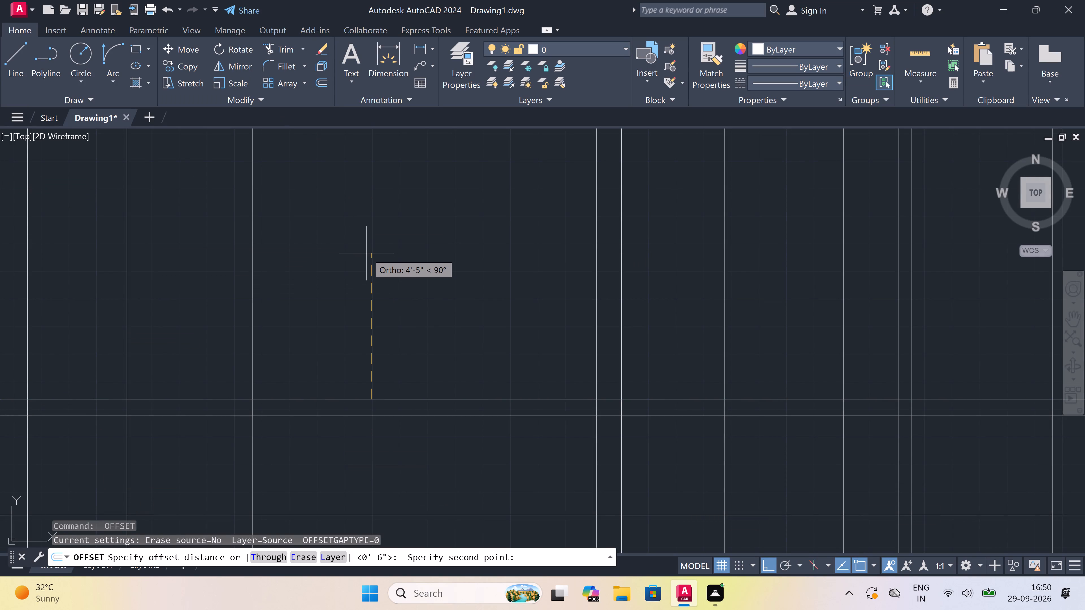
{"action": "type", "text": "3''6"}
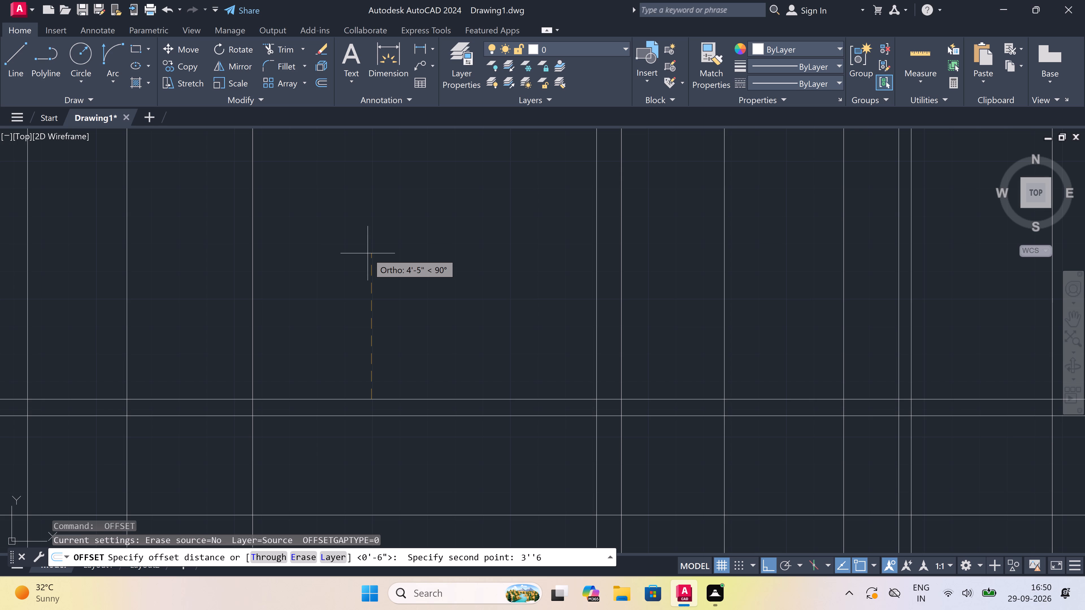
{"action": "key", "text": "shift+quotedbl"}
{"action": "key", "text": "space"}
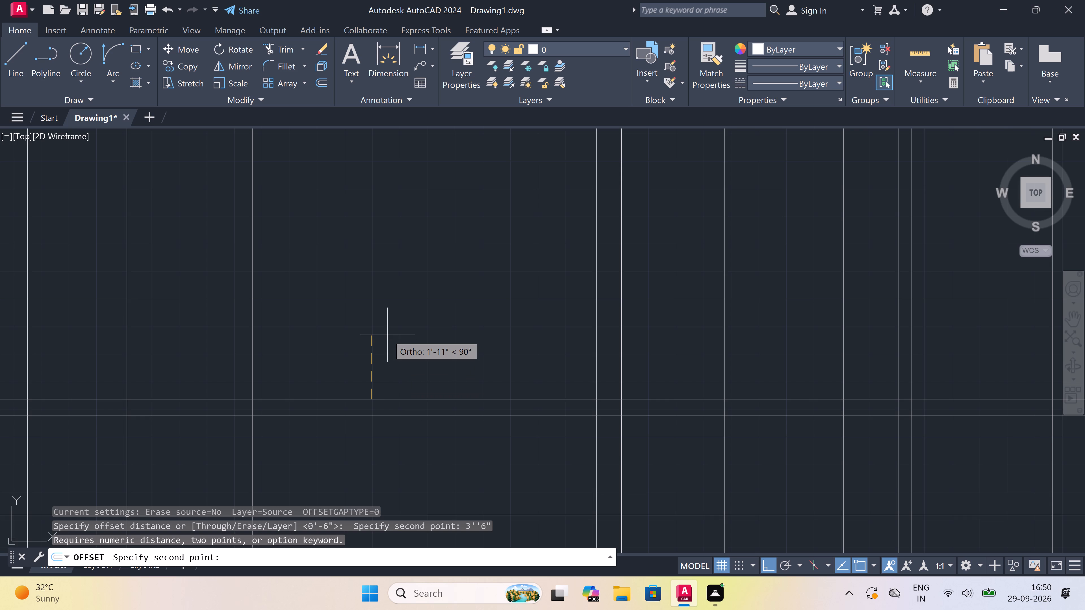
{"action": "type", "text": "3'"}
{"action": "key", "text": "6"}
{"action": "type", "text": "\""}
{"action": "key", "text": "space"}
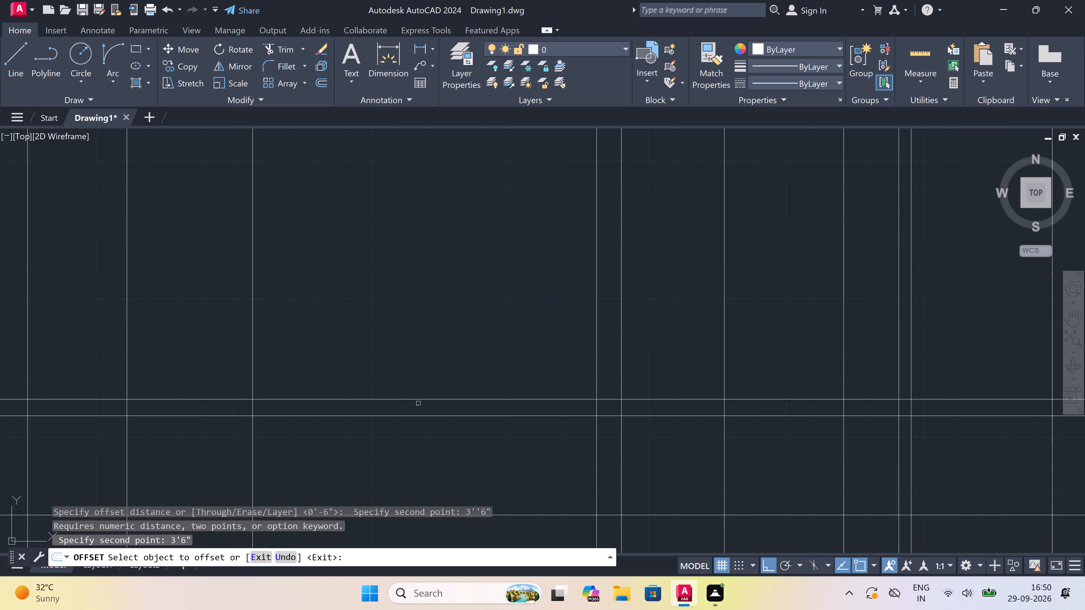
{"action": "left_click_drag", "start_coordinate": [417, 399], "coordinate": [412, 392]}
{"action": "left_click", "coordinate": [409, 357]}
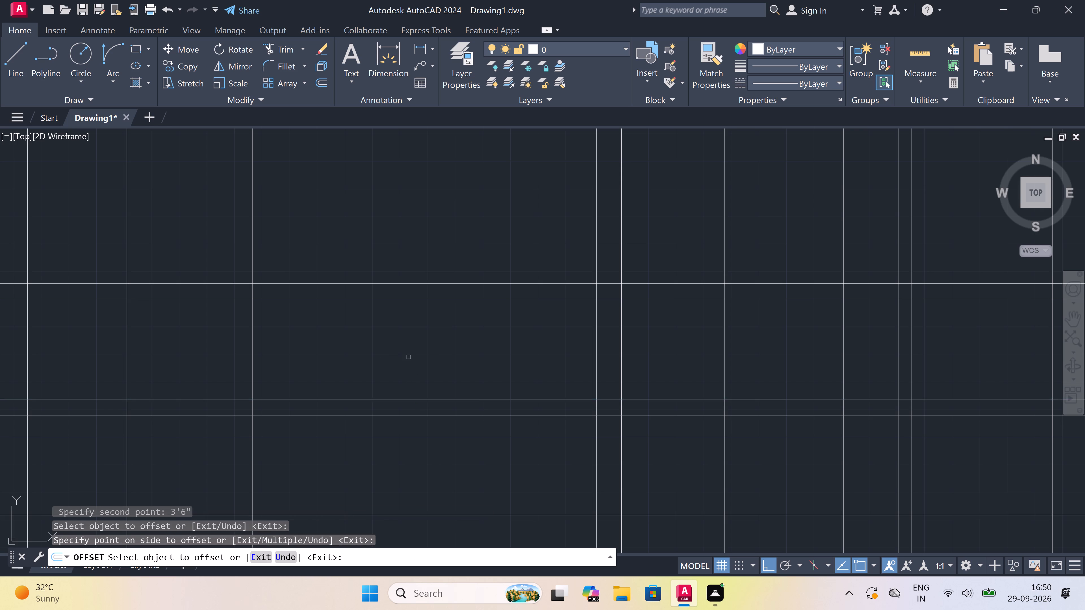
{"action": "key", "text": "Escape"}
Trim all the vertical construction lines of both plans where they extend above the topmost horizontal line.
{"action": "type", "text": "TR"}
{"action": "key", "text": "space"}
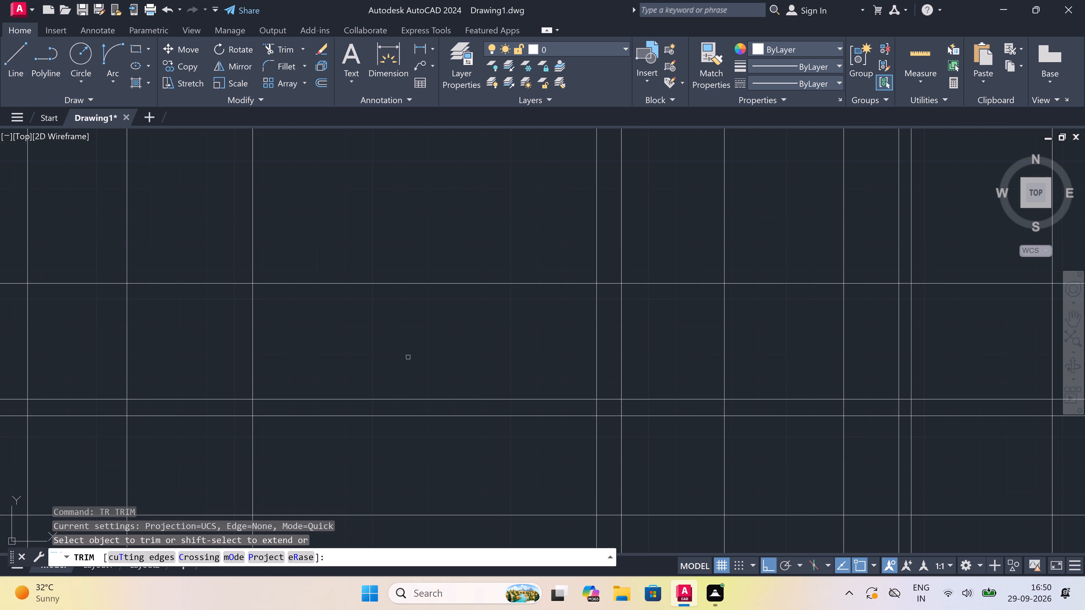
{"action": "scroll", "coordinate": [408, 357], "scroll_direction": "down", "scroll_amount": 4}
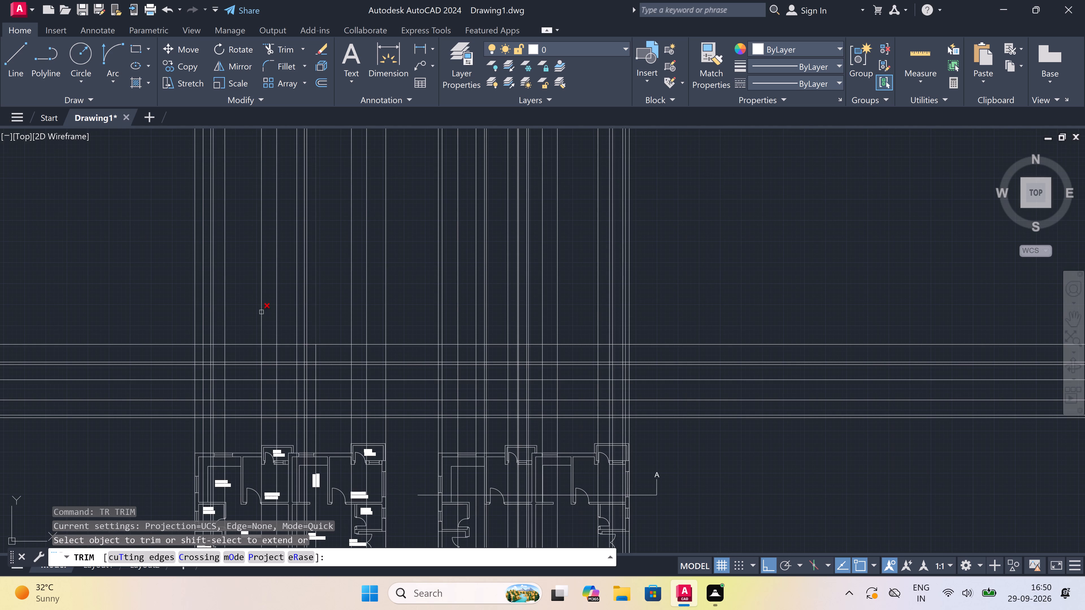
{"action": "left_click_drag", "start_coordinate": [170, 306], "coordinate": [174, 306]}
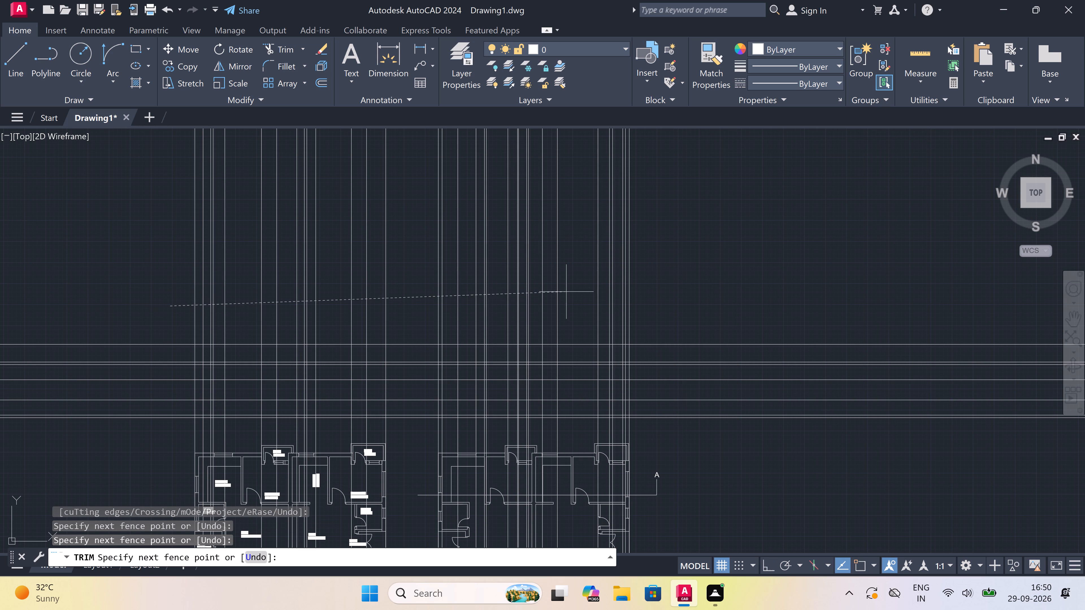
{"action": "left_click", "coordinate": [659, 284]}
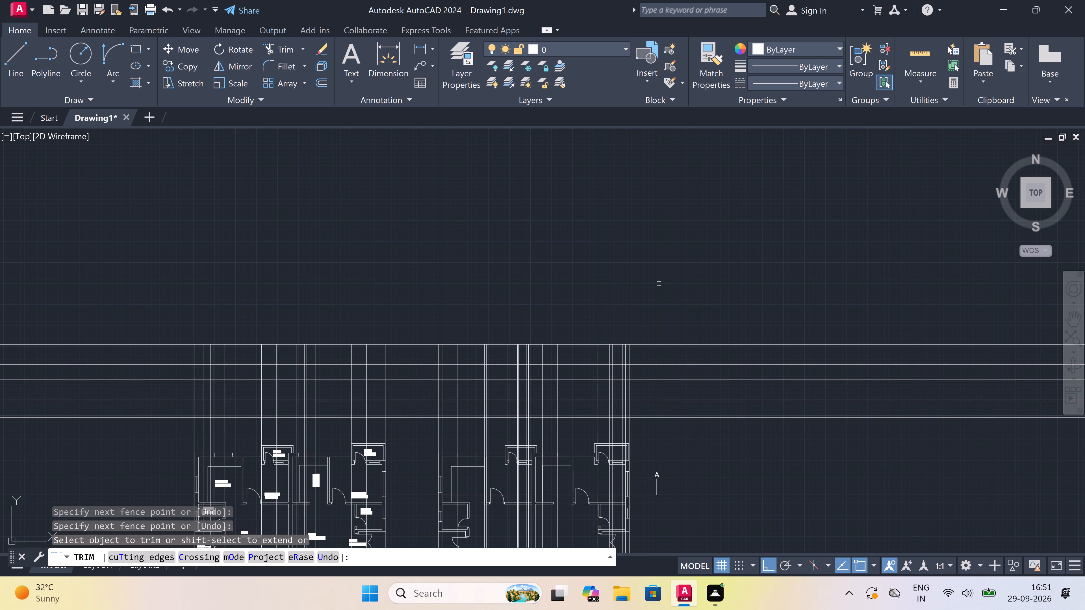
Trim the horizontal level lines east of the duplicate plan, between the two plans, and west of the original plan.
{"action": "left_click", "coordinate": [659, 284]}
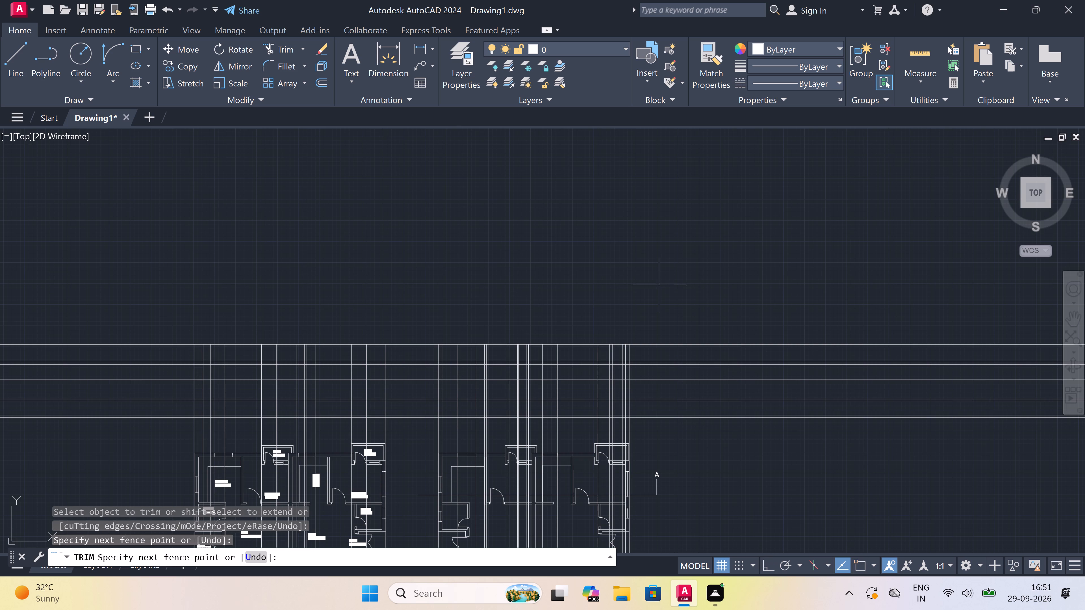
{"action": "left_click", "coordinate": [717, 446]}
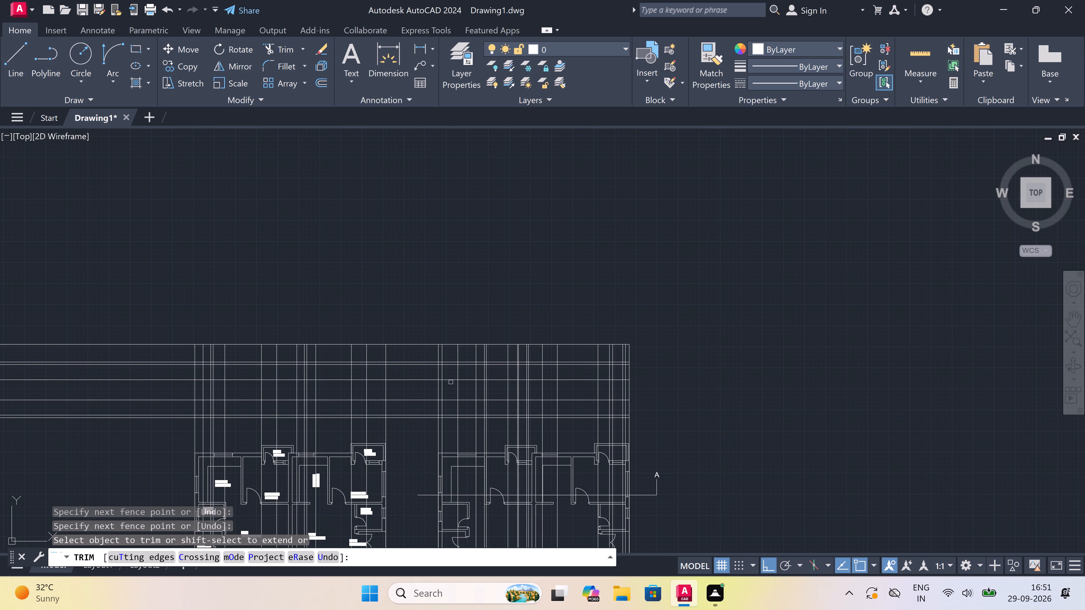
{"action": "left_click", "coordinate": [409, 443]}
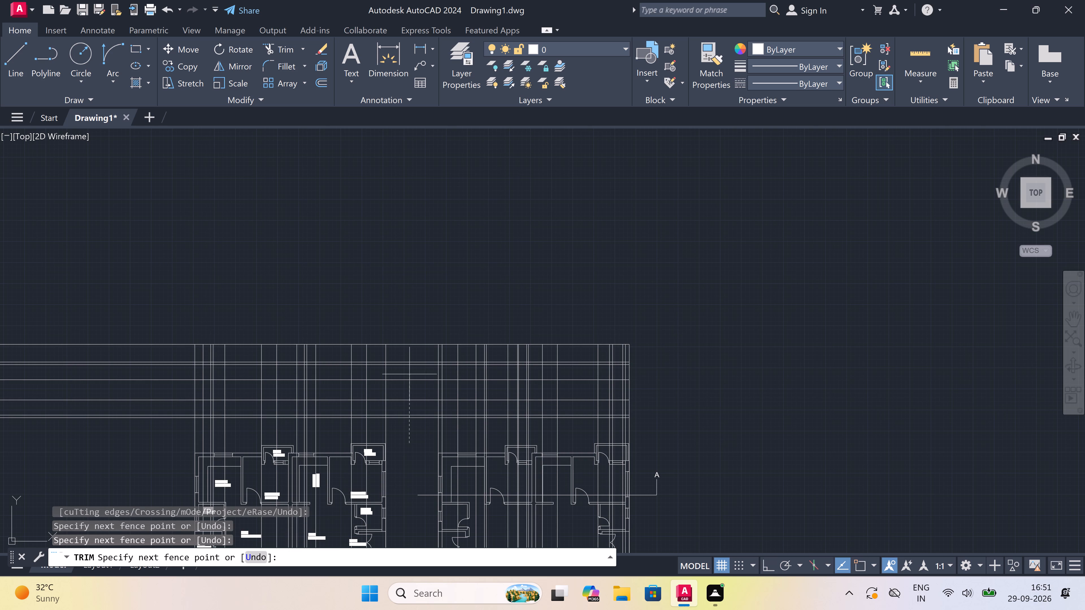
{"action": "left_click", "coordinate": [407, 302]}
{"action": "left_click", "coordinate": [151, 305]}
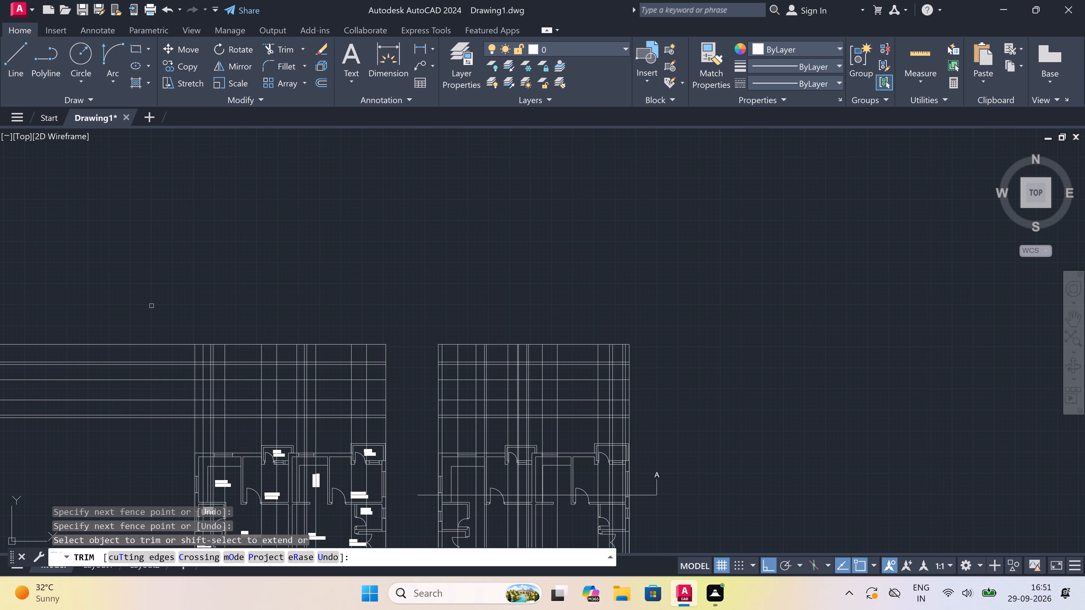
{"action": "left_click", "coordinate": [149, 472]}
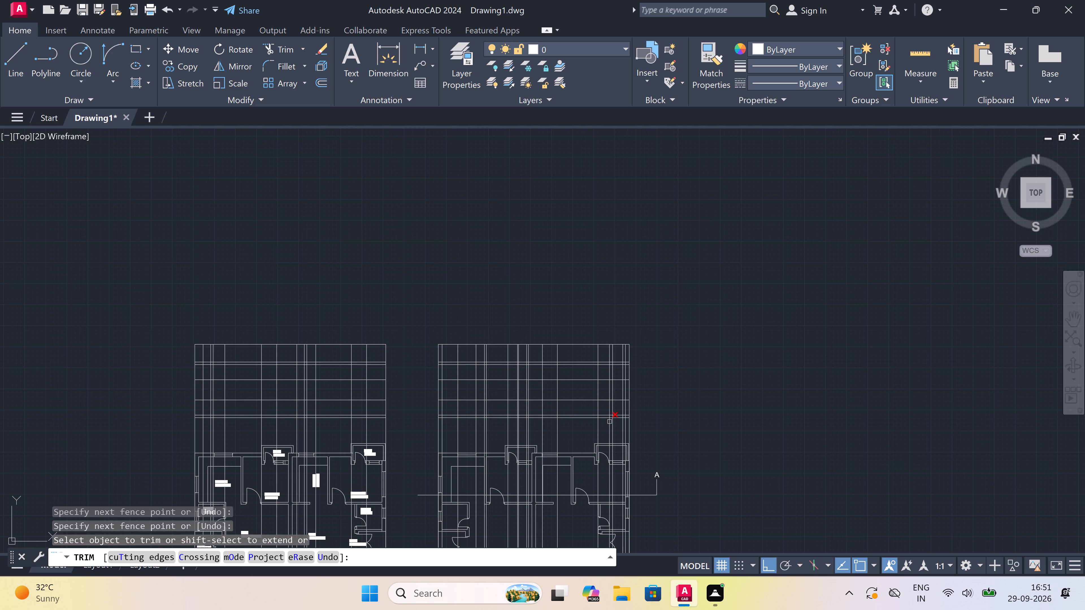
Trim the interior vertical lines out of the top 3'6" band above the duplicate plan, keeping the two outer edges.
{"action": "scroll", "coordinate": [610, 419], "scroll_direction": "up", "scroll_amount": 1}
{"action": "scroll", "coordinate": [650, 279], "scroll_direction": "up", "scroll_amount": 1}
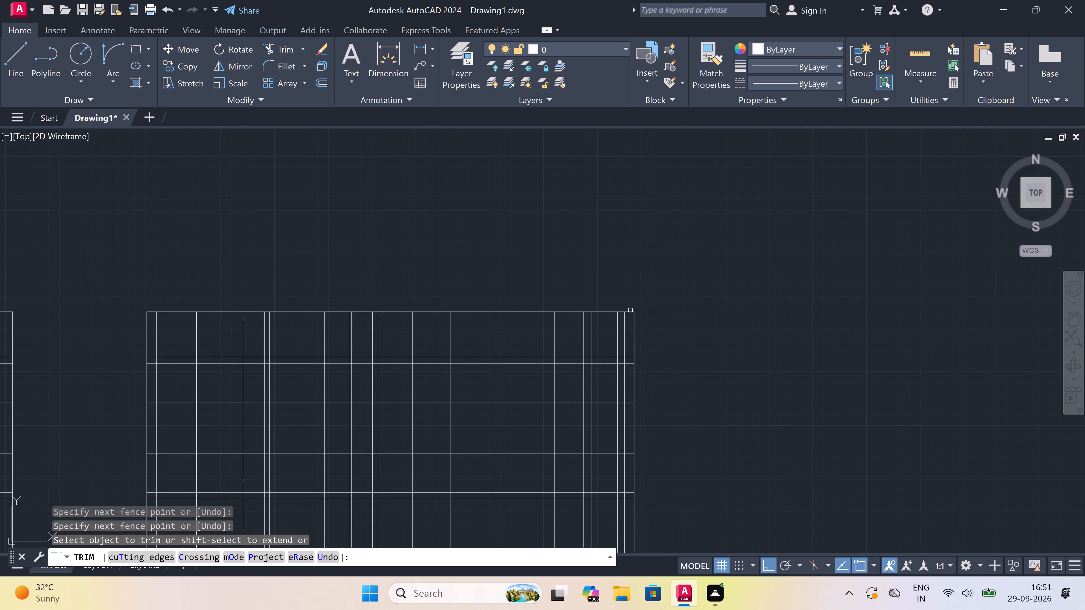
{"action": "left_click", "coordinate": [630, 332]}
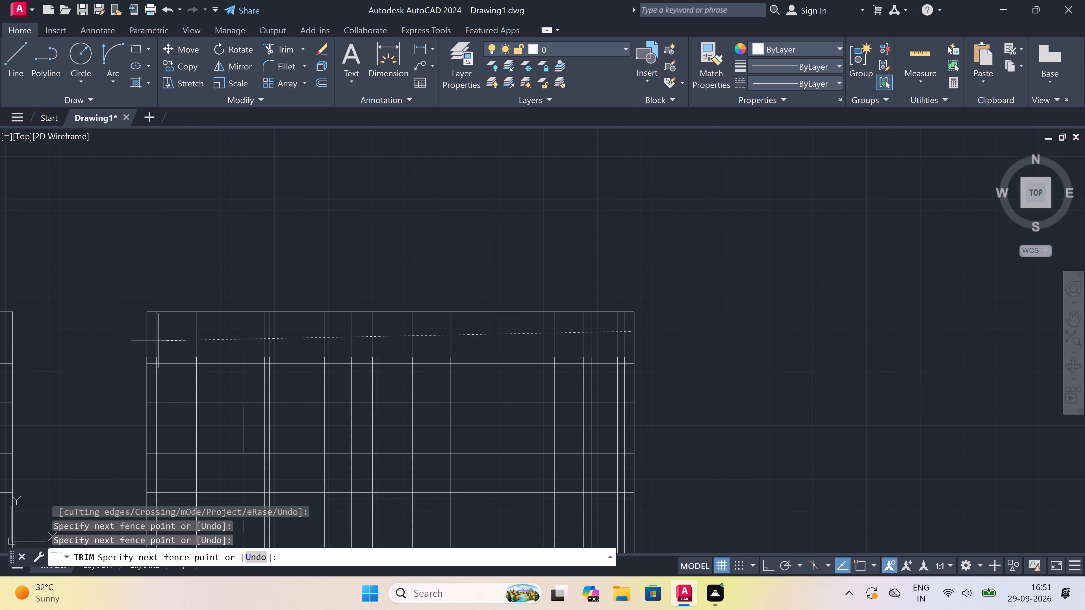
{"action": "scroll", "coordinate": [155, 341], "scroll_direction": "up", "scroll_amount": 1}
{"action": "left_click", "coordinate": [146, 339]}
Trim the interior vertical lines out of the 6" band directly below the 3'6" band above the duplicate plan.
{"action": "scroll", "coordinate": [160, 371], "scroll_direction": "up", "scroll_amount": 3}
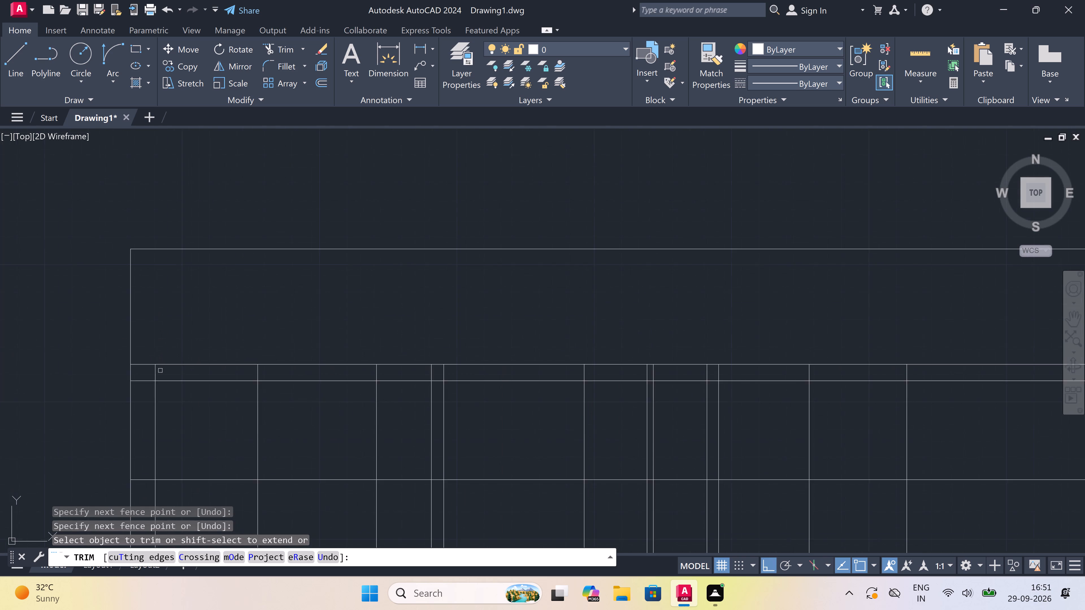
{"action": "scroll", "coordinate": [118, 376], "scroll_direction": "up", "scroll_amount": 1}
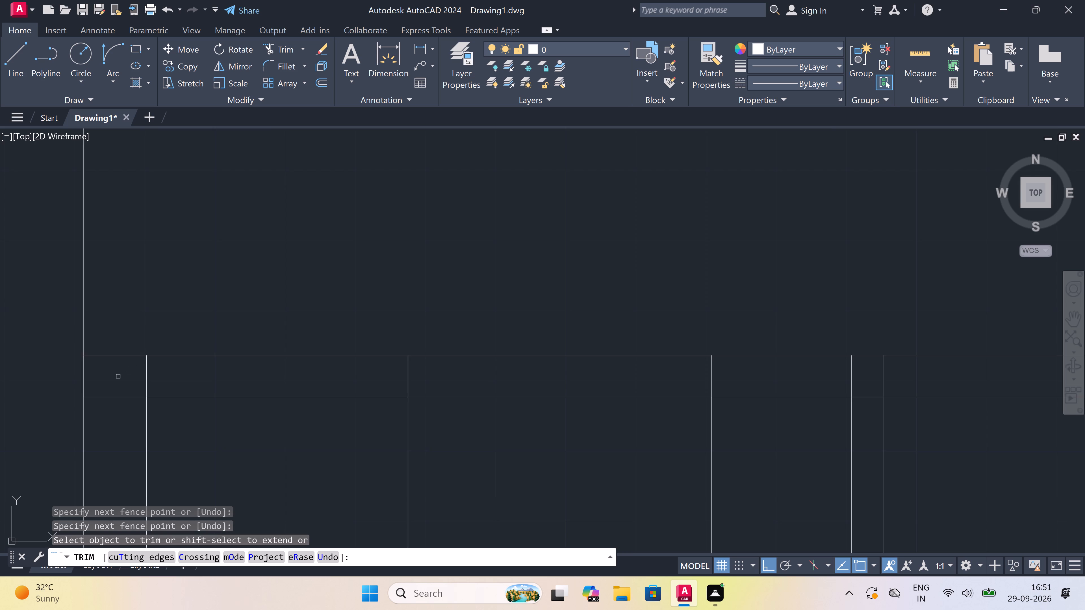
{"action": "left_click", "coordinate": [119, 376]}
{"action": "scroll", "coordinate": [504, 377], "scroll_direction": "down", "scroll_amount": 5}
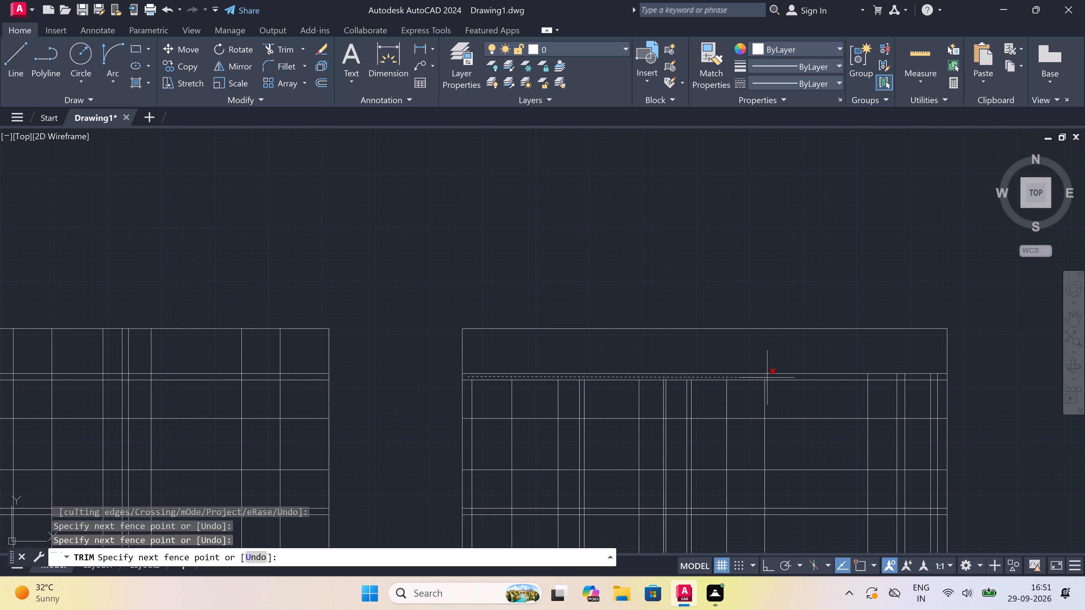
{"action": "scroll", "coordinate": [767, 378], "scroll_direction": "up", "scroll_amount": 3}
{"action": "left_click", "coordinate": [768, 377]}
{"action": "scroll", "coordinate": [334, 384], "scroll_direction": "down", "scroll_amount": 2}
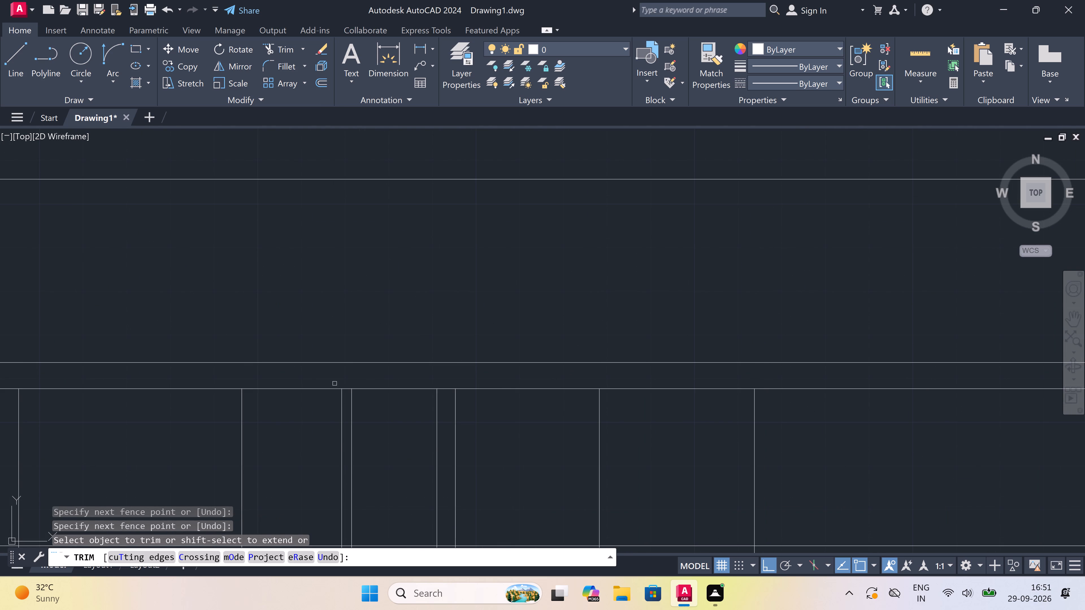
{"action": "scroll", "coordinate": [334, 384], "scroll_direction": "down", "scroll_amount": 2}
{"action": "scroll", "coordinate": [537, 365], "scroll_direction": "up", "scroll_amount": 1}
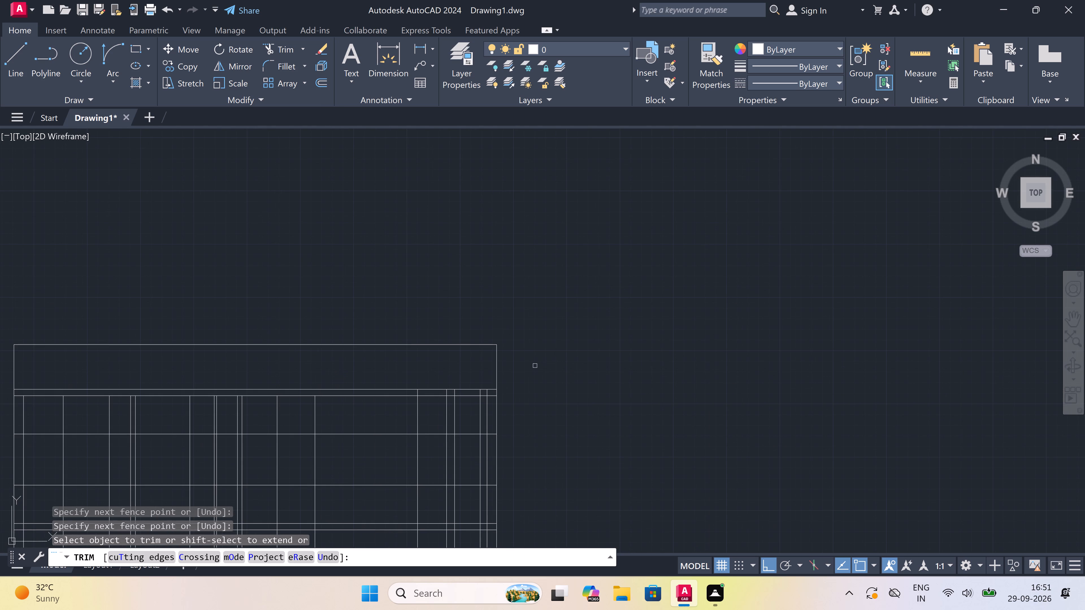
{"action": "scroll", "coordinate": [480, 392], "scroll_direction": "up", "scroll_amount": 3}
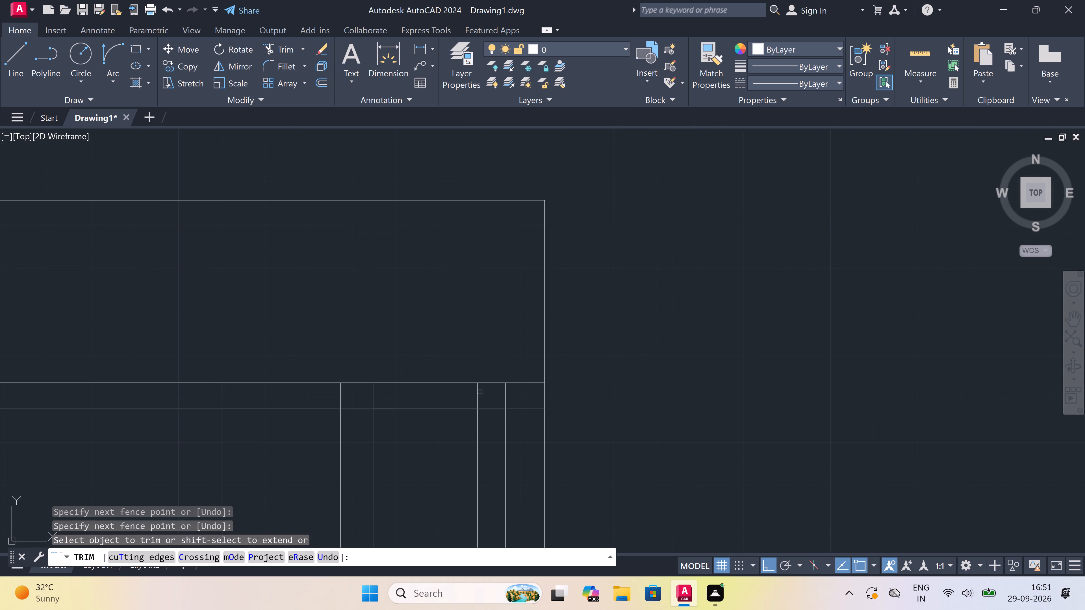
{"action": "scroll", "coordinate": [513, 391], "scroll_direction": "up", "scroll_amount": 1}
{"action": "left_click", "coordinate": [515, 392]}
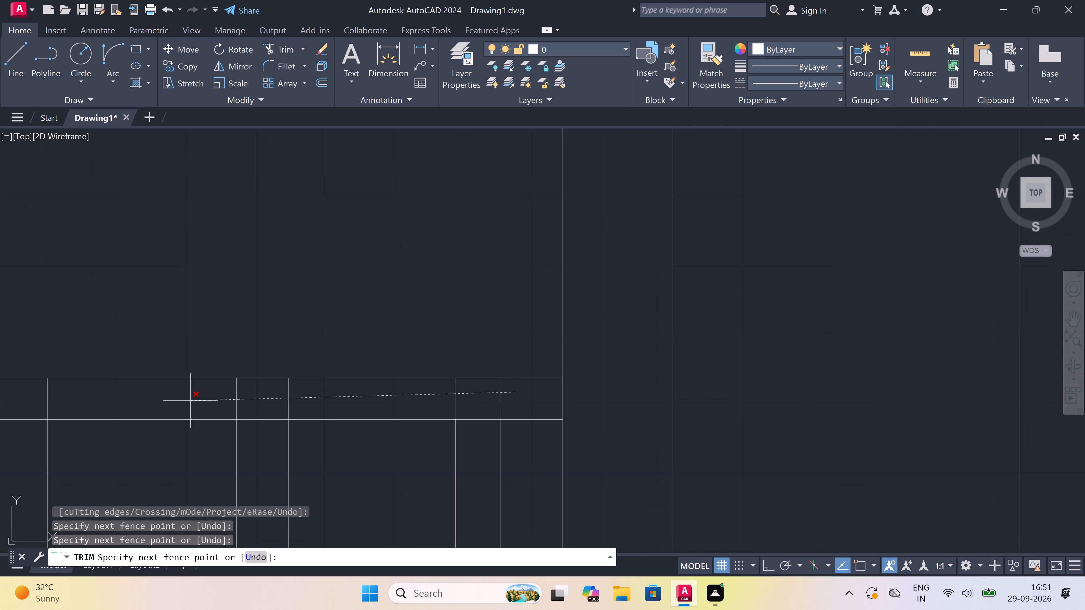
{"action": "scroll", "coordinate": [190, 401], "scroll_direction": "down", "scroll_amount": 1}
{"action": "left_click", "coordinate": [91, 396]}
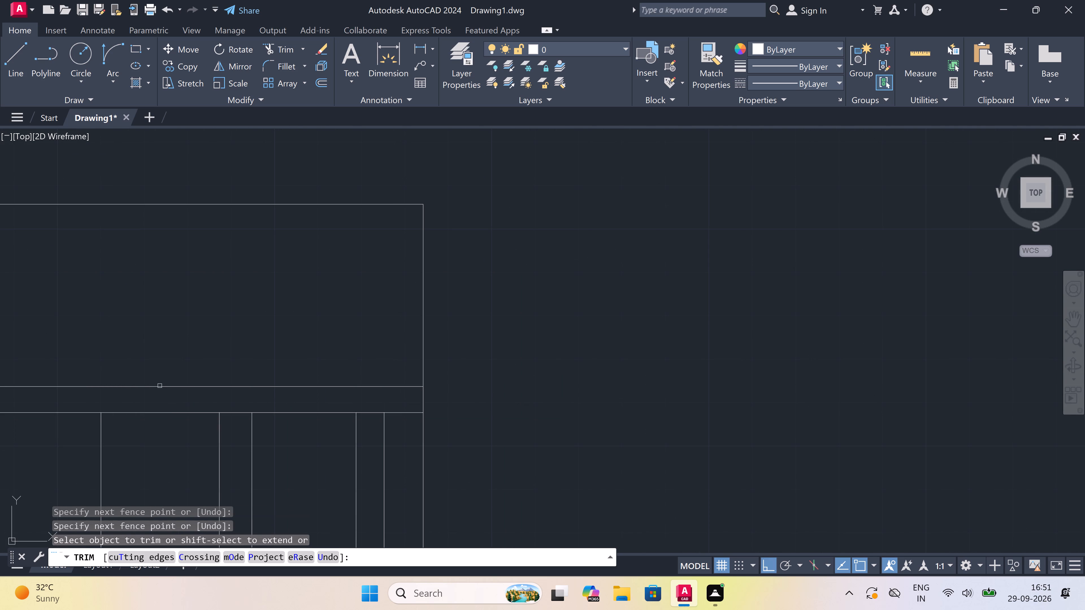
Trim the interior vertical lines out of the narrow bottom band above the duplicate plan, keeping the two outer edges.
{"action": "scroll", "coordinate": [309, 335], "scroll_direction": "down", "scroll_amount": 4}
{"action": "scroll", "coordinate": [303, 432], "scroll_direction": "up", "scroll_amount": 3}
{"action": "scroll", "coordinate": [362, 419], "scroll_direction": "up", "scroll_amount": 3}
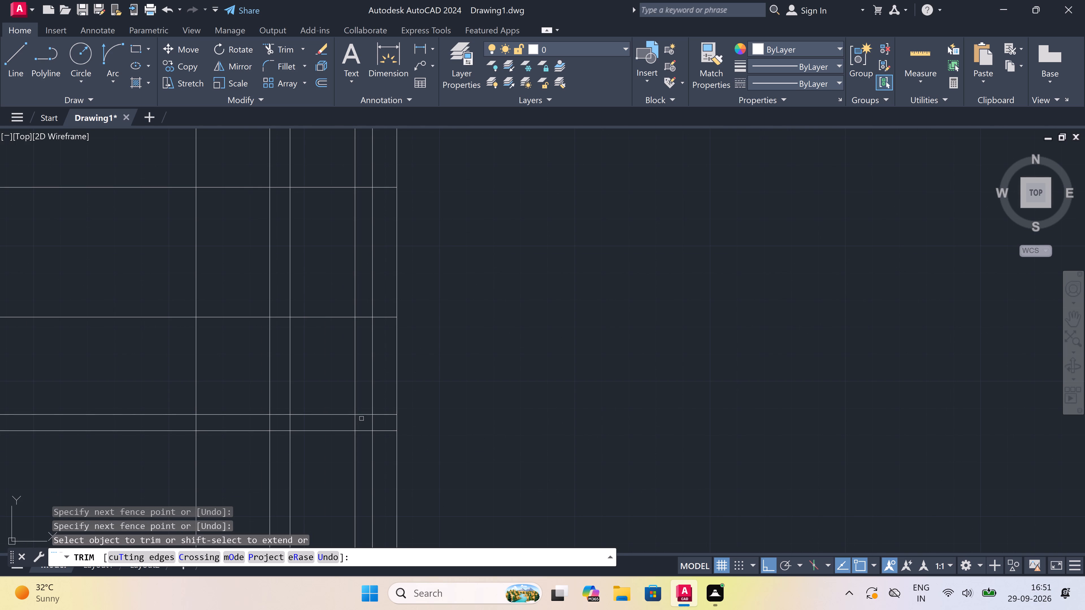
{"action": "left_click", "coordinate": [439, 428]}
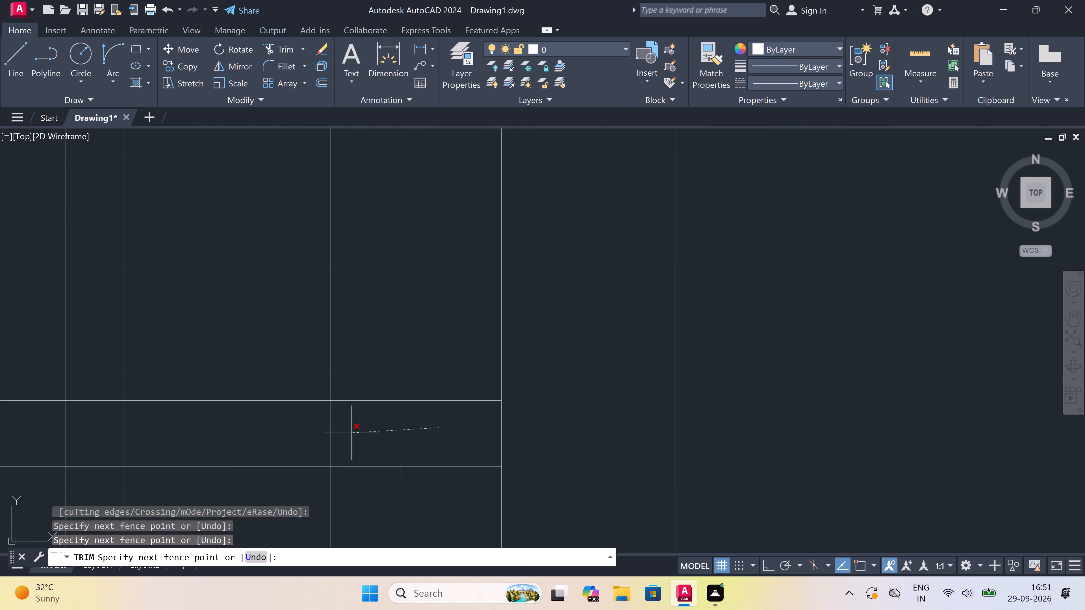
{"action": "scroll", "coordinate": [343, 433], "scroll_direction": "down", "scroll_amount": 5}
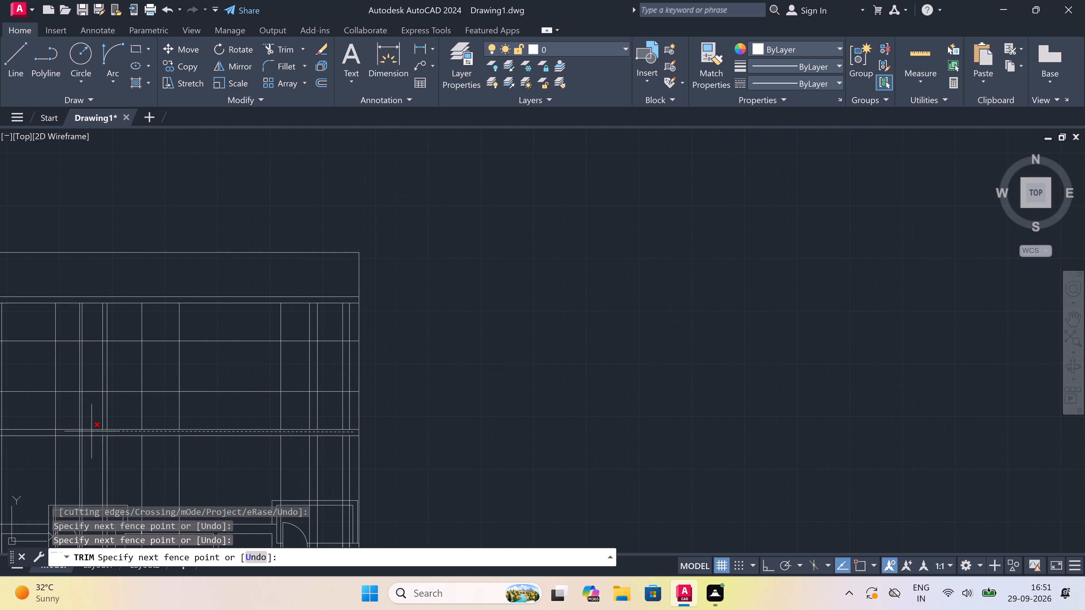
{"action": "scroll", "coordinate": [92, 431], "scroll_direction": "up", "scroll_amount": 3}
{"action": "left_click", "coordinate": [92, 434]}
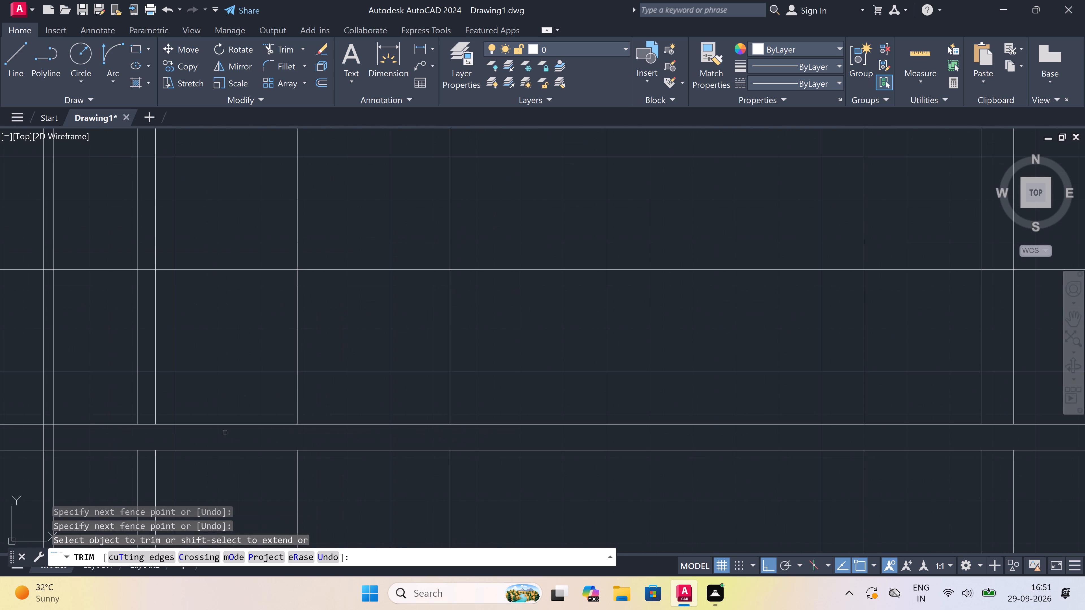
{"action": "scroll", "coordinate": [555, 394], "scroll_direction": "down", "scroll_amount": 5}
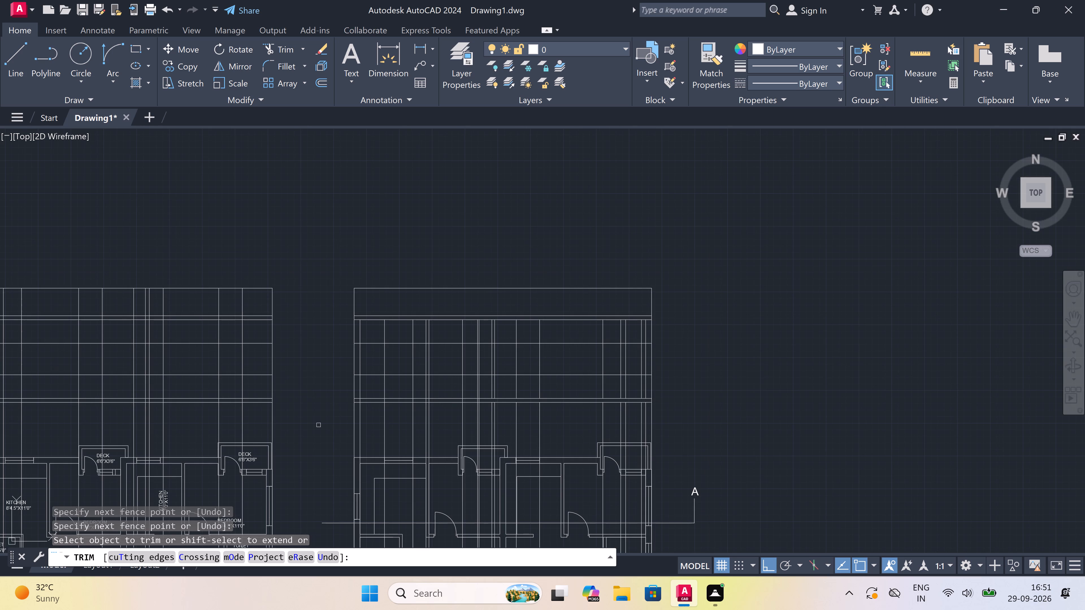
{"action": "scroll", "coordinate": [356, 402], "scroll_direction": "up", "scroll_amount": 4}
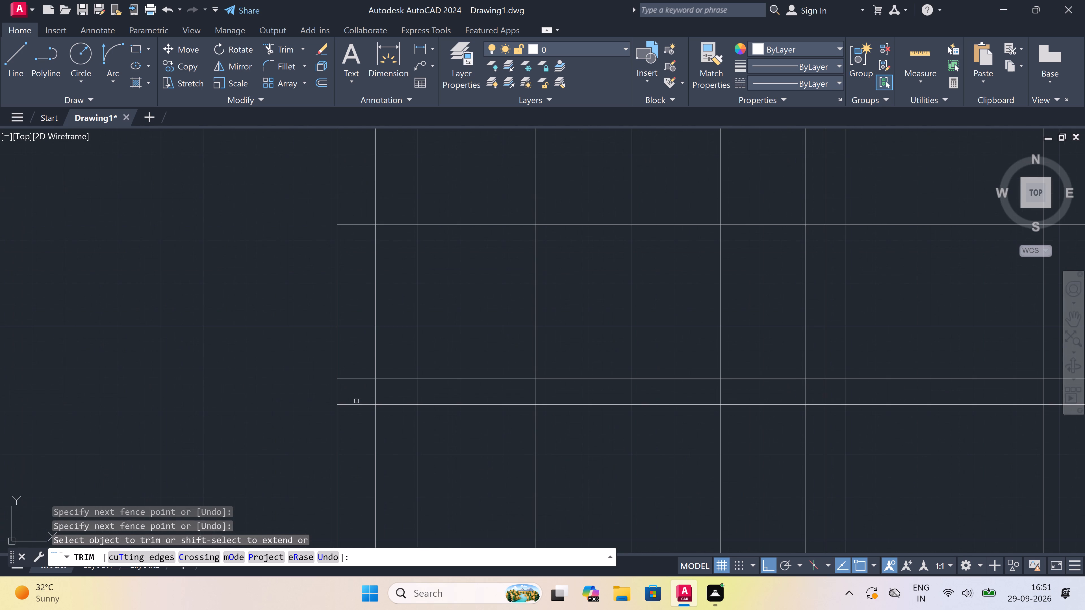
{"action": "left_click", "coordinate": [355, 394]}
{"action": "scroll", "coordinate": [531, 395], "scroll_direction": "down", "scroll_amount": 3}
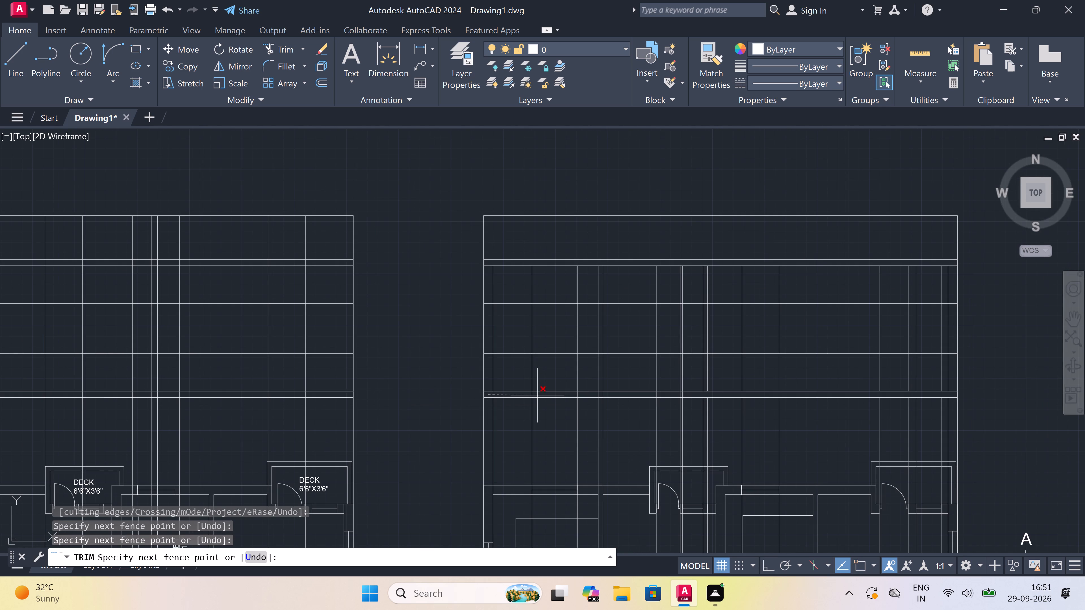
{"action": "scroll", "coordinate": [672, 393], "scroll_direction": "up", "scroll_amount": 2}
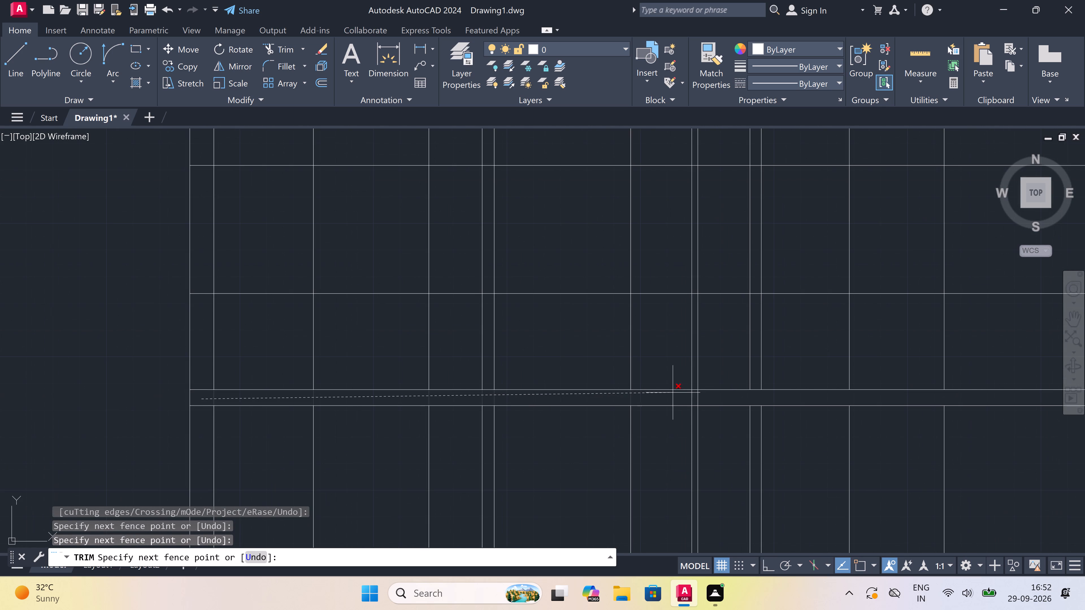
{"action": "left_click", "coordinate": [703, 398]}
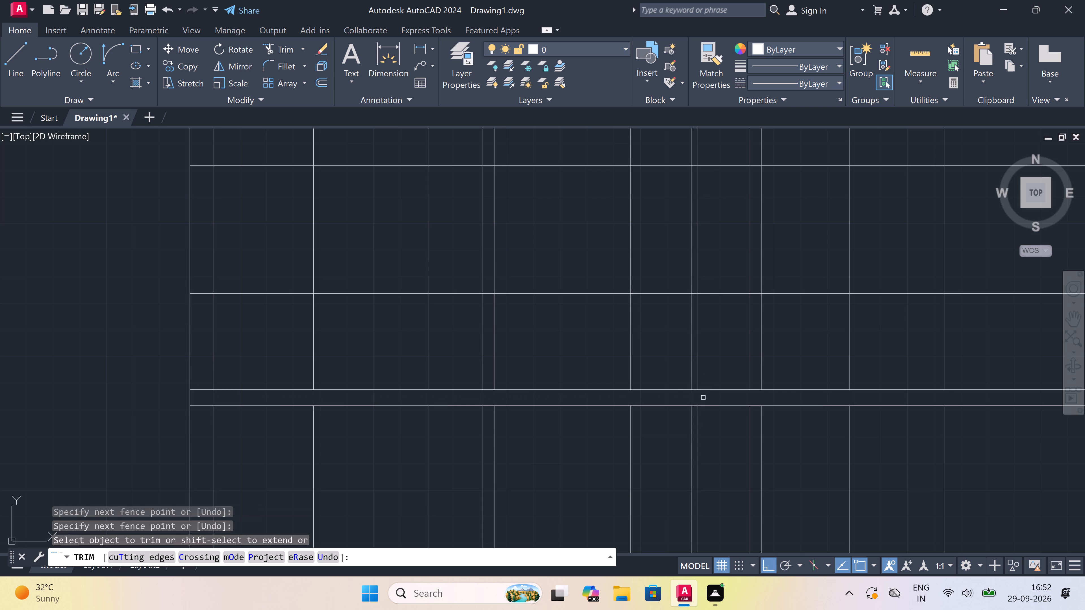
Trim all the vertical construction lines between the lowest level line and the top of the duplicate plan.
{"action": "scroll", "coordinate": [476, 384], "scroll_direction": "down", "scroll_amount": 3}
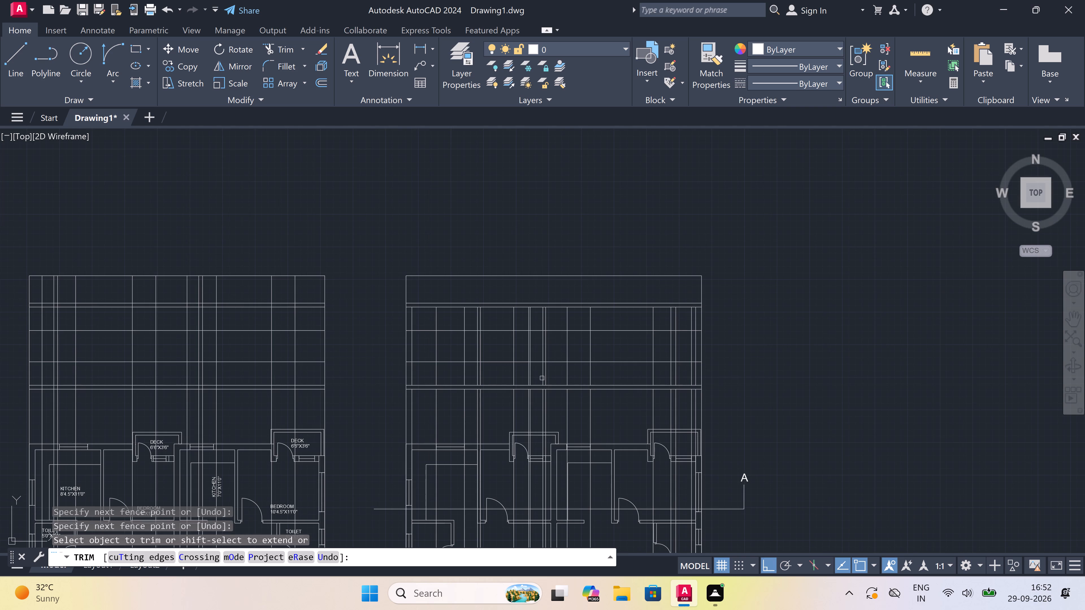
{"action": "scroll", "coordinate": [591, 395], "scroll_direction": "up", "scroll_amount": 2}
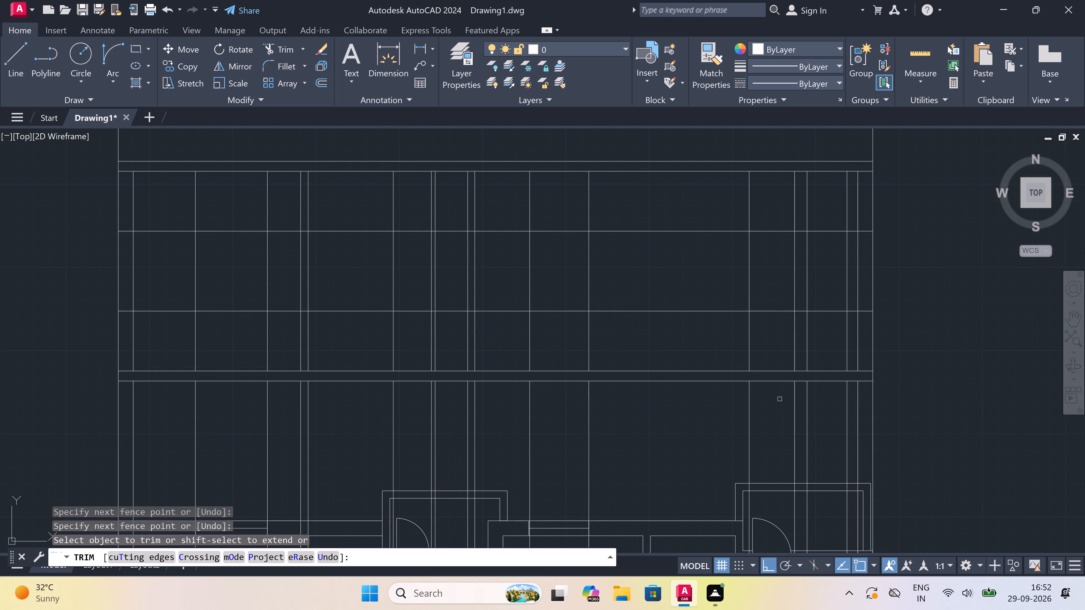
{"action": "left_click", "coordinate": [883, 398]}
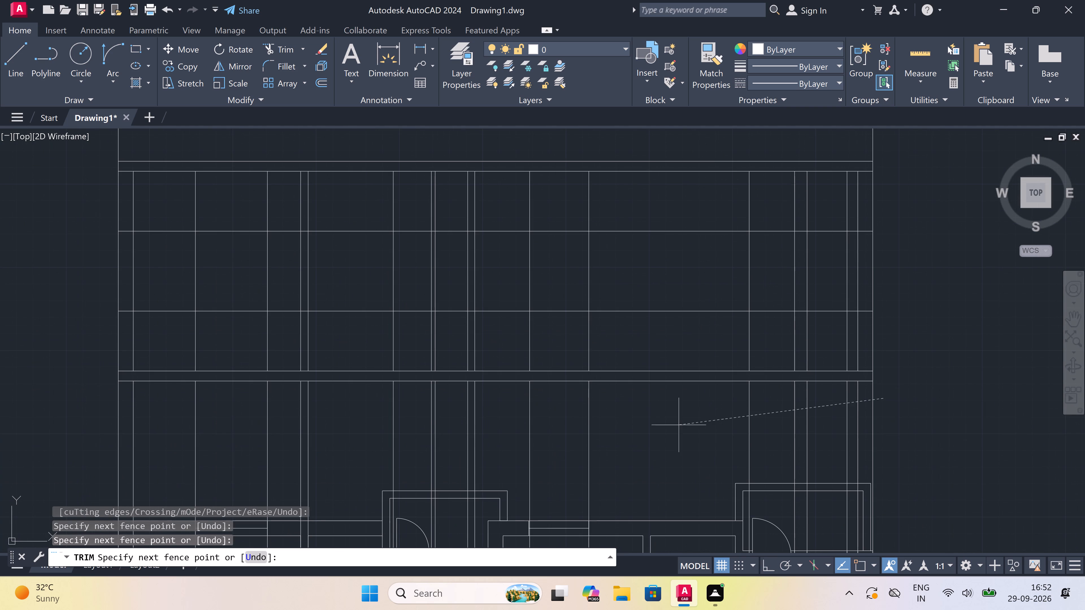
{"action": "left_click", "coordinate": [110, 409]}
Trim the two middle level lines out of the west outer wall strip of the section above the duplicate plan.
{"action": "scroll", "coordinate": [112, 407], "scroll_direction": "down", "scroll_amount": 1}
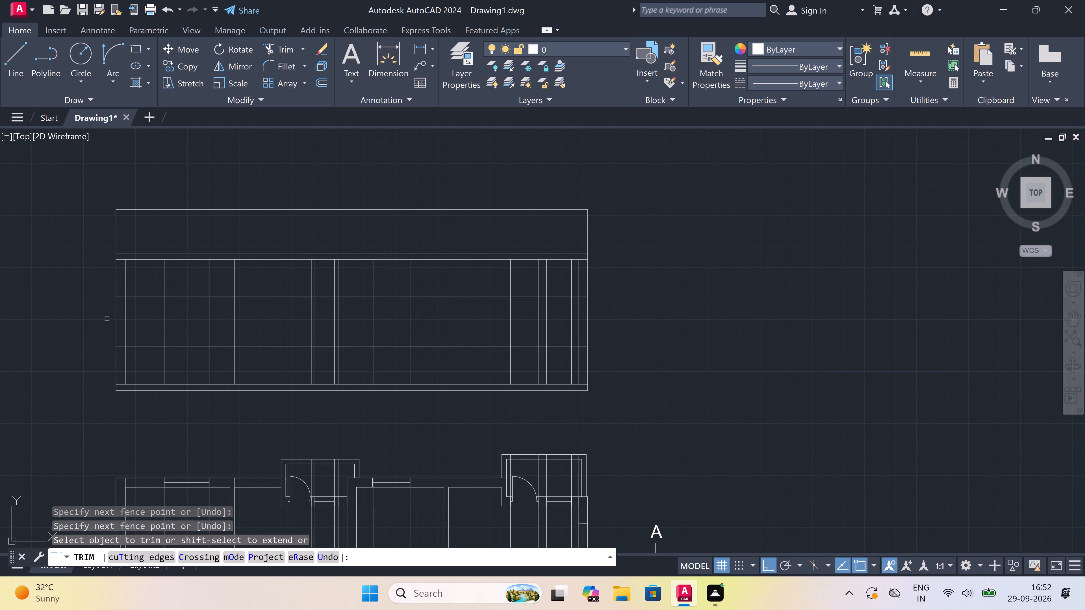
{"action": "scroll", "coordinate": [88, 304], "scroll_direction": "up", "scroll_amount": 3}
{"action": "scroll", "coordinate": [209, 249], "scroll_direction": "down", "scroll_amount": 2}
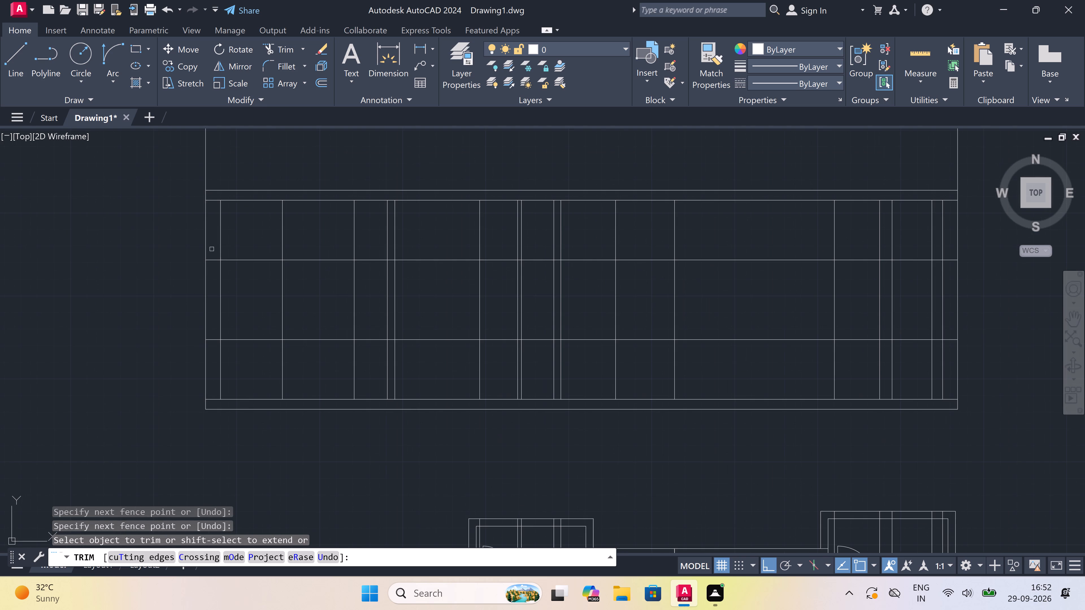
{"action": "scroll", "coordinate": [207, 263], "scroll_direction": "up", "scroll_amount": 1}
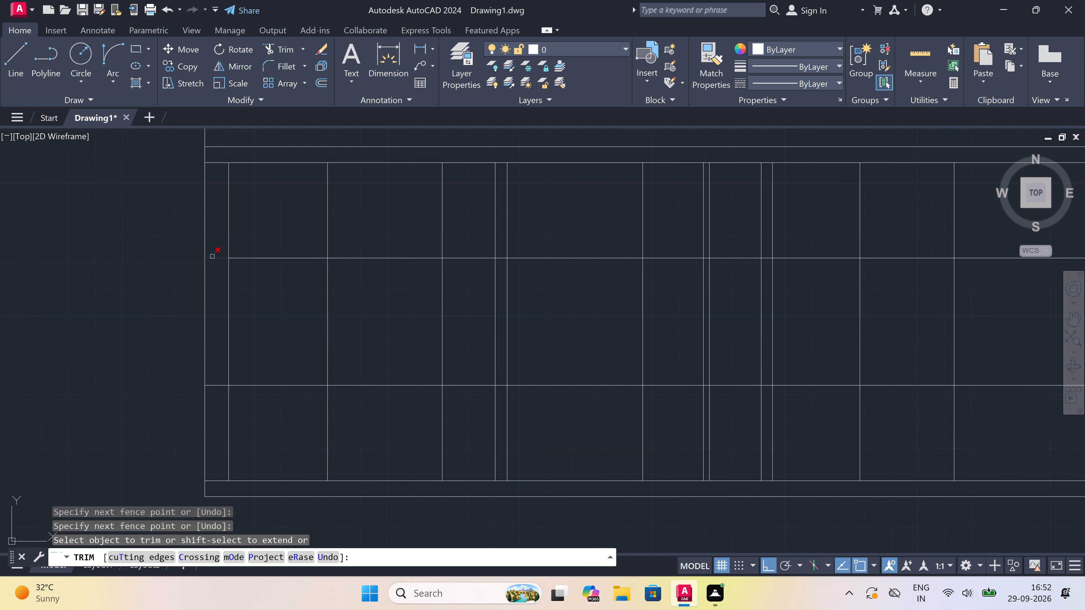
{"action": "left_click", "coordinate": [220, 229]}
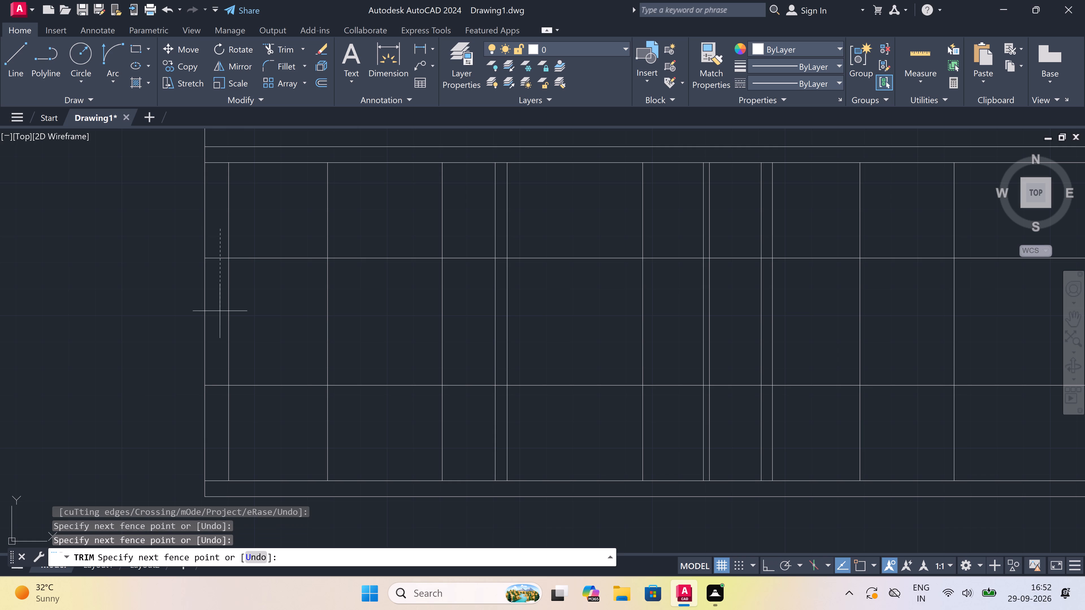
{"action": "left_click", "coordinate": [212, 445]}
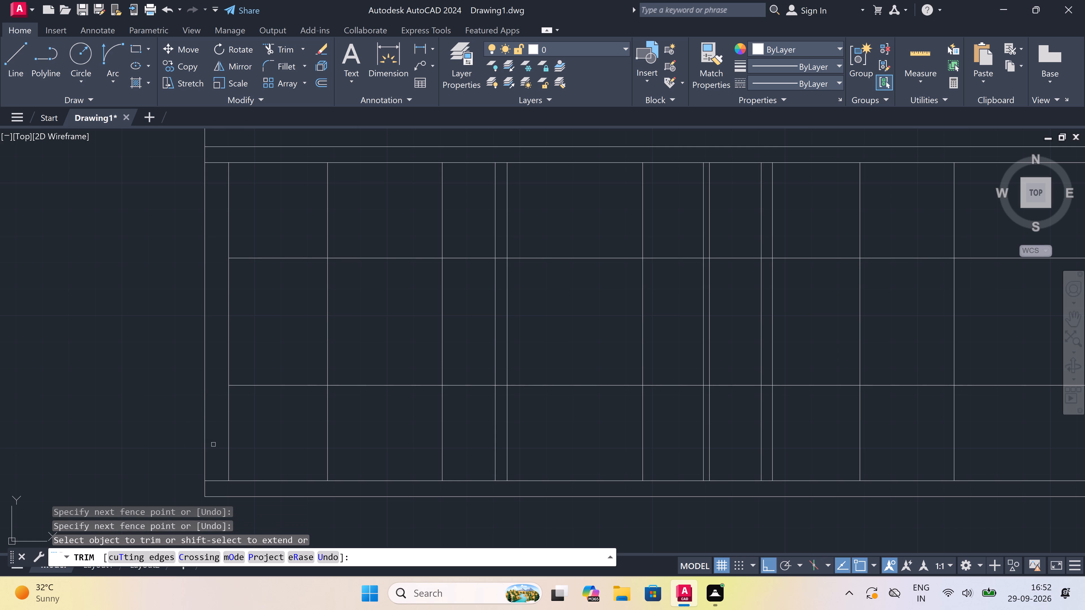
Trim the two middle level lines out of the first narrow interior wall strip from the section's west end.
{"action": "scroll", "coordinate": [272, 389], "scroll_direction": "down", "scroll_amount": 3}
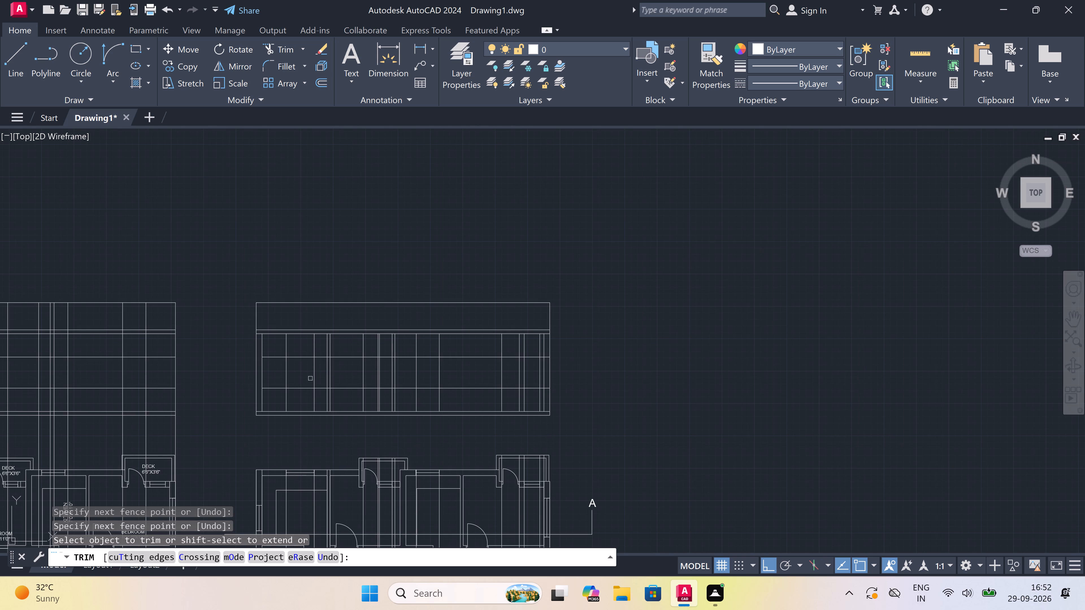
{"action": "scroll", "coordinate": [314, 376], "scroll_direction": "up", "scroll_amount": 3}
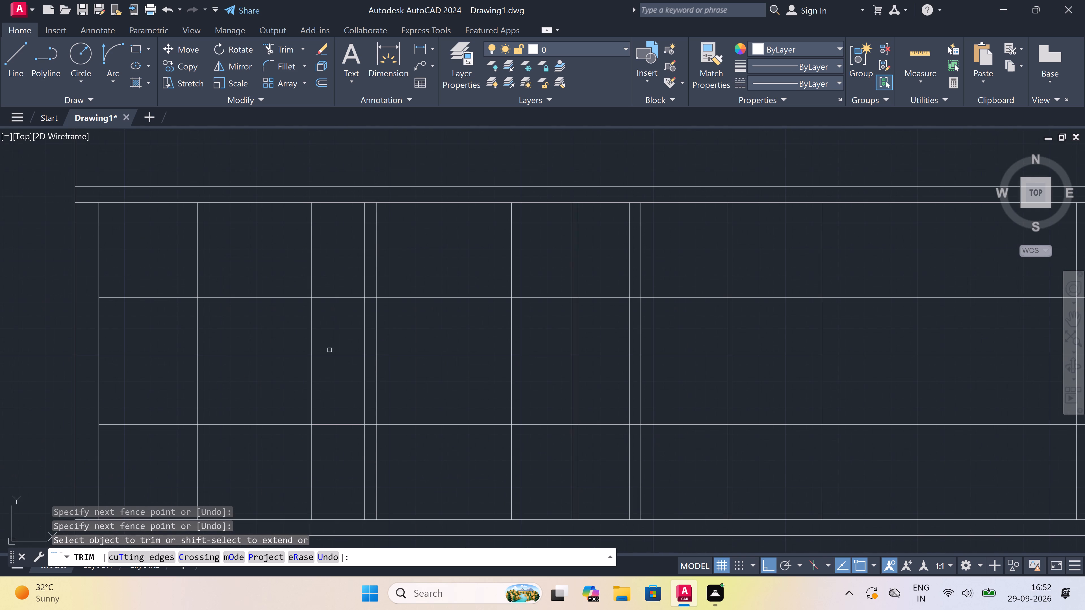
{"action": "left_click", "coordinate": [370, 298]}
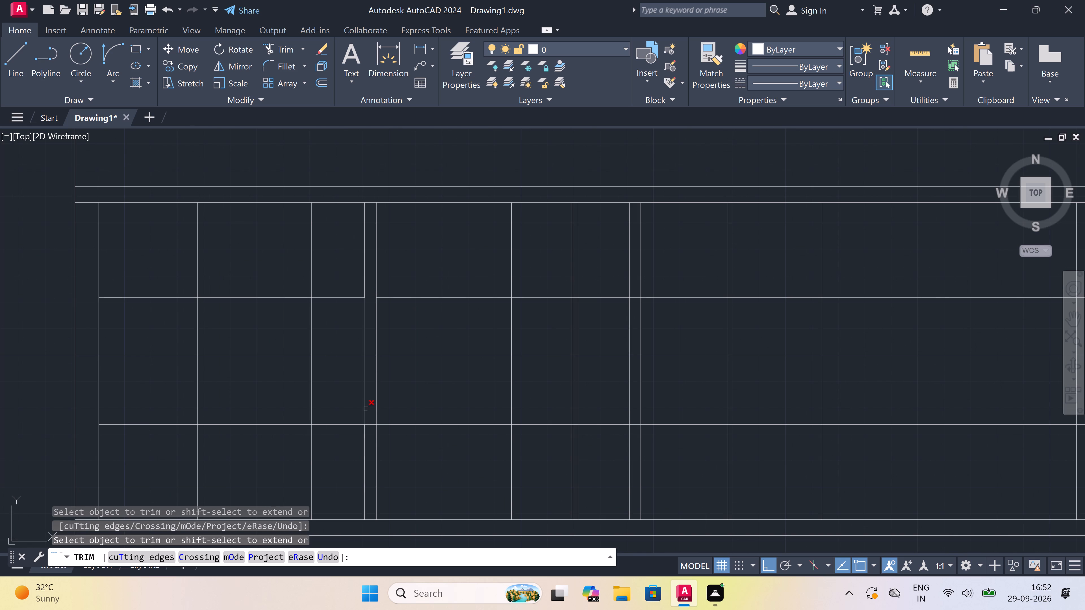
{"action": "left_click", "coordinate": [368, 424]}
Trim the two middle level lines out of the narrow interior wall strip just west of the section's centre.
{"action": "scroll", "coordinate": [369, 424], "scroll_direction": "down", "scroll_amount": 3}
{"action": "scroll", "coordinate": [439, 426], "scroll_direction": "up", "scroll_amount": 2}
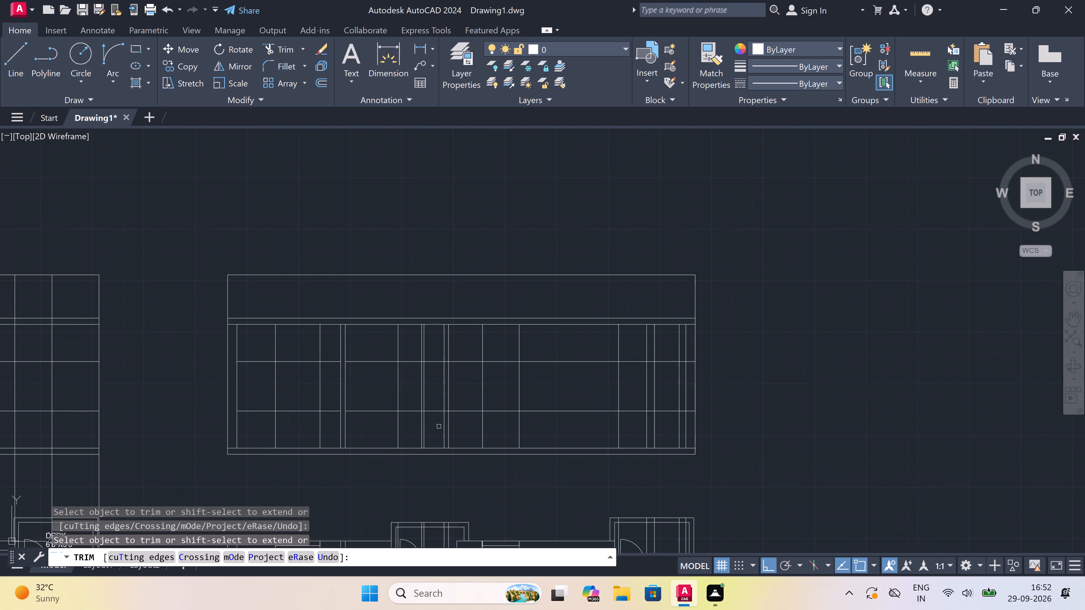
{"action": "scroll", "coordinate": [439, 426], "scroll_direction": "up", "scroll_amount": 1}
{"action": "scroll", "coordinate": [453, 398], "scroll_direction": "up", "scroll_amount": 3}
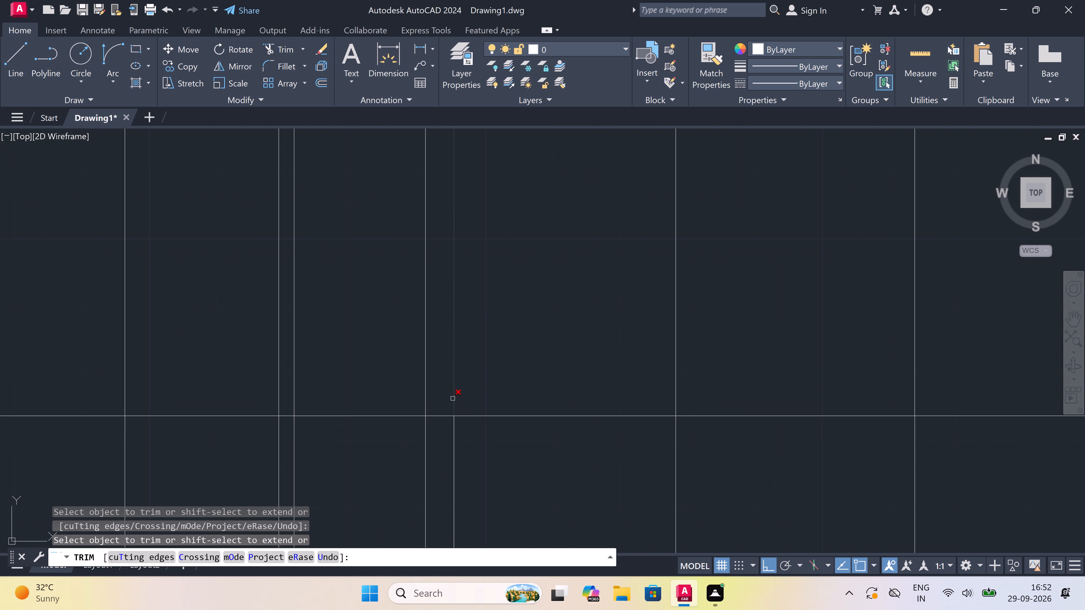
{"action": "left_click", "coordinate": [438, 422]}
{"action": "scroll", "coordinate": [439, 366], "scroll_direction": "down", "scroll_amount": 1}
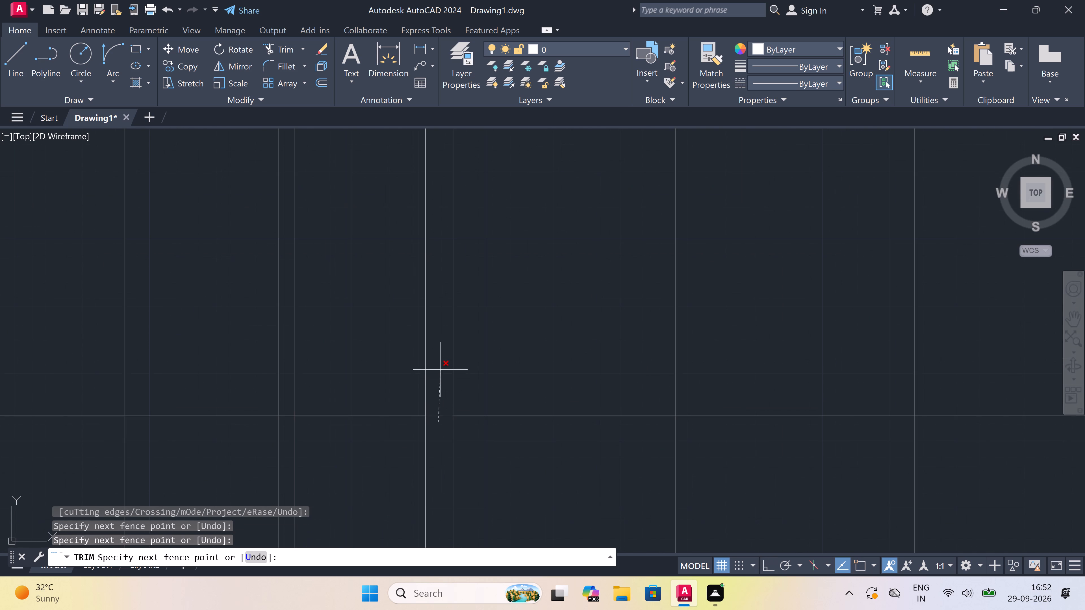
{"action": "left_click", "coordinate": [439, 367]}
{"action": "scroll", "coordinate": [439, 366], "scroll_direction": "down", "scroll_amount": 2}
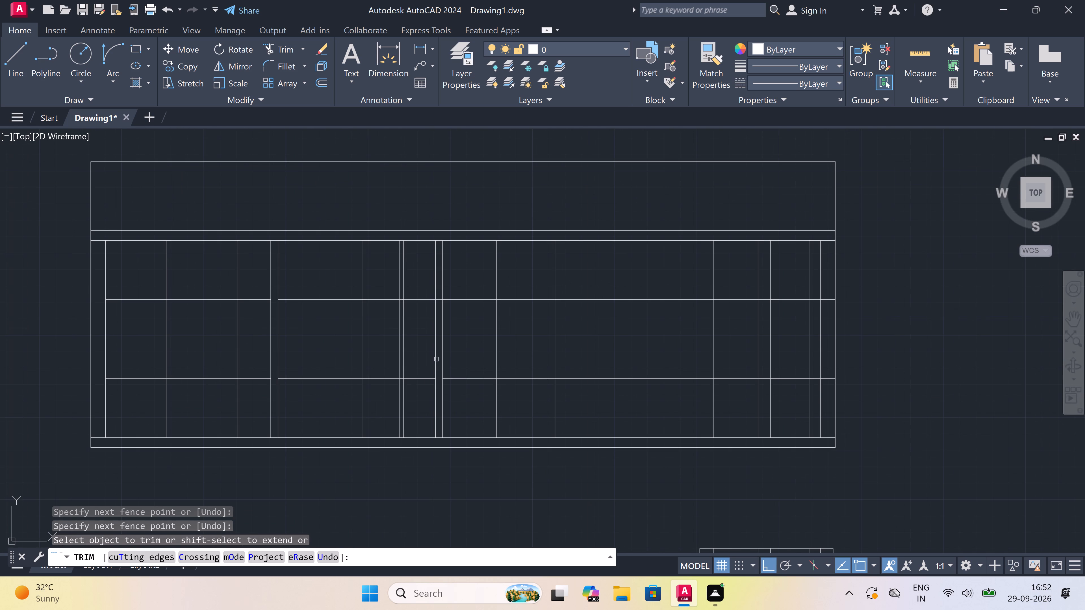
{"action": "scroll", "coordinate": [431, 303], "scroll_direction": "up", "scroll_amount": 2}
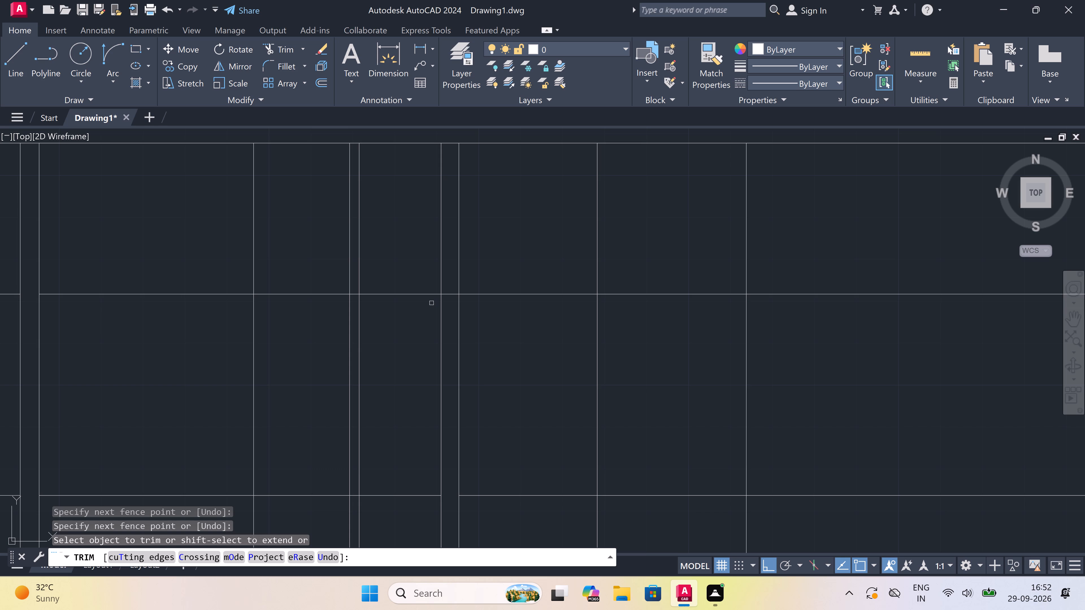
{"action": "scroll", "coordinate": [431, 304], "scroll_direction": "up", "scroll_amount": 2}
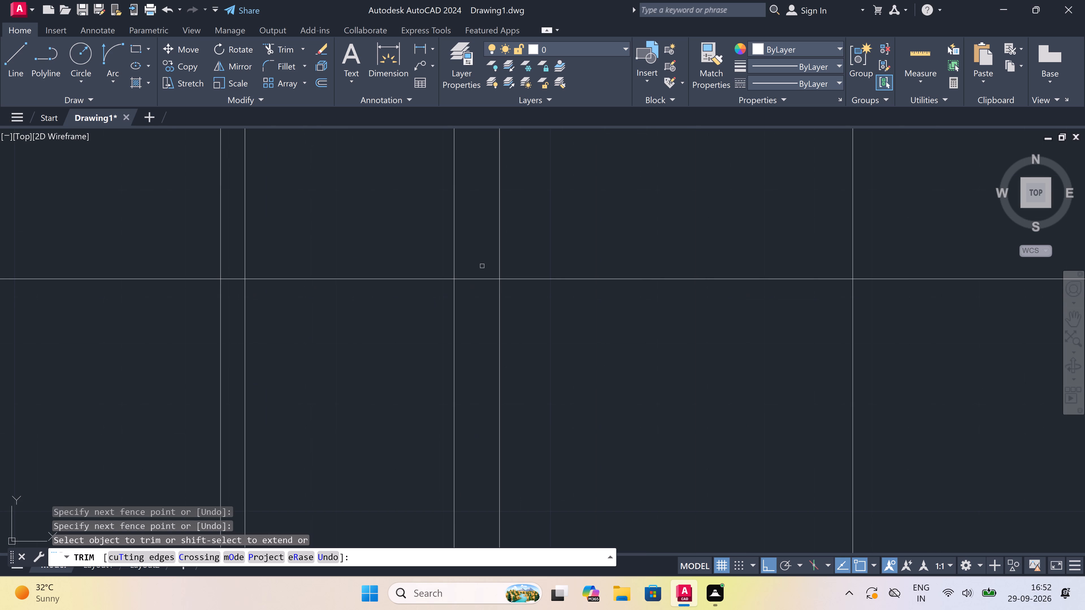
{"action": "left_click", "coordinate": [480, 262]}
{"action": "left_click", "coordinate": [479, 308]}
Trim the two middle level lines out of the section's east outer wall strip.
{"action": "scroll", "coordinate": [354, 341], "scroll_direction": "down", "scroll_amount": 6}
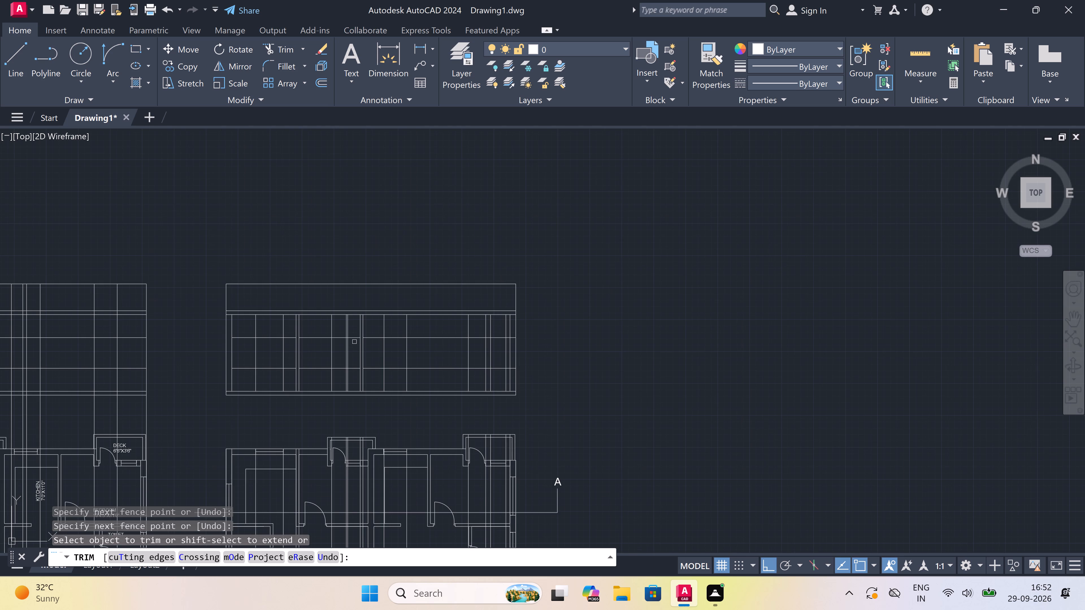
{"action": "scroll", "coordinate": [483, 367], "scroll_direction": "up", "scroll_amount": 2}
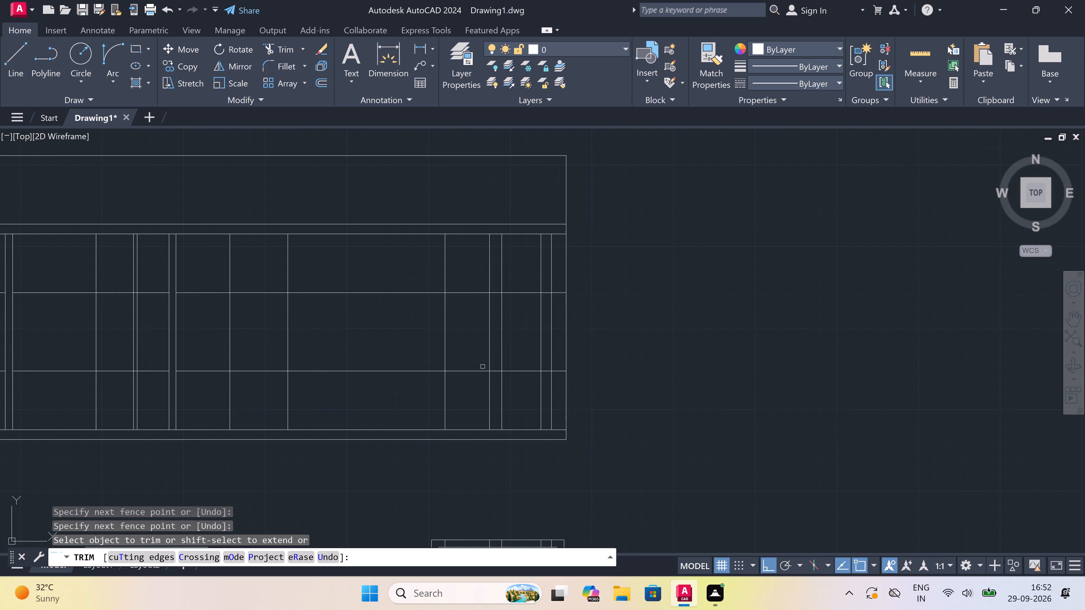
{"action": "scroll", "coordinate": [554, 371], "scroll_direction": "up", "scroll_amount": 2}
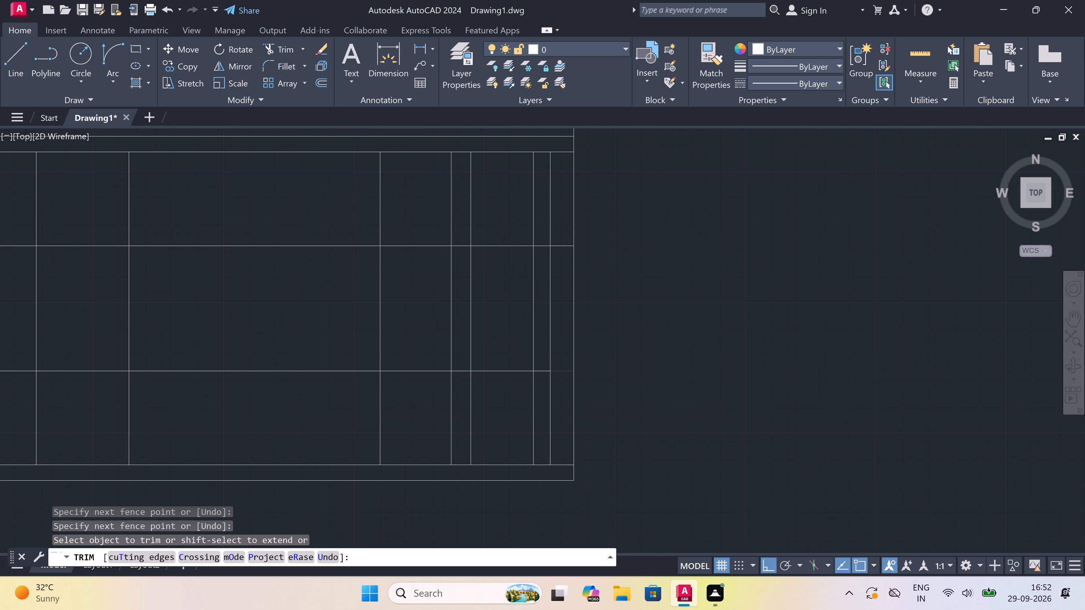
{"action": "left_click", "coordinate": [559, 393]}
{"action": "scroll", "coordinate": [574, 280], "scroll_direction": "down", "scroll_amount": 3}
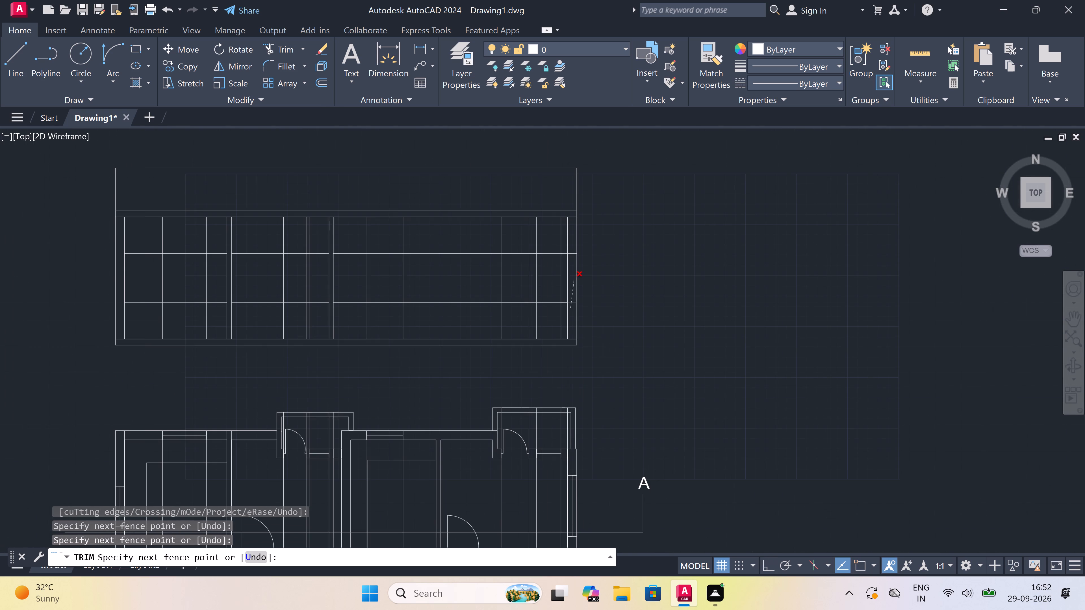
{"action": "scroll", "coordinate": [573, 241], "scroll_direction": "up", "scroll_amount": 3}
{"action": "left_click", "coordinate": [572, 241]}
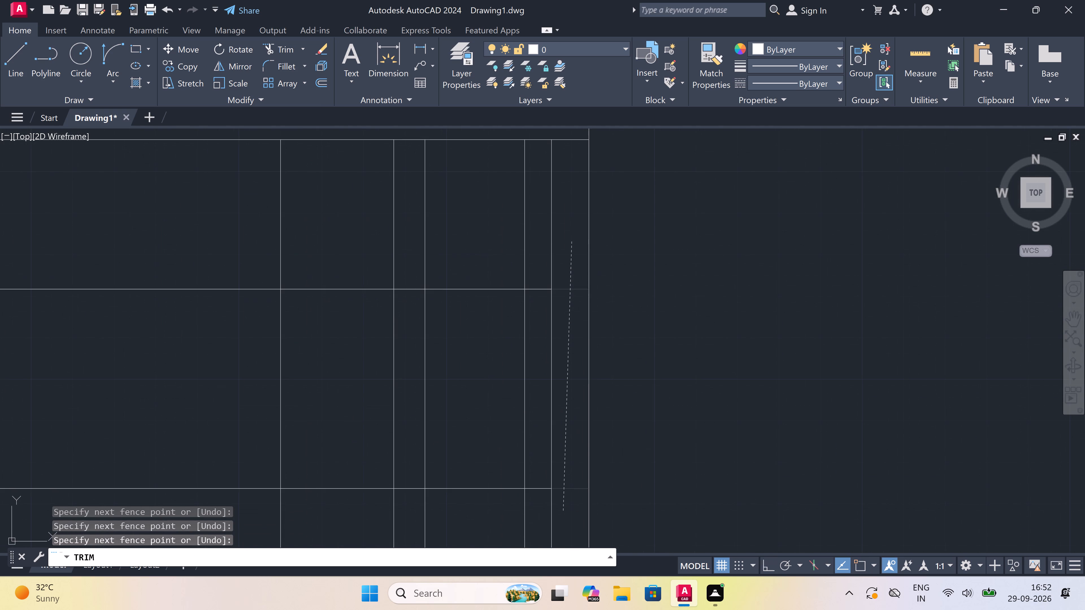
Trim the two middle level lines out of the narrow strip between the easternmost window lines and the section's east outer wall.
{"action": "scroll", "coordinate": [572, 242], "scroll_direction": "down", "scroll_amount": 3}
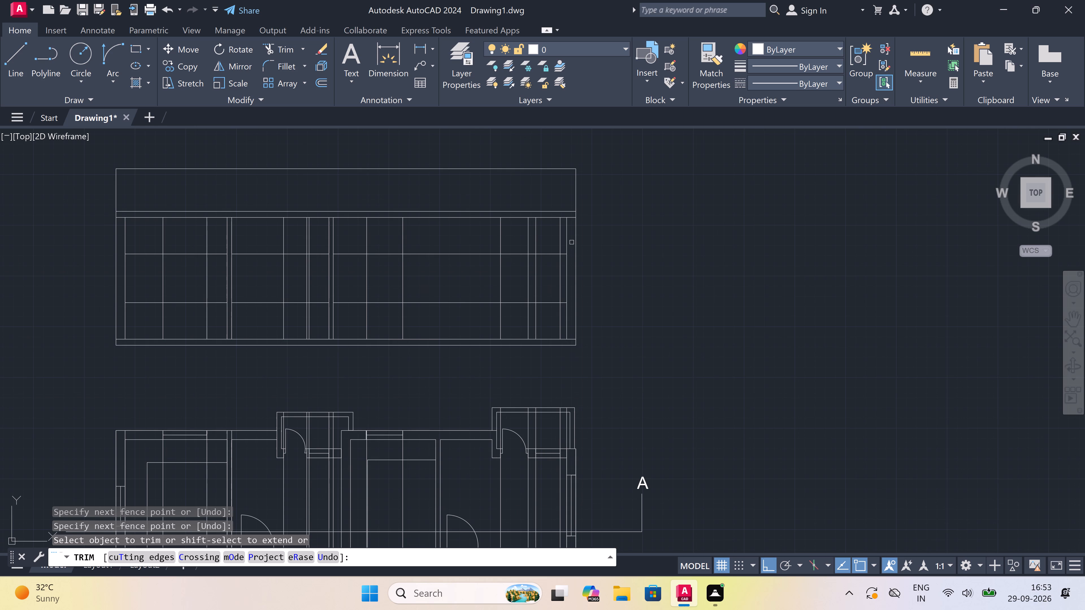
{"action": "scroll", "coordinate": [562, 231], "scroll_direction": "up", "scroll_amount": 2}
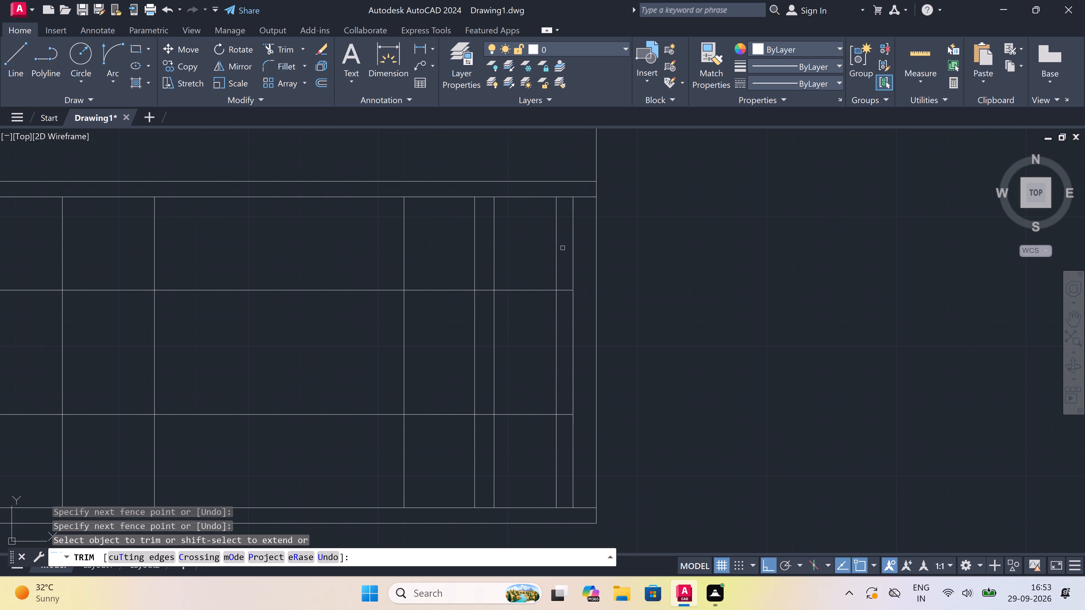
{"action": "scroll", "coordinate": [562, 259], "scroll_direction": "up", "scroll_amount": 2}
{"action": "left_click", "coordinate": [562, 259]}
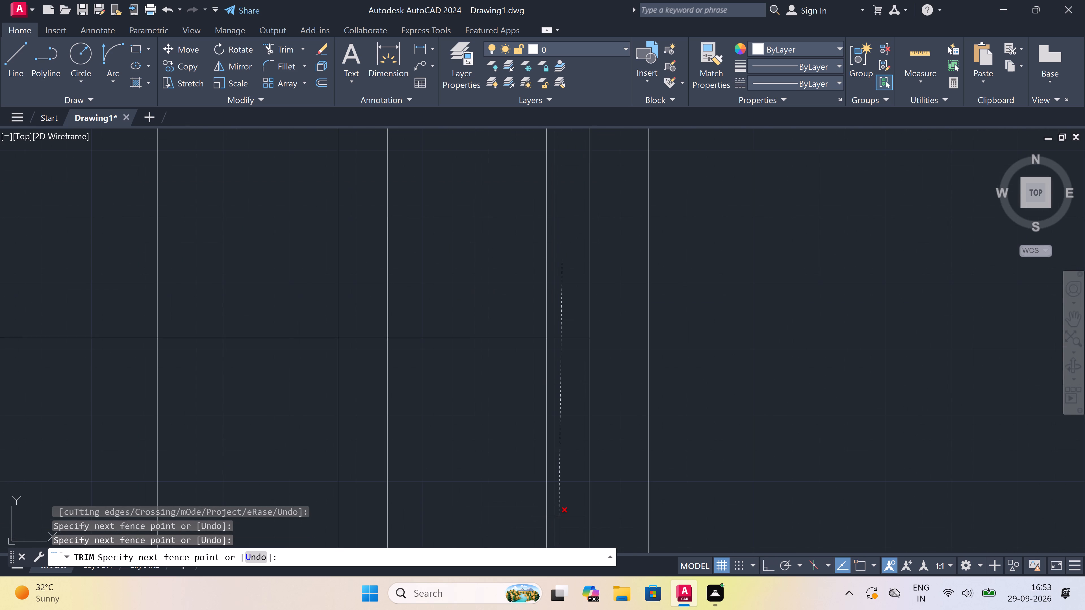
{"action": "scroll", "coordinate": [566, 506], "scroll_direction": "down", "scroll_amount": 1}
{"action": "scroll", "coordinate": [568, 465], "scroll_direction": "down", "scroll_amount": 3}
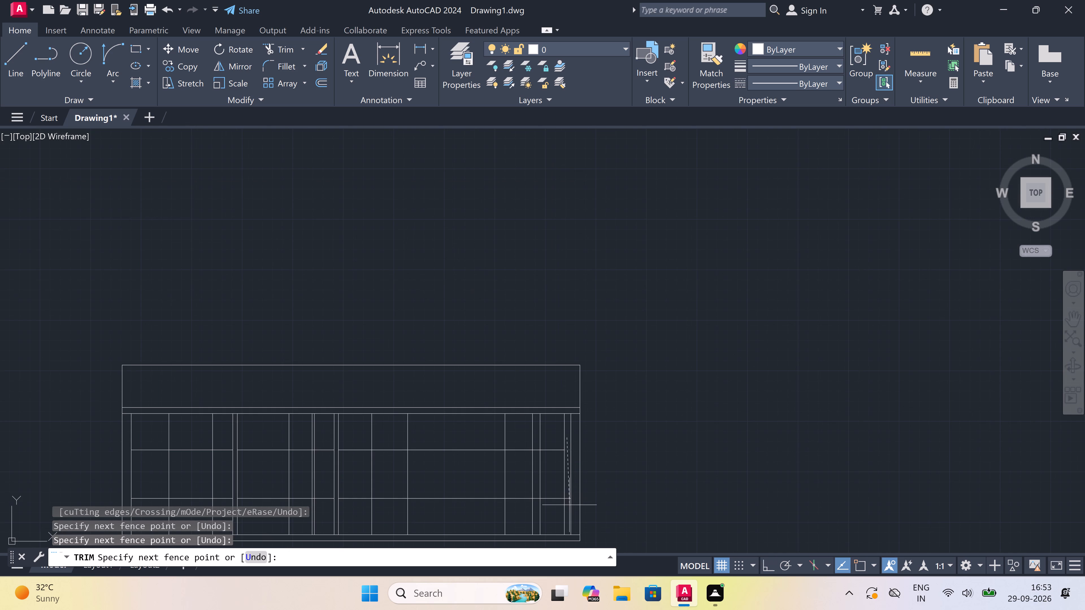
Isolate the east window by trimming the verticals below it, the level lines between it and the adjacent door, and the verticals above both.
{"action": "scroll", "coordinate": [567, 509], "scroll_direction": "up", "scroll_amount": 3}
{"action": "left_click", "coordinate": [567, 509]}
{"action": "left_click", "coordinate": [567, 504]}
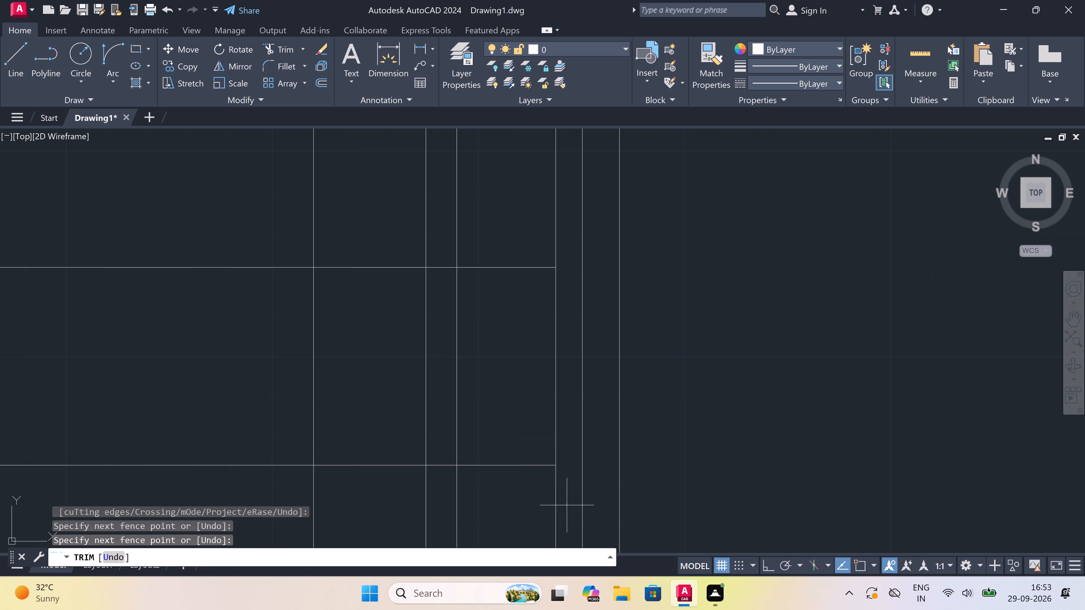
{"action": "left_click", "coordinate": [438, 507]}
{"action": "left_click", "coordinate": [441, 492]}
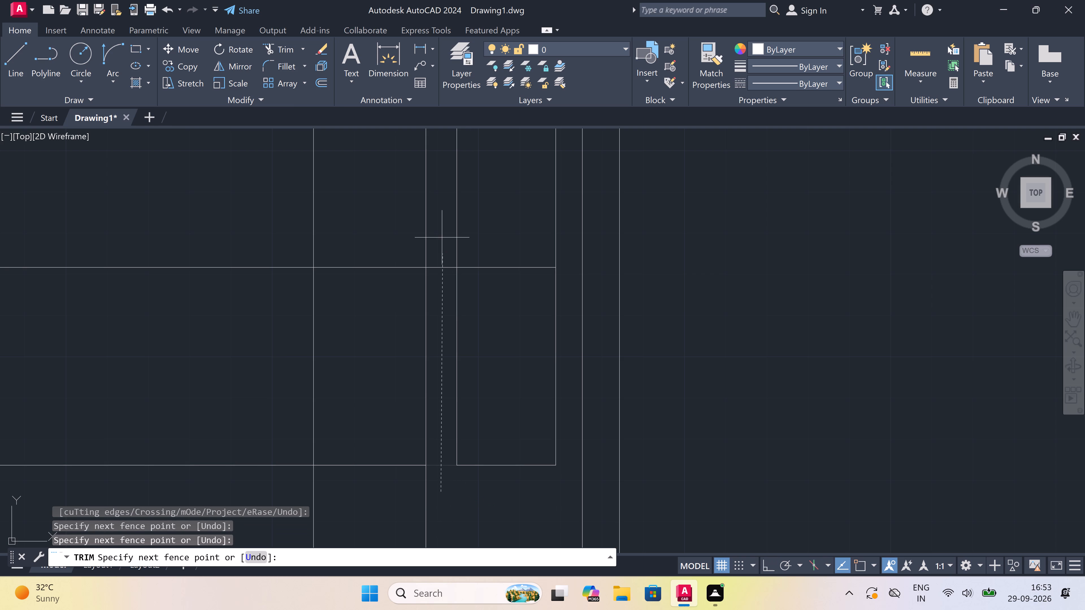
{"action": "left_click", "coordinate": [442, 236]}
{"action": "left_click_drag", "start_coordinate": [444, 206], "coordinate": [448, 207]}
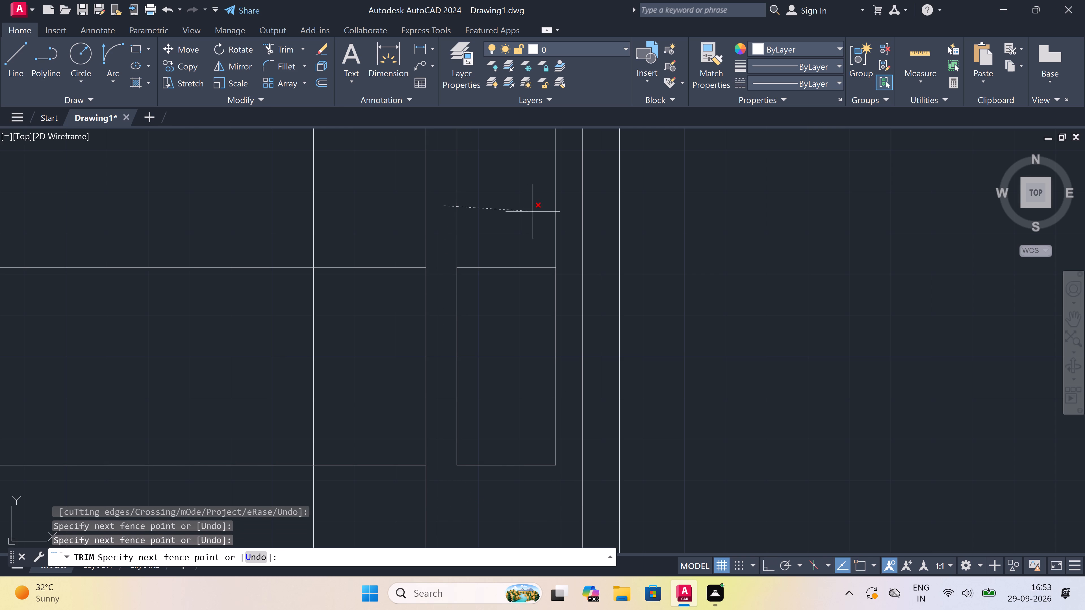
{"action": "left_click", "coordinate": [565, 217]}
{"action": "left_click", "coordinate": [546, 219]}
{"action": "left_click", "coordinate": [244, 221]}
Trim the level lines between the central window and the east door, and the lower level line inside that door.
{"action": "scroll", "coordinate": [382, 223], "scroll_direction": "down", "scroll_amount": 3}
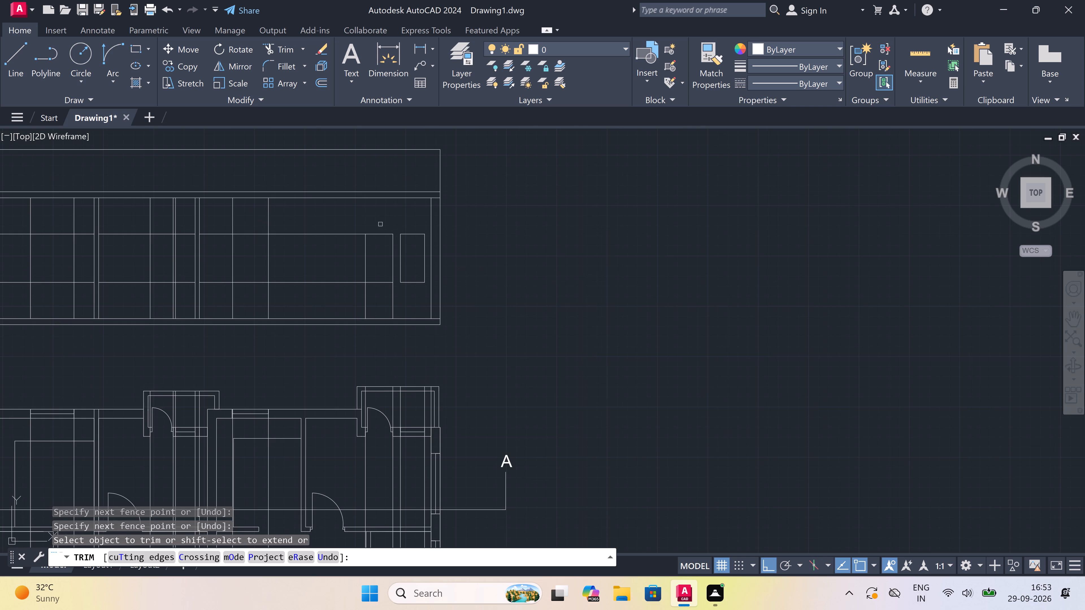
{"action": "left_click", "coordinate": [354, 226]}
{"action": "left_click", "coordinate": [350, 302]}
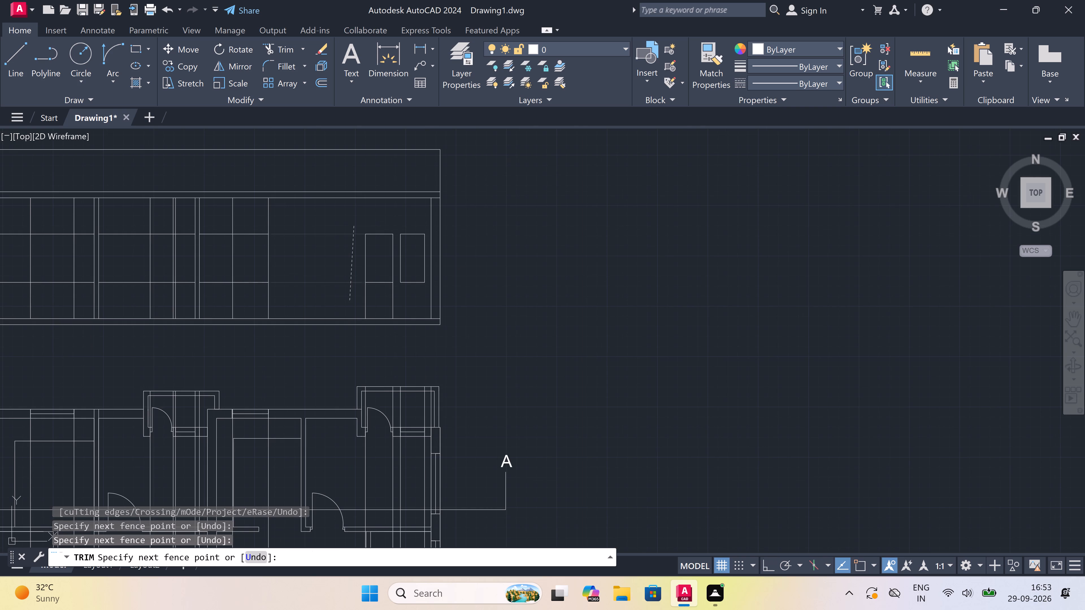
{"action": "left_click", "coordinate": [374, 285]}
{"action": "left_click", "coordinate": [377, 273]}
Isolate the central window as a rectangle by trimming the verticals below and above it and the level lines on its west side.
{"action": "scroll", "coordinate": [377, 273], "scroll_direction": "down", "scroll_amount": 1}
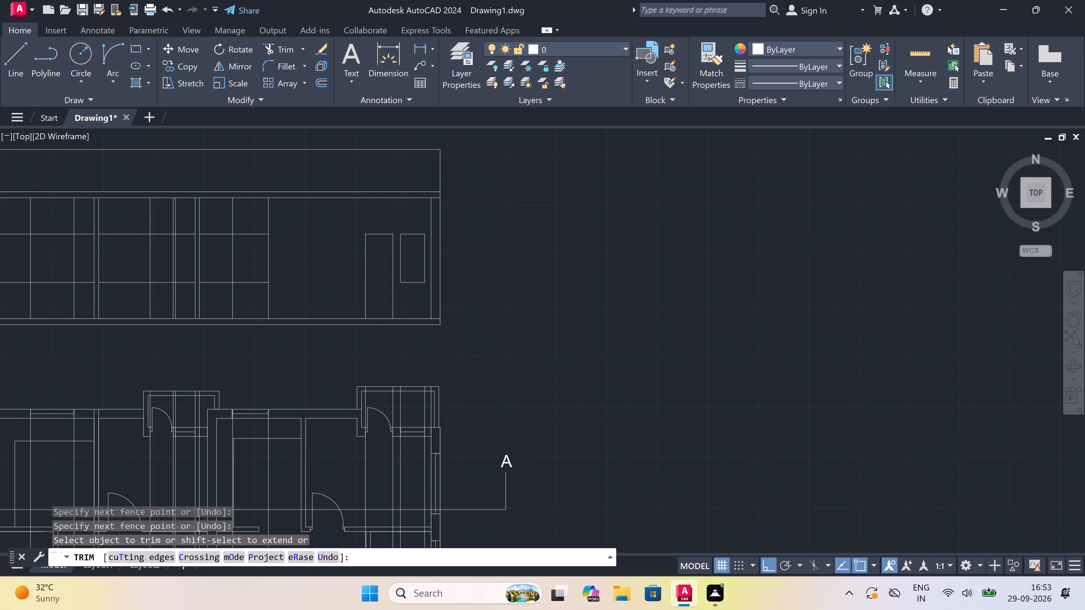
{"action": "scroll", "coordinate": [377, 273], "scroll_direction": "down", "scroll_amount": 1}
{"action": "scroll", "coordinate": [216, 263], "scroll_direction": "up", "scroll_amount": 2}
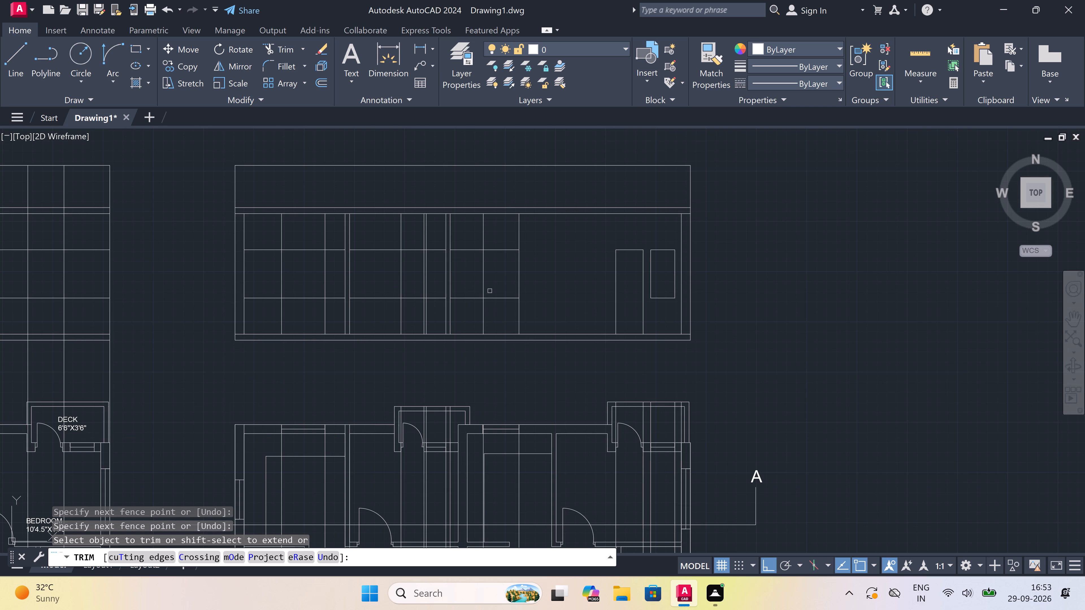
{"action": "scroll", "coordinate": [490, 296], "scroll_direction": "up", "scroll_amount": 1}
{"action": "left_click", "coordinate": [455, 326]}
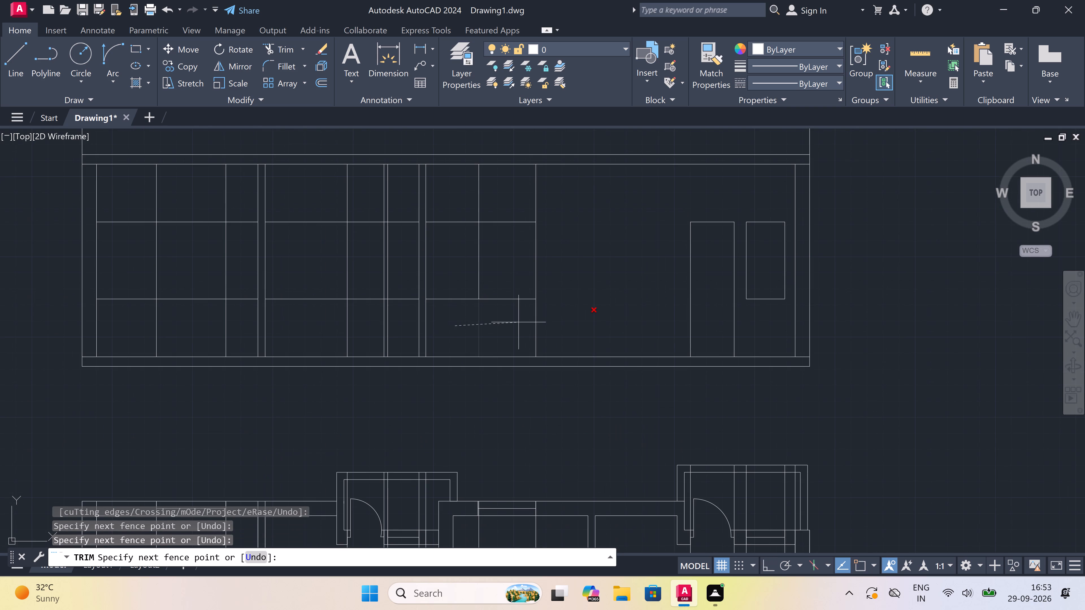
{"action": "left_click", "coordinate": [589, 316]}
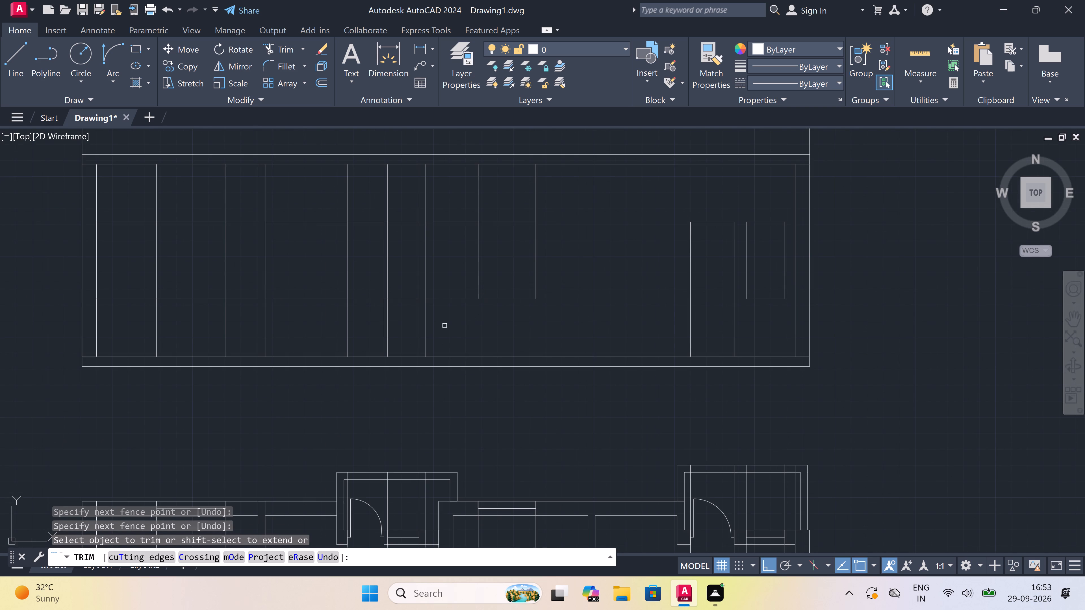
{"action": "left_click", "coordinate": [444, 326]}
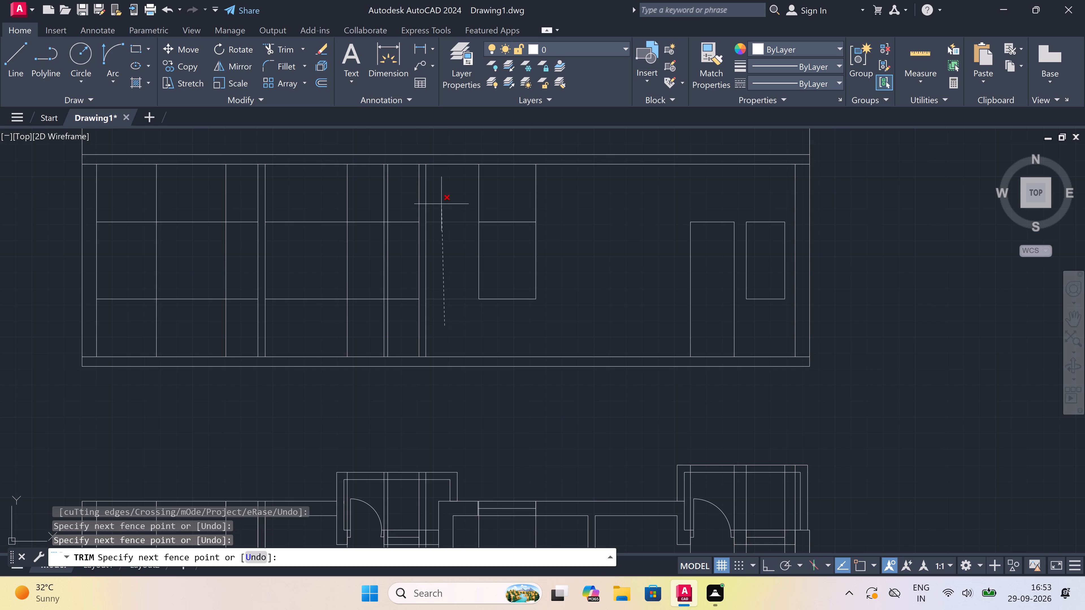
{"action": "left_click", "coordinate": [442, 202]}
{"action": "left_click", "coordinate": [450, 197]}
{"action": "left_click", "coordinate": [557, 198]}
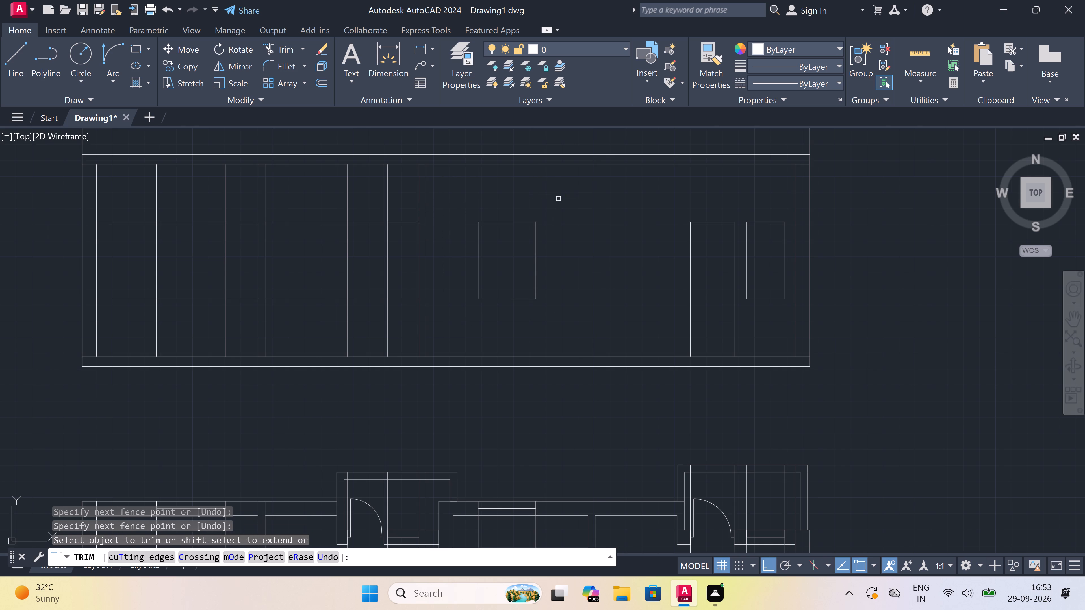
Trim the verticals above the window just west of the section's centre and the upper level line between it and the adjacent door.
{"action": "scroll", "coordinate": [558, 199], "scroll_direction": "down", "scroll_amount": 2}
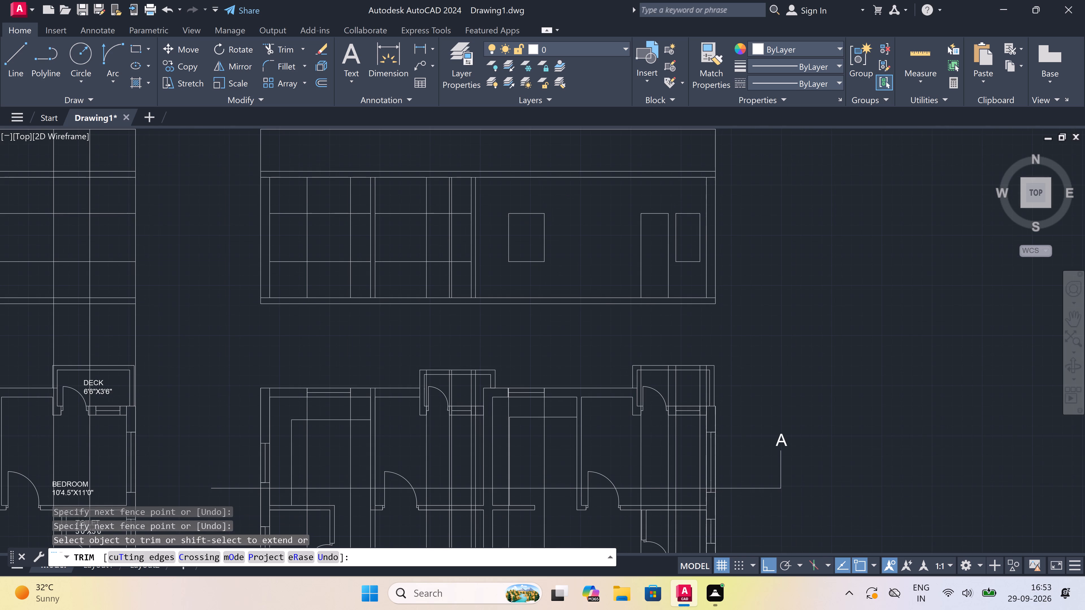
{"action": "scroll", "coordinate": [558, 199], "scroll_direction": "up", "scroll_amount": 1}
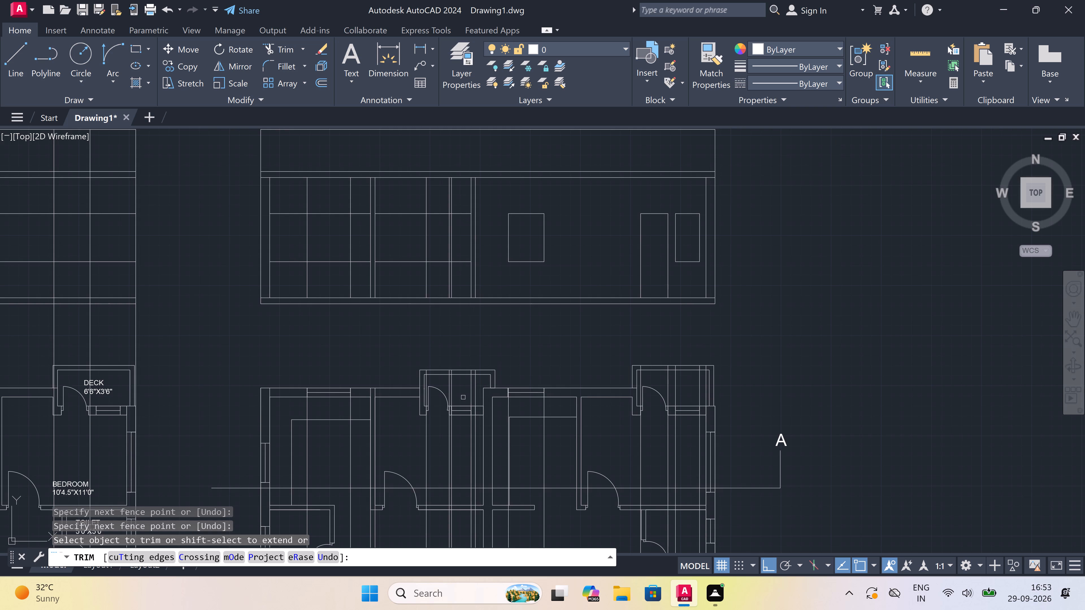
{"action": "scroll", "coordinate": [463, 397], "scroll_direction": "up", "scroll_amount": 2}
{"action": "scroll", "coordinate": [481, 410], "scroll_direction": "down", "scroll_amount": 1}
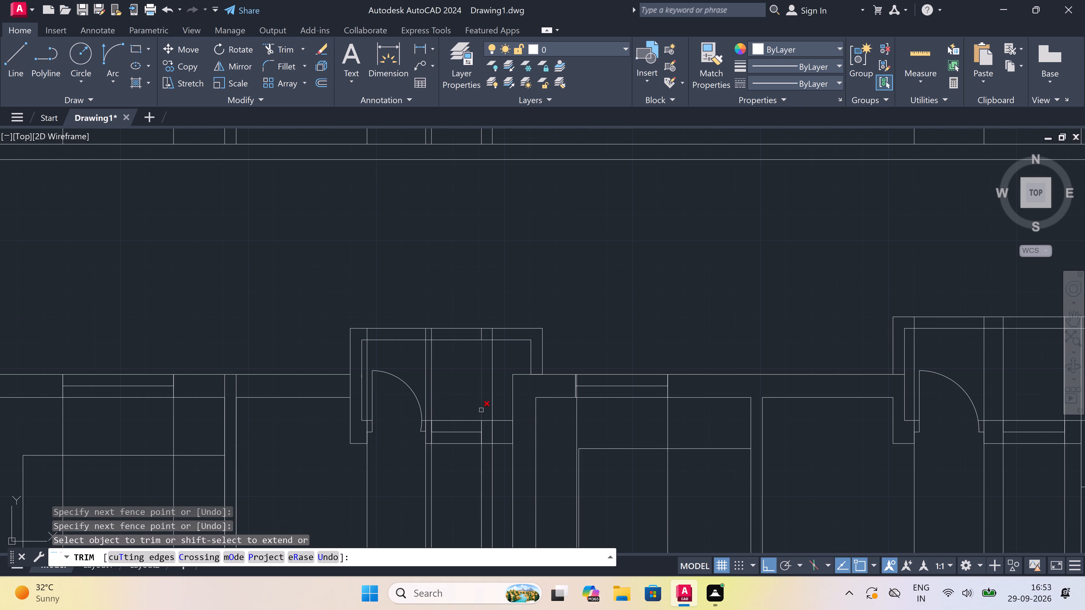
{"action": "scroll", "coordinate": [464, 308], "scroll_direction": "down", "scroll_amount": 1}
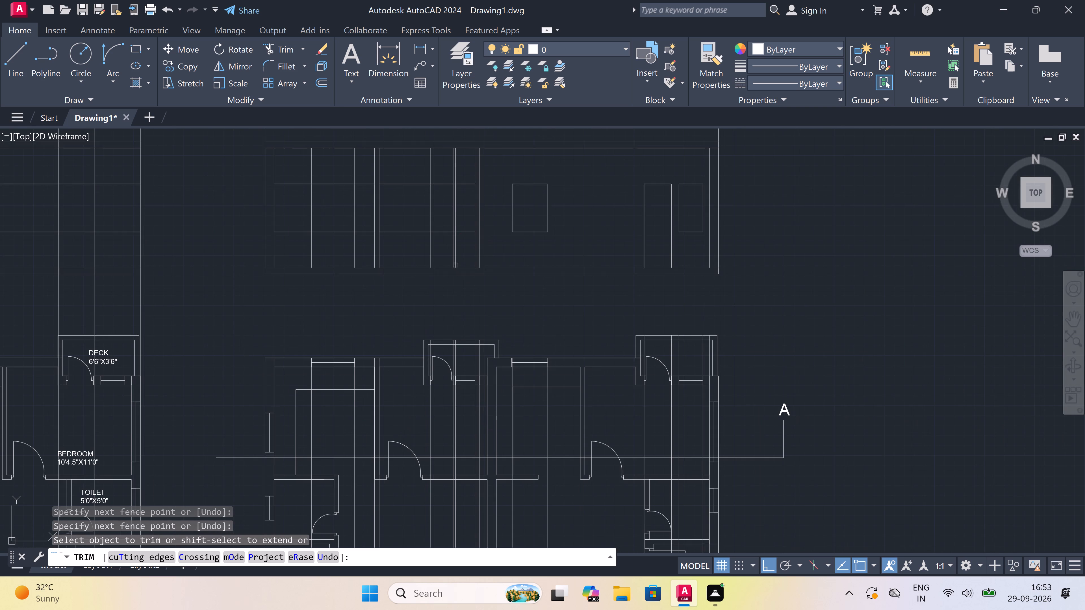
{"action": "scroll", "coordinate": [465, 167], "scroll_direction": "up", "scroll_amount": 3}
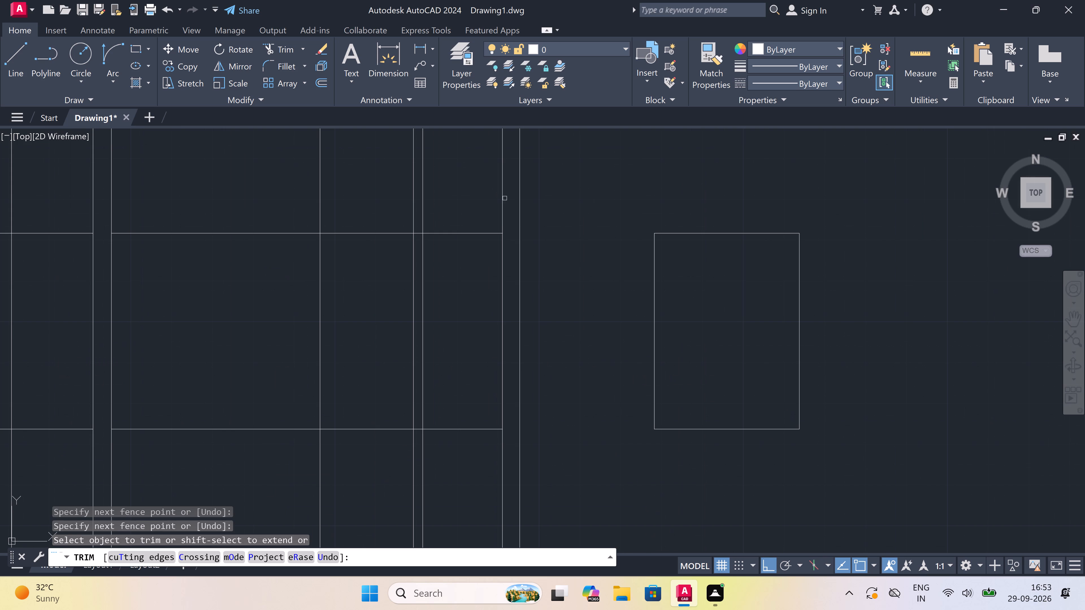
{"action": "left_click", "coordinate": [505, 198]}
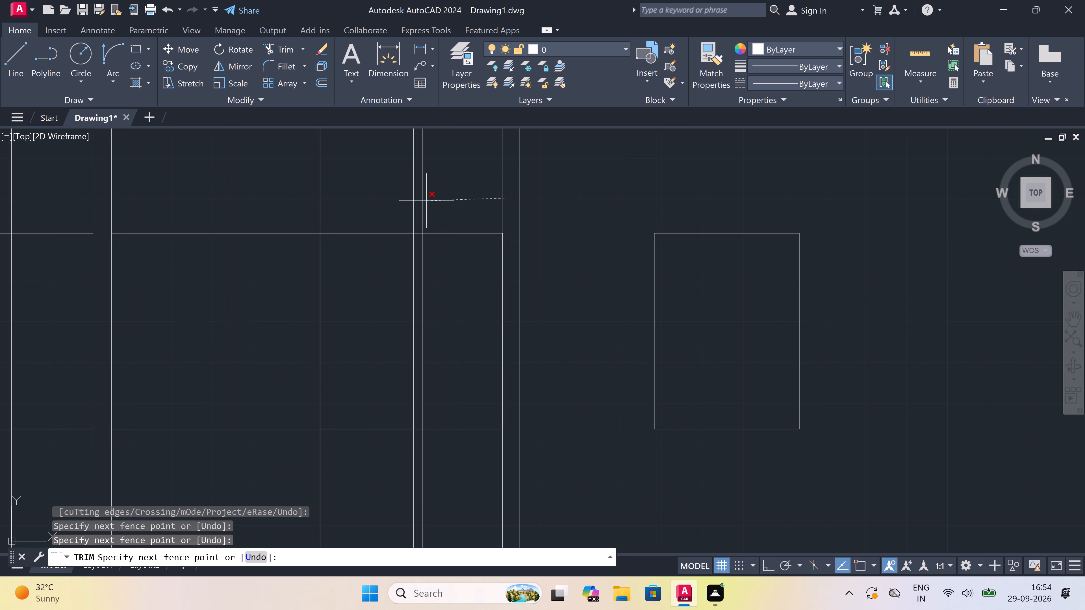
{"action": "left_click", "coordinate": [422, 199]}
{"action": "scroll", "coordinate": [415, 220], "scroll_direction": "up", "scroll_amount": 2}
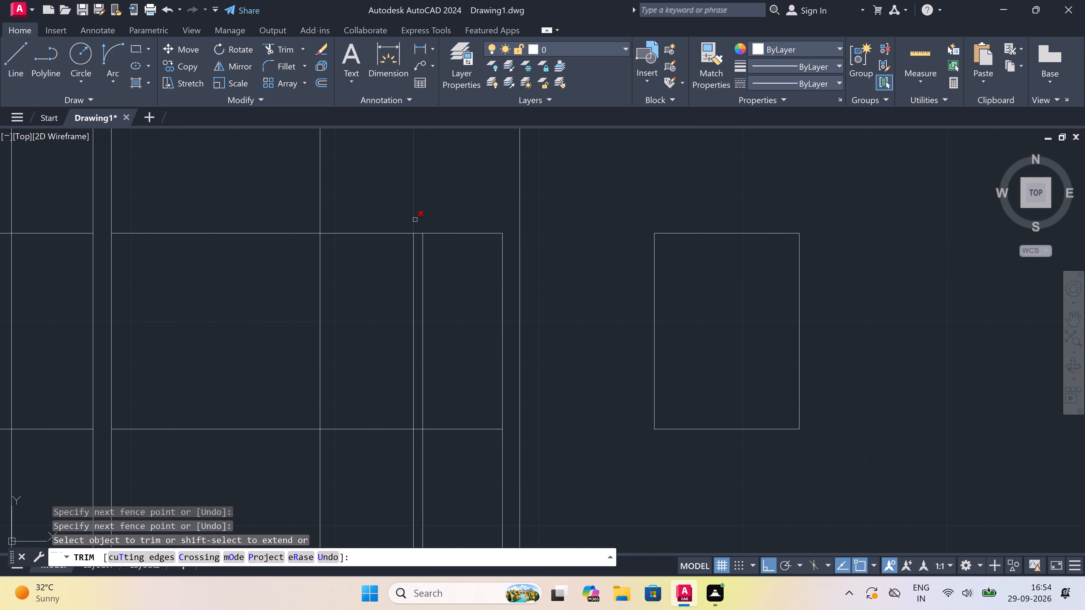
{"action": "scroll", "coordinate": [418, 257], "scroll_direction": "up", "scroll_amount": 2}
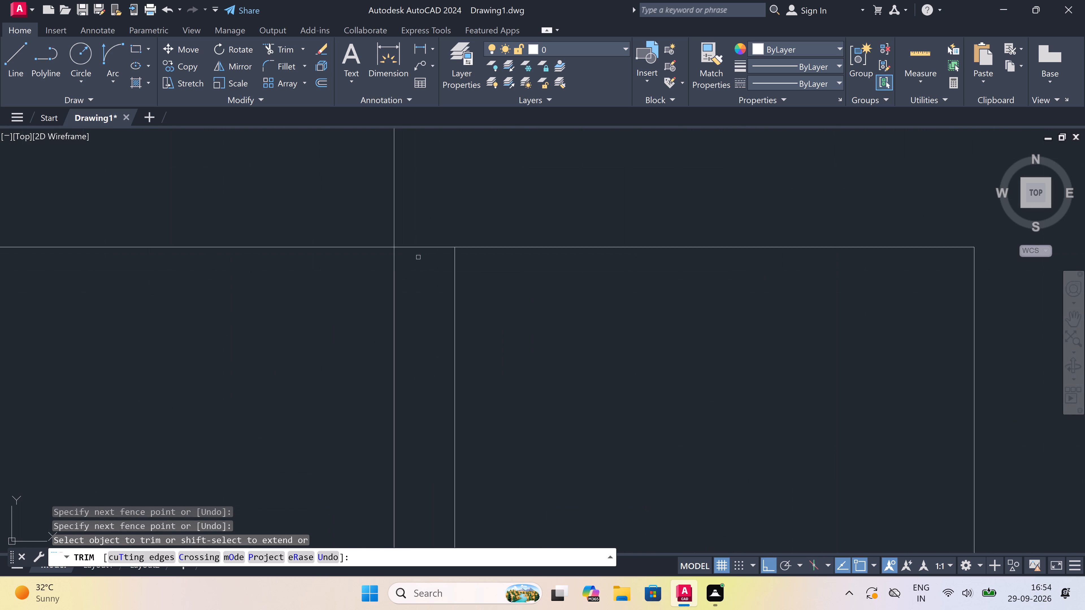
{"action": "scroll", "coordinate": [418, 257], "scroll_direction": "up", "scroll_amount": 1}
{"action": "left_click_drag", "start_coordinate": [418, 256], "coordinate": [418, 253]}
{"action": "left_click", "coordinate": [424, 210]}
{"action": "scroll", "coordinate": [425, 212], "scroll_direction": "down", "scroll_amount": 4}
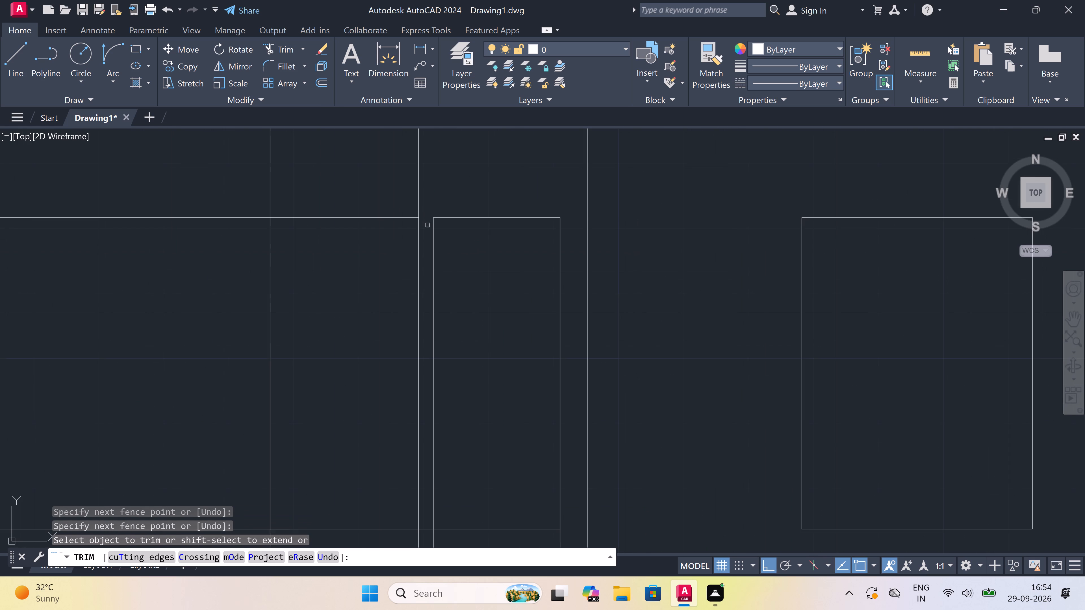
Trim the verticals below that window, the leftover wall line just east of it, and the lower level line between window and door.
{"action": "scroll", "coordinate": [425, 371], "scroll_direction": "down", "scroll_amount": 3}
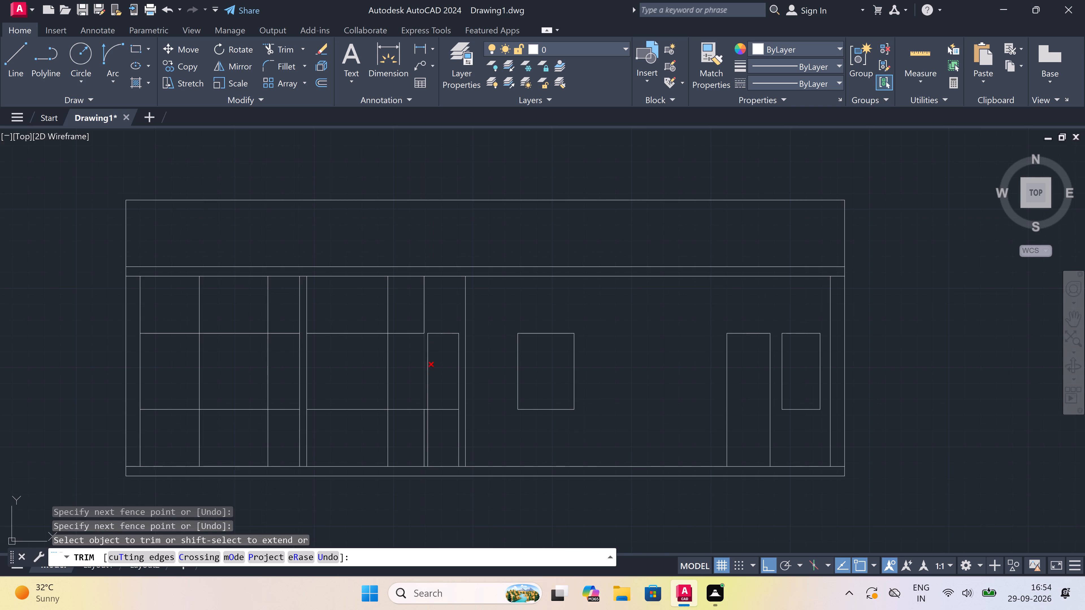
{"action": "scroll", "coordinate": [421, 442], "scroll_direction": "up", "scroll_amount": 4}
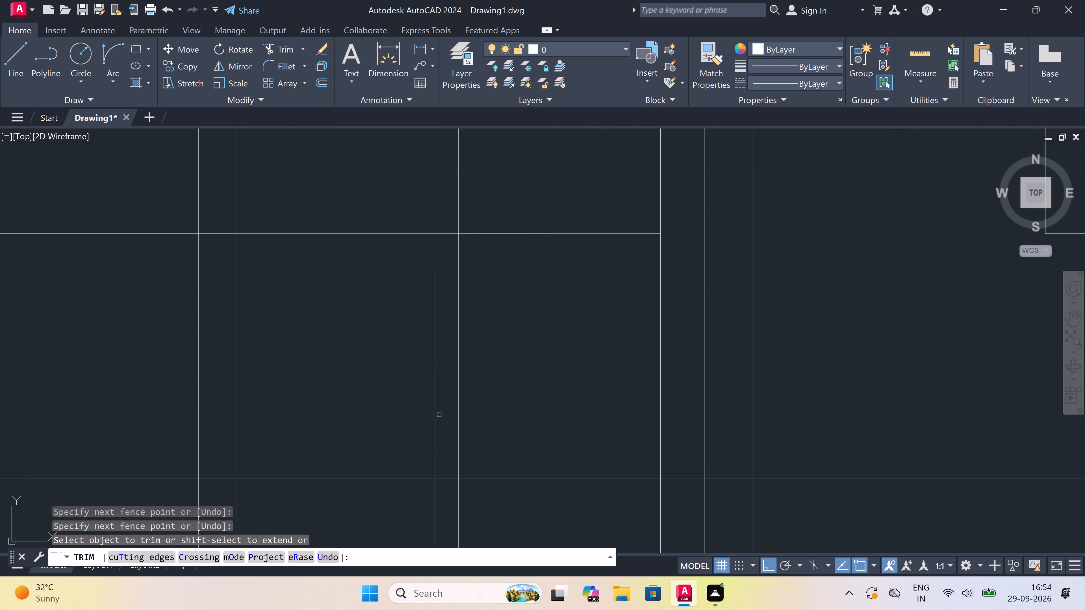
{"action": "left_click", "coordinate": [448, 399]}
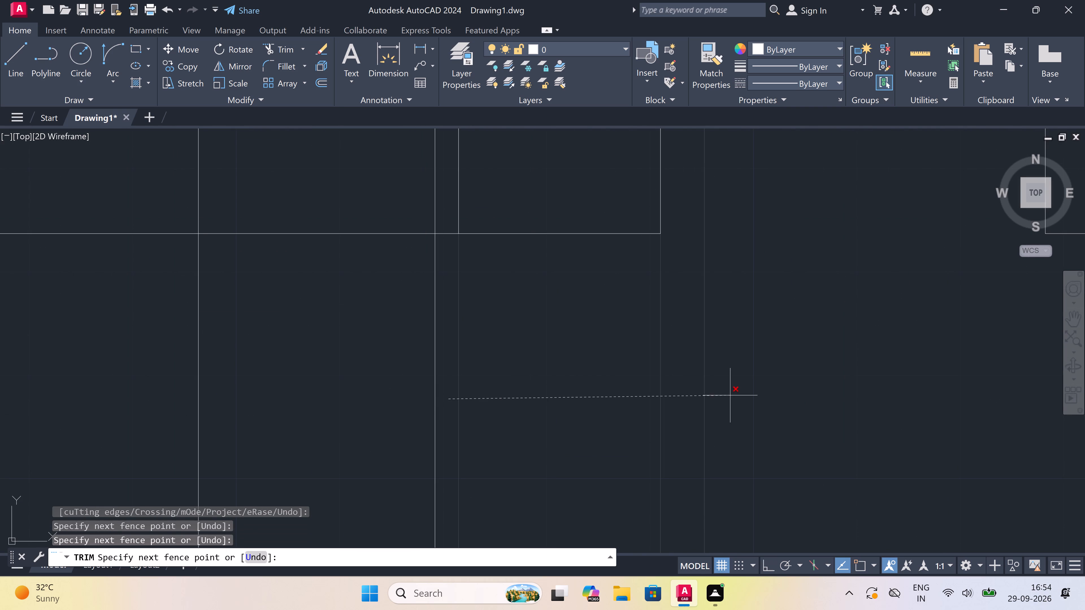
{"action": "left_click", "coordinate": [730, 395]}
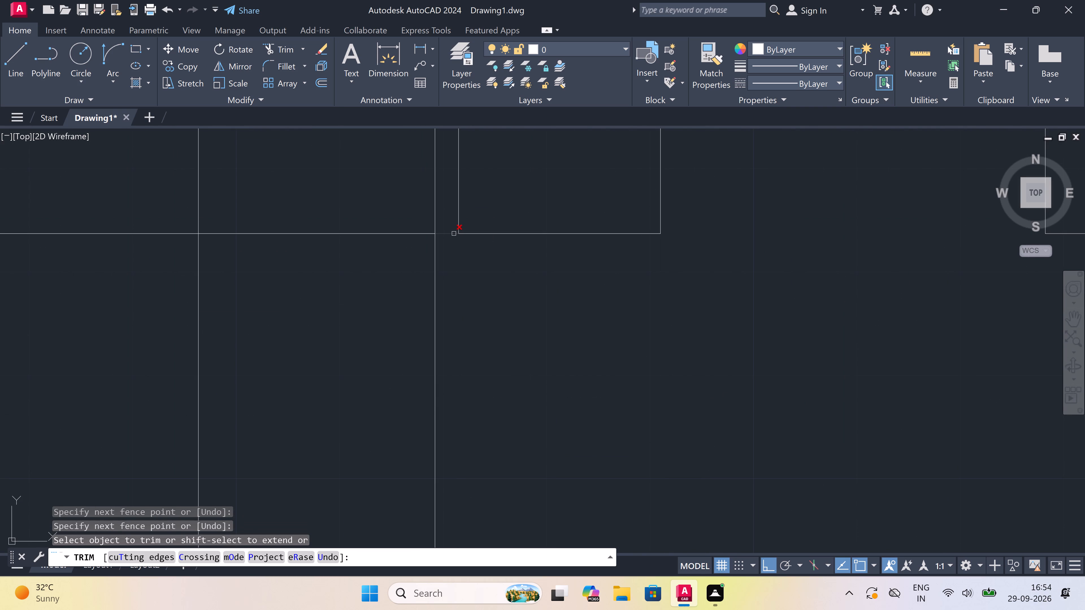
{"action": "left_click", "coordinate": [448, 229]}
{"action": "left_click", "coordinate": [459, 279]}
Shape the door just west of that window by trimming the lower level line inside it and the two verticals above it.
{"action": "scroll", "coordinate": [514, 280], "scroll_direction": "down", "scroll_amount": 4}
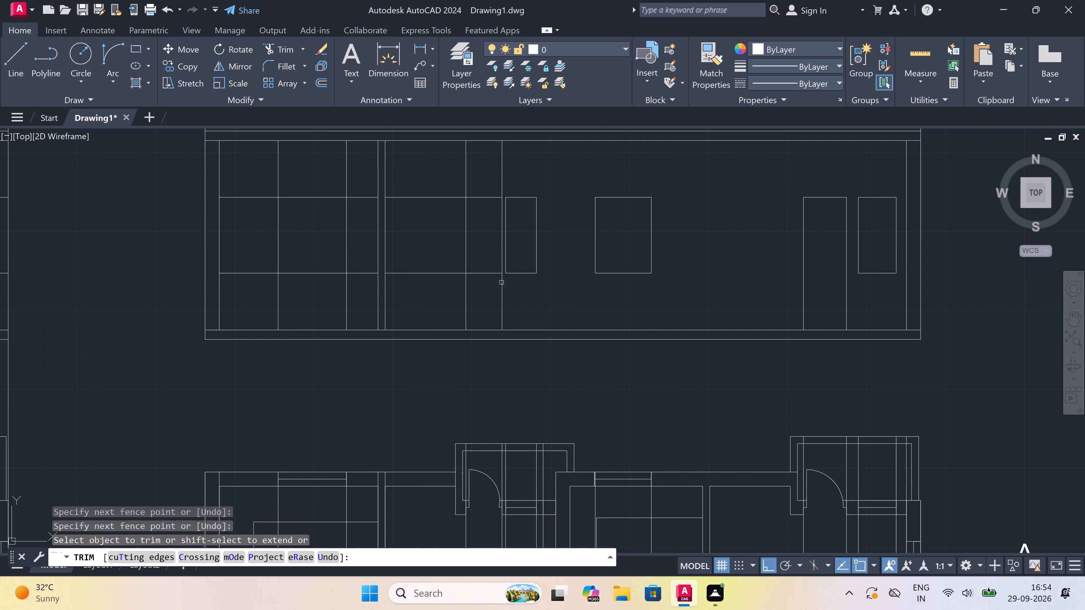
{"action": "left_click", "coordinate": [485, 257]}
{"action": "left_click", "coordinate": [487, 281]}
{"action": "left_click_drag", "start_coordinate": [522, 172], "coordinate": [520, 172]}
{"action": "left_click", "coordinate": [442, 168]}
Trim the two middle level lines between the remaining interior wall strip and the door to its east.
{"action": "left_click", "coordinate": [437, 174]}
{"action": "left_click", "coordinate": [432, 287]}
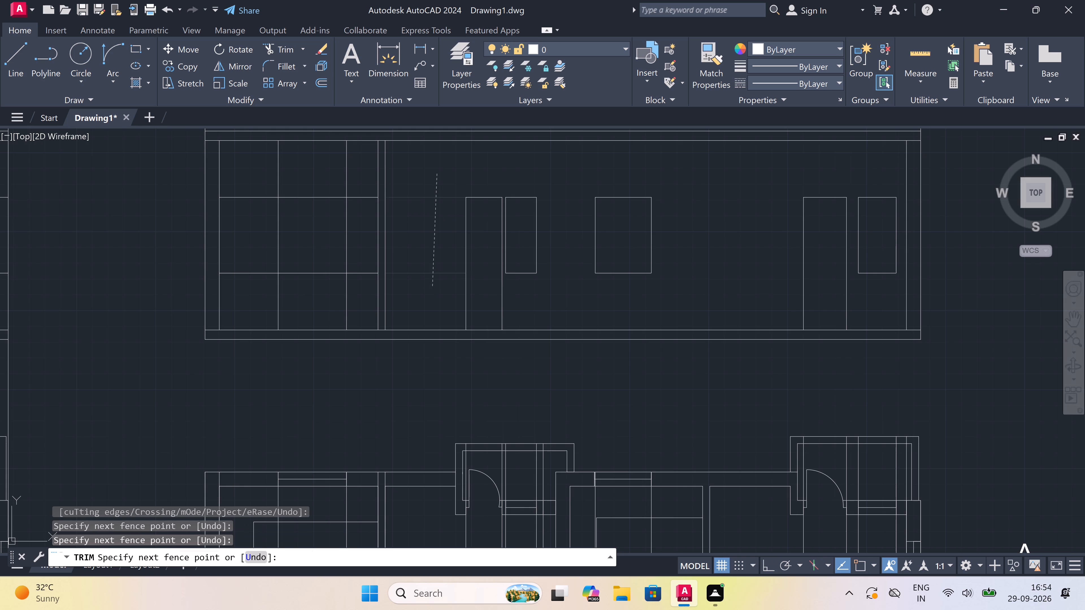
{"action": "scroll", "coordinate": [432, 287], "scroll_direction": "down", "scroll_amount": 1}
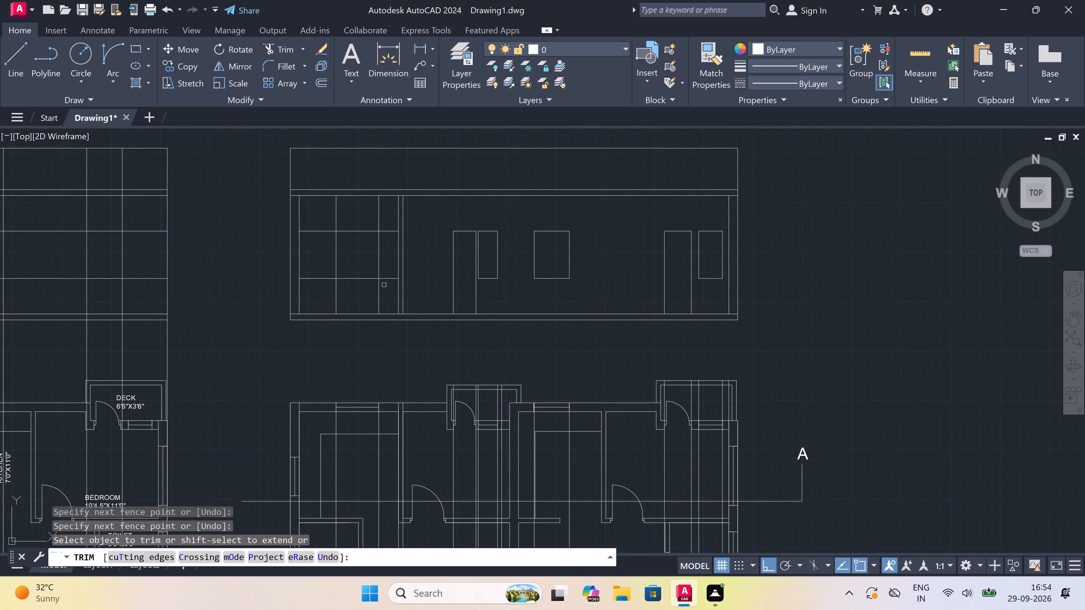
Shape the section's westernmost window by trimming the middle level lines on both sides and the verticals above and below it.
{"action": "left_click", "coordinate": [384, 286]}
{"action": "left_click", "coordinate": [387, 215]}
{"action": "left_click", "coordinate": [387, 215]}
{"action": "left_click", "coordinate": [337, 212]}
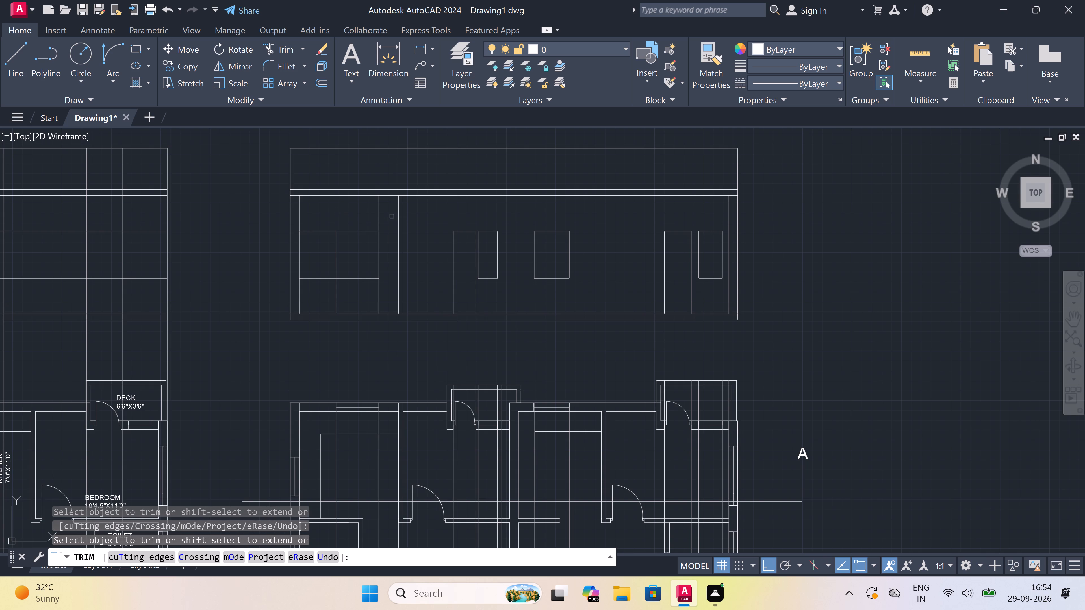
{"action": "left_click", "coordinate": [385, 216]}
{"action": "left_click", "coordinate": [351, 216]}
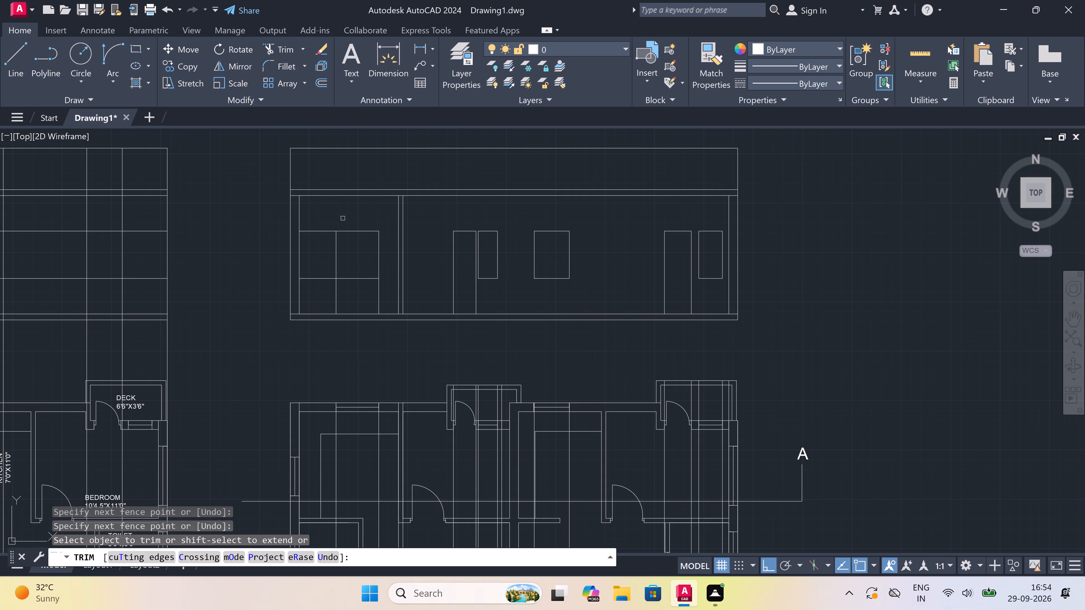
{"action": "left_click", "coordinate": [320, 227]}
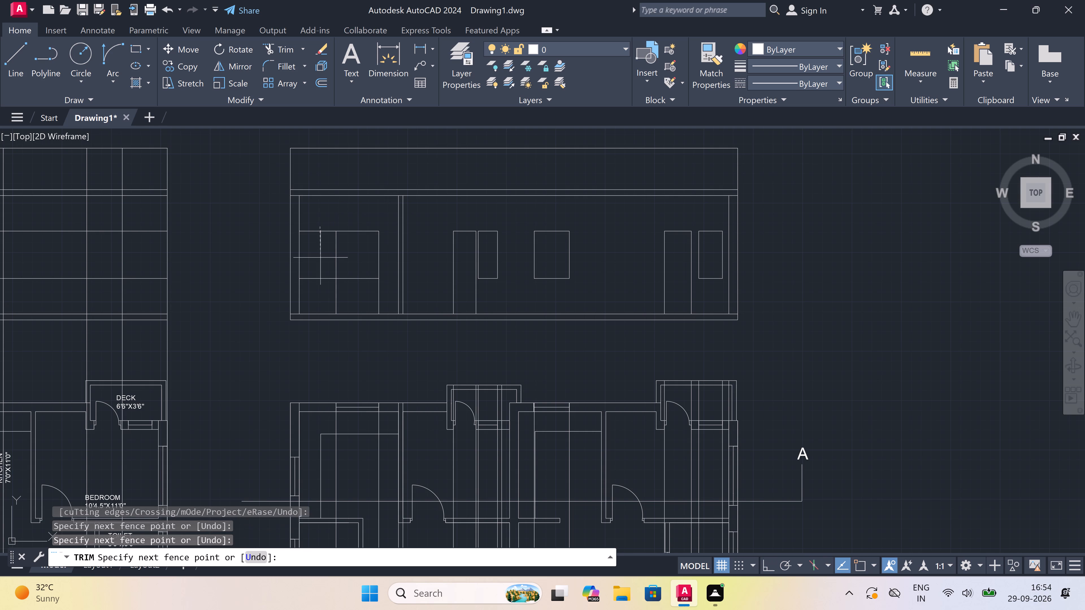
{"action": "left_click", "coordinate": [315, 285]}
{"action": "left_click", "coordinate": [322, 289]}
{"action": "left_click", "coordinate": [385, 291]}
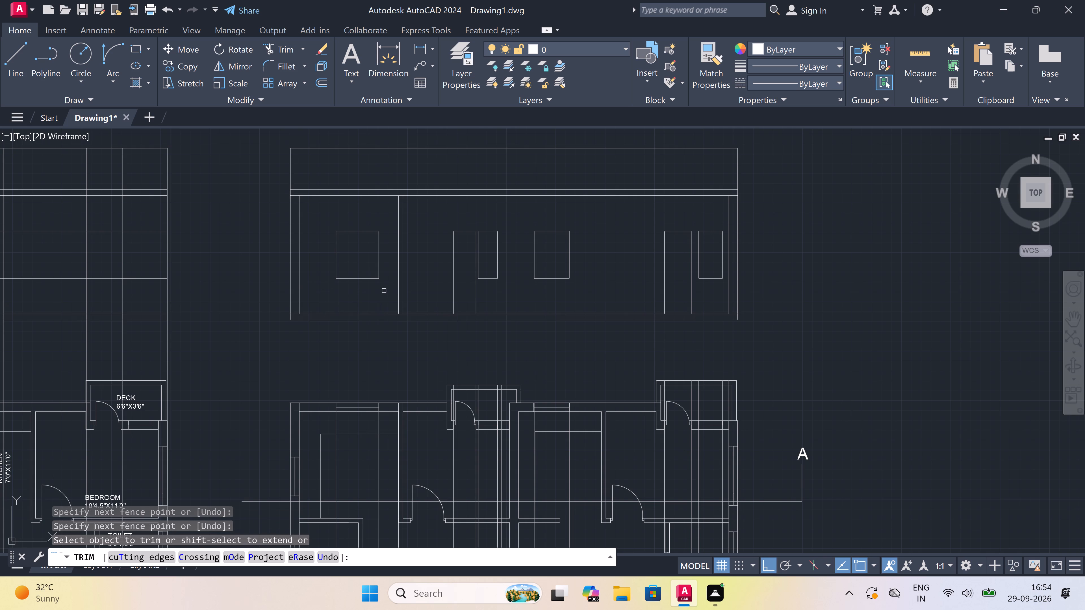
{"action": "key", "text": "Escape"}
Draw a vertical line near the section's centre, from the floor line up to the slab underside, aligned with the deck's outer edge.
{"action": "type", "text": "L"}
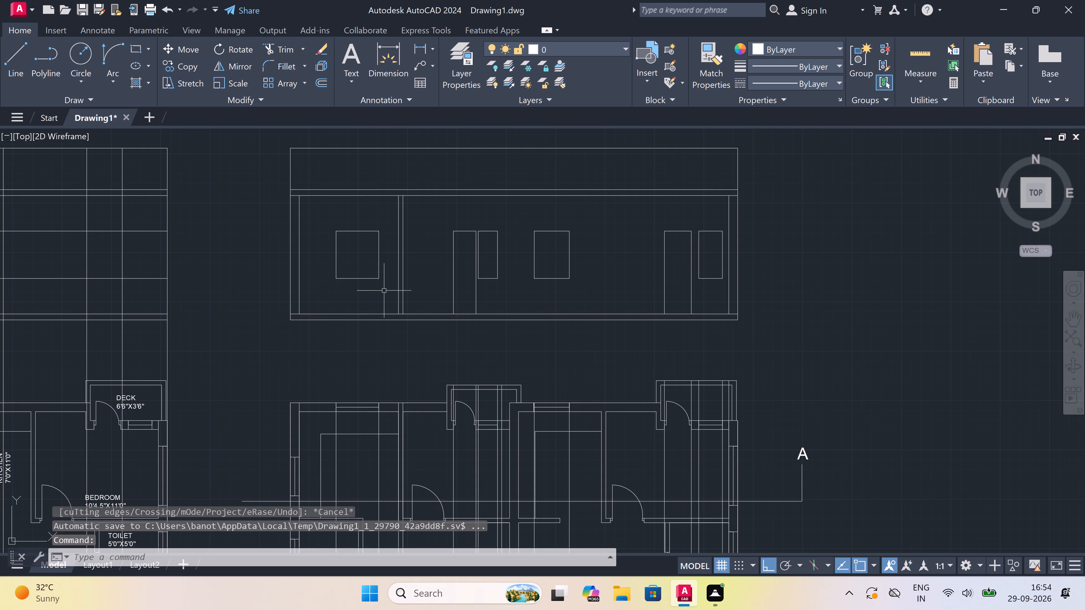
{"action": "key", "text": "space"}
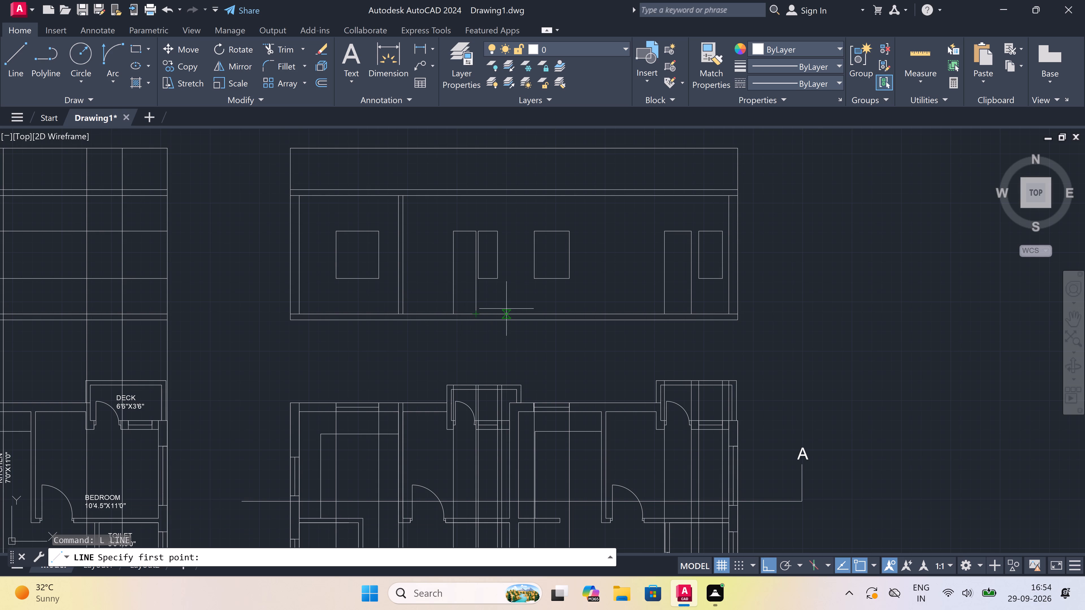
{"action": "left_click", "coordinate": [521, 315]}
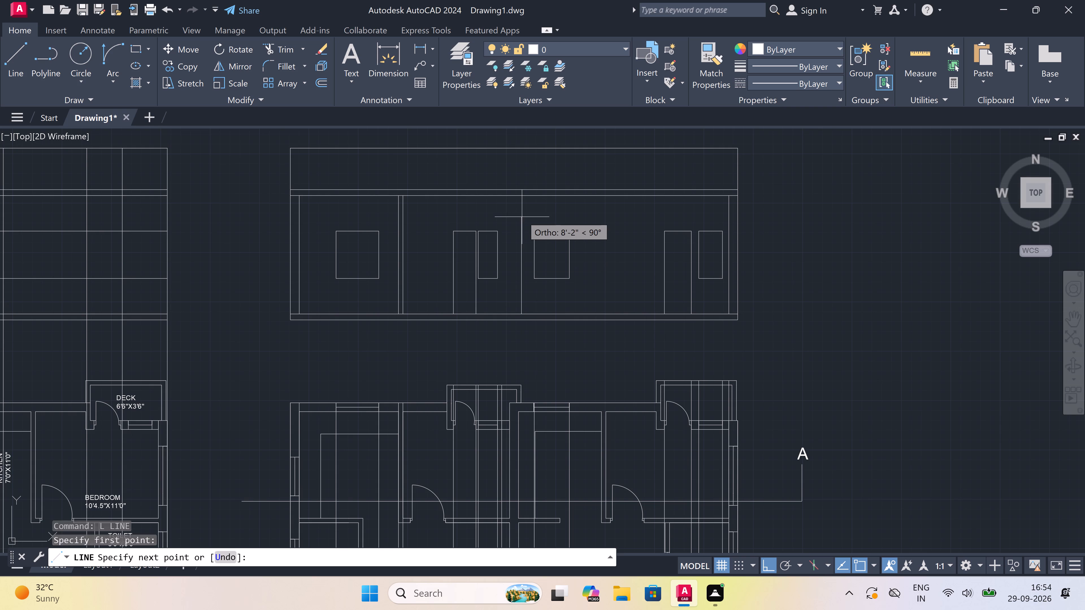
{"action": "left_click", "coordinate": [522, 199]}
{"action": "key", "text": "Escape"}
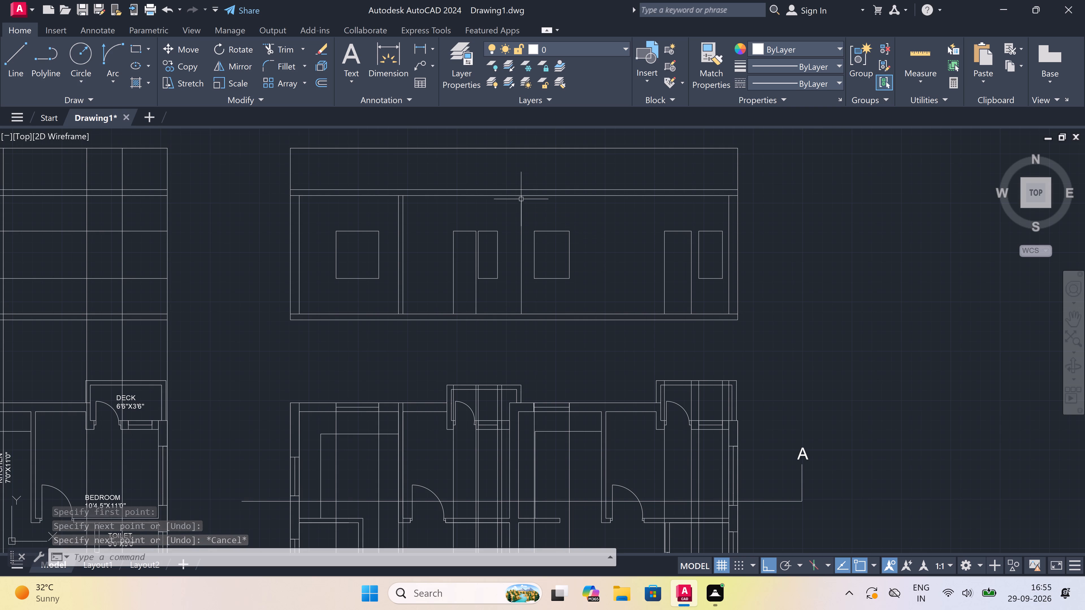
Draw a 9" wide central wall in the section between floor line and slab underside, projecting its east face from the plan wall.
{"action": "scroll", "coordinate": [513, 495], "scroll_direction": "up", "scroll_amount": 2}
{"action": "scroll", "coordinate": [515, 491], "scroll_direction": "down", "scroll_amount": 2}
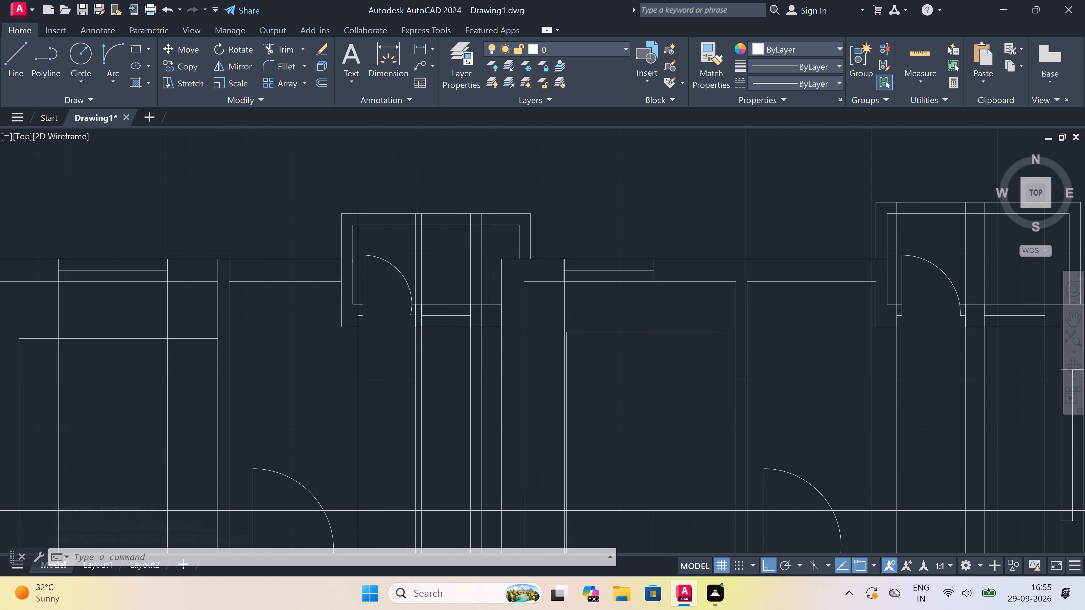
{"action": "scroll", "coordinate": [515, 491], "scroll_direction": "down", "scroll_amount": 1}
{"action": "scroll", "coordinate": [513, 406], "scroll_direction": "up", "scroll_amount": 2}
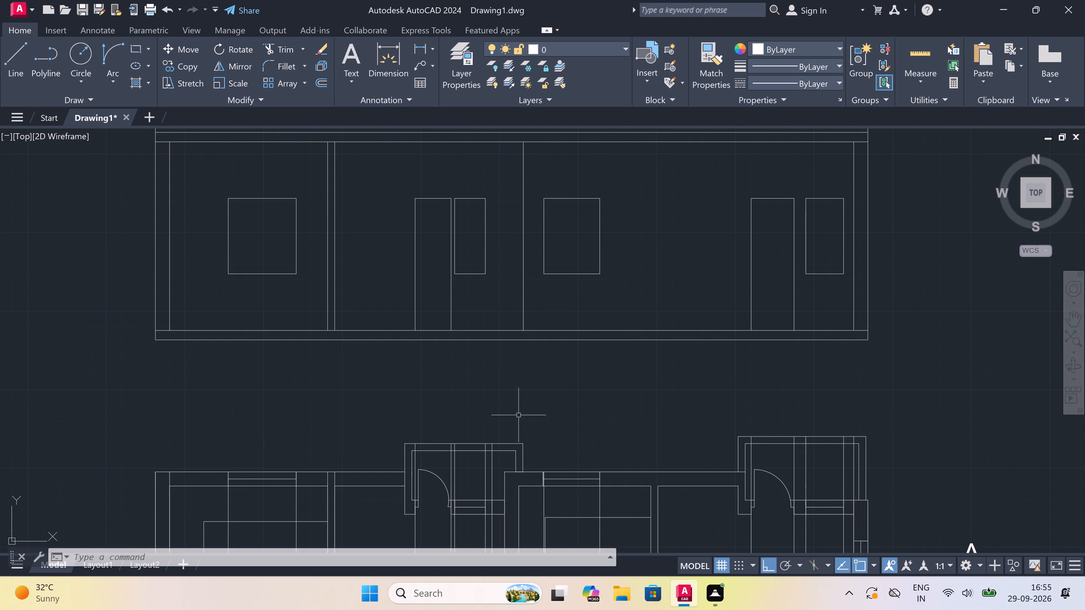
{"action": "type", "text": "L"}
{"action": "key", "text": "space"}
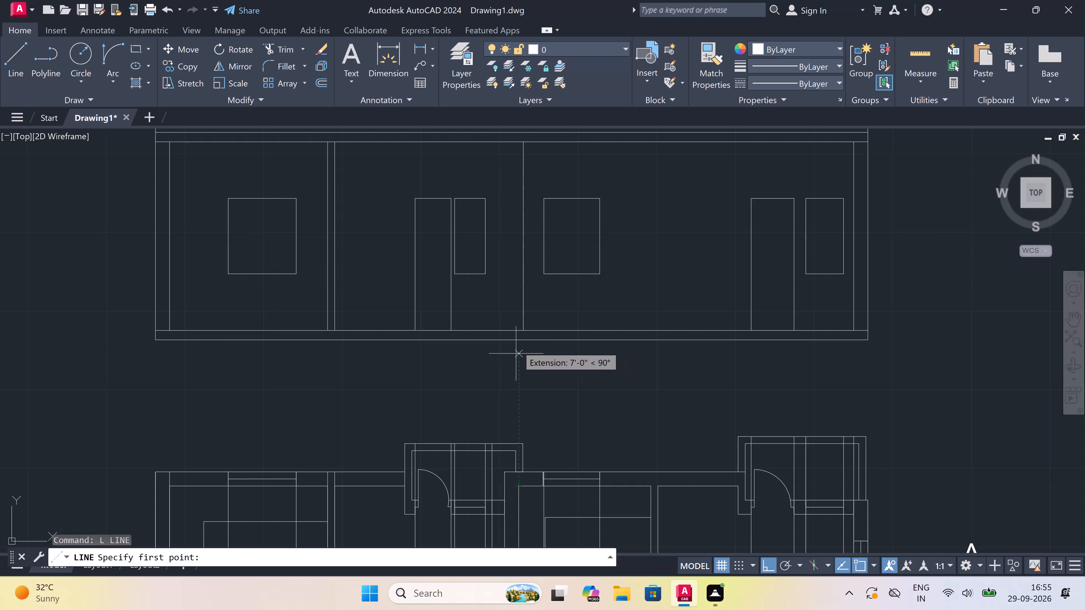
{"action": "left_click", "coordinate": [518, 332]}
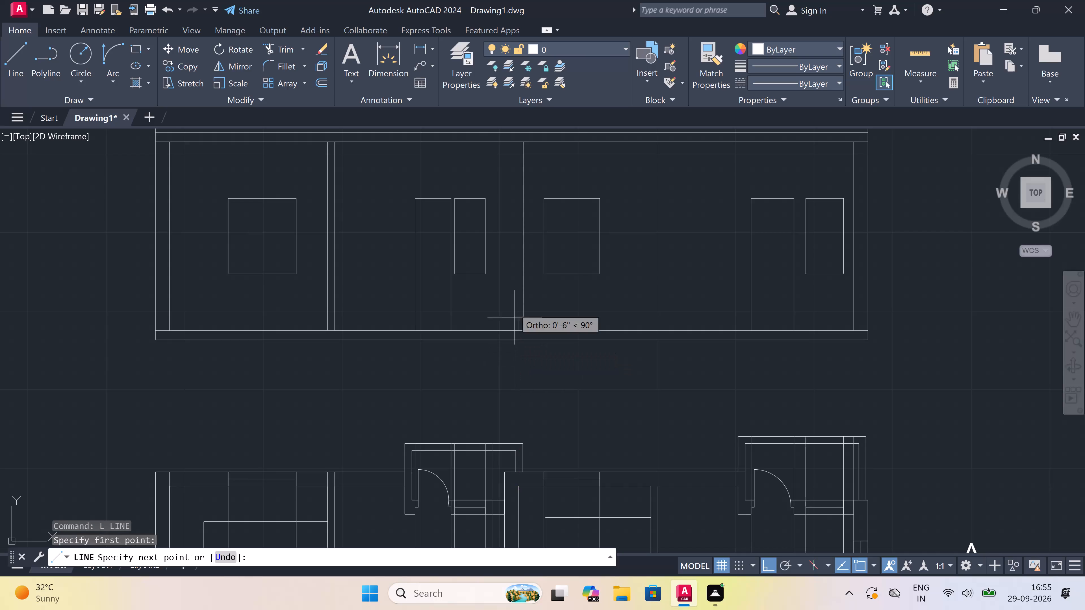
{"action": "left_click", "coordinate": [518, 144]}
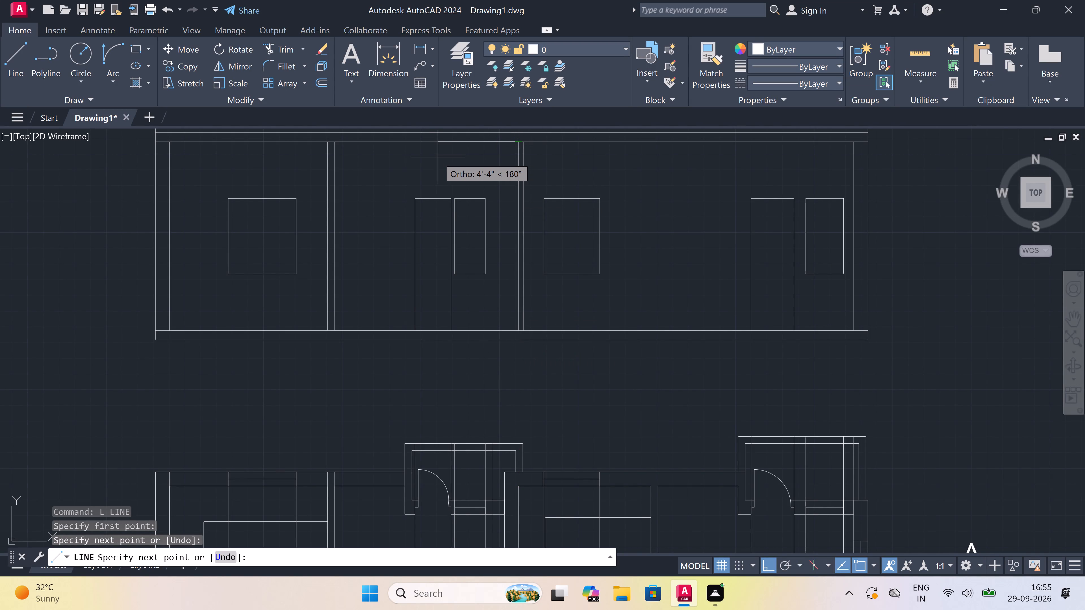
{"action": "type", "text": "9\""}
{"action": "key", "text": "space"}
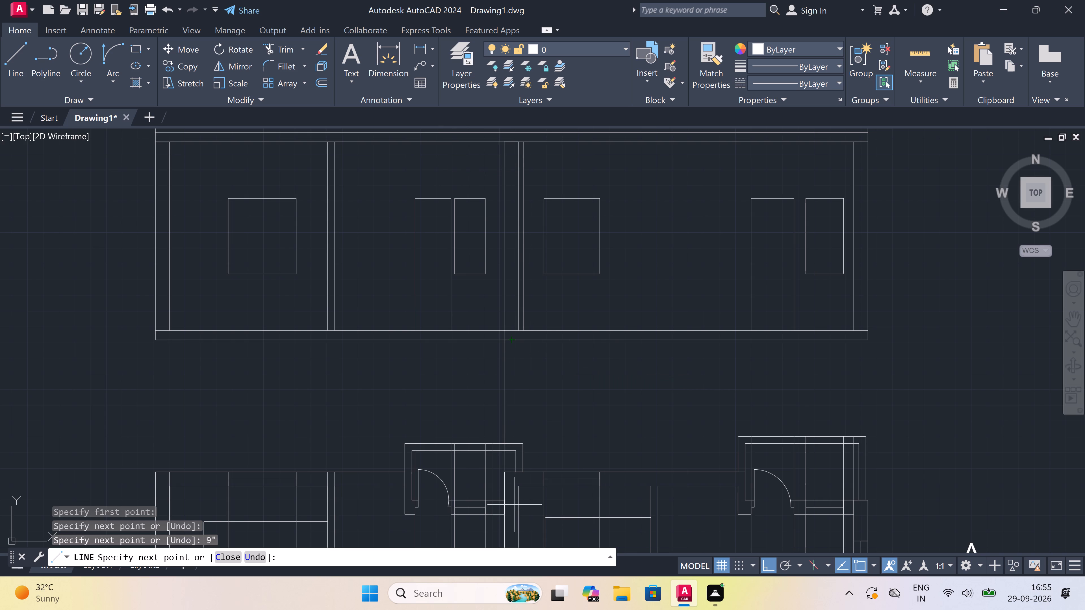
{"action": "scroll", "coordinate": [498, 352], "scroll_direction": "up", "scroll_amount": 2}
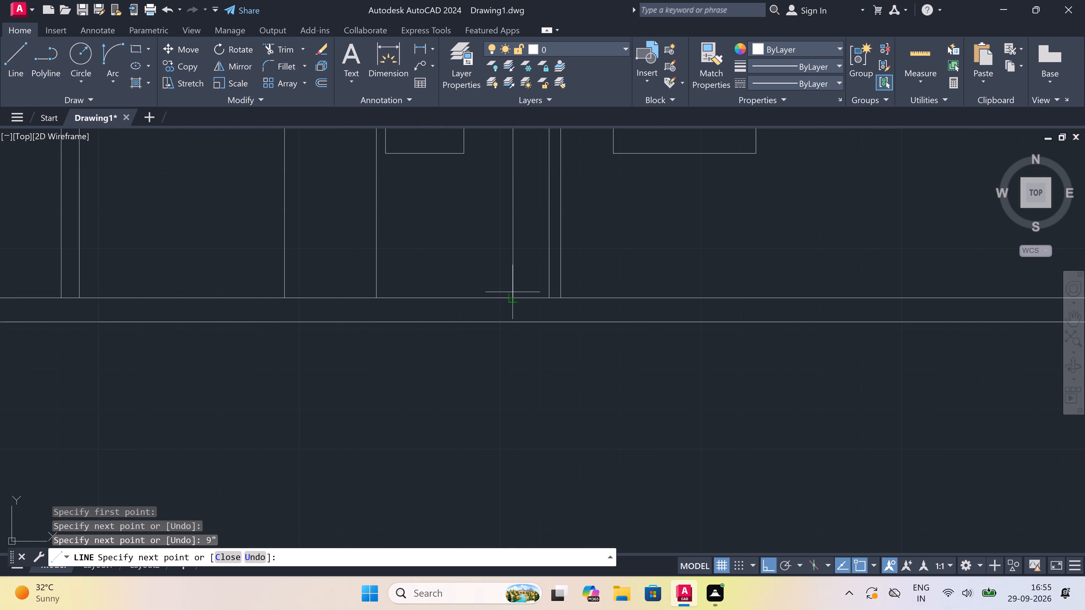
{"action": "left_click", "coordinate": [514, 296]}
{"action": "key", "text": "Escape"}
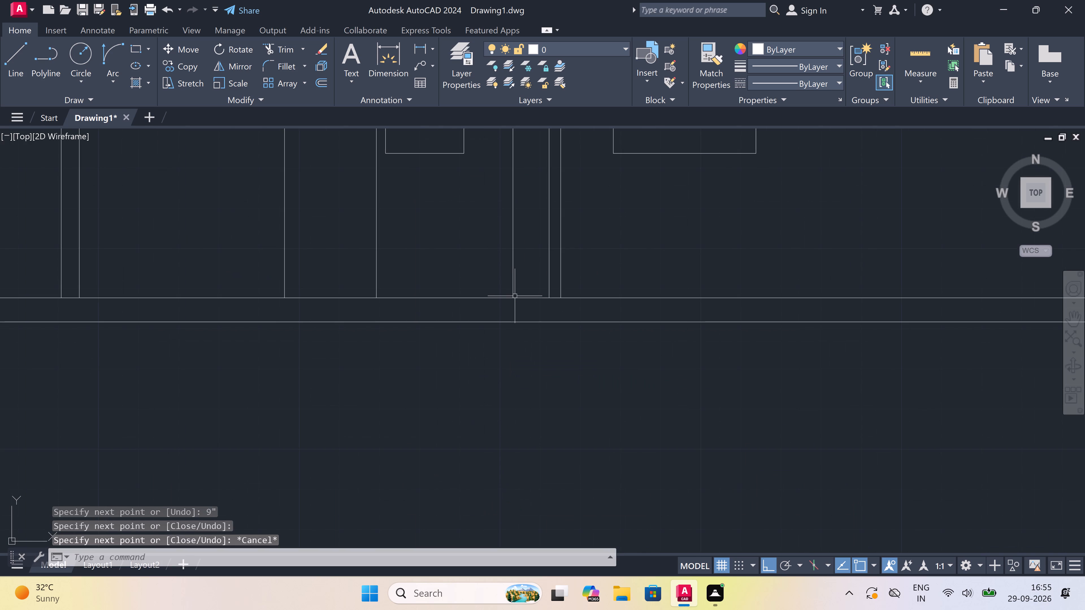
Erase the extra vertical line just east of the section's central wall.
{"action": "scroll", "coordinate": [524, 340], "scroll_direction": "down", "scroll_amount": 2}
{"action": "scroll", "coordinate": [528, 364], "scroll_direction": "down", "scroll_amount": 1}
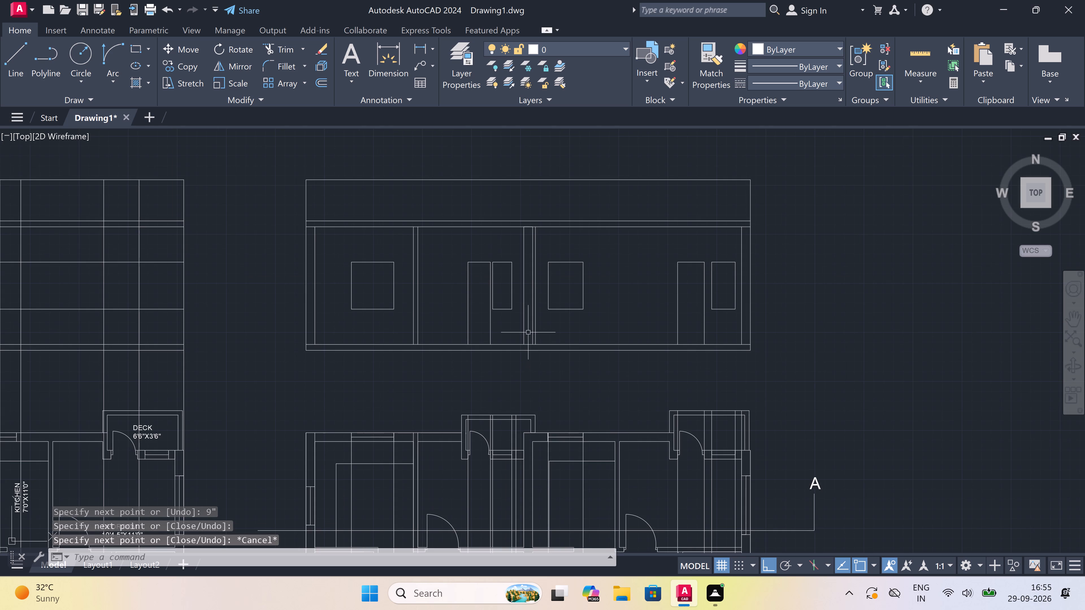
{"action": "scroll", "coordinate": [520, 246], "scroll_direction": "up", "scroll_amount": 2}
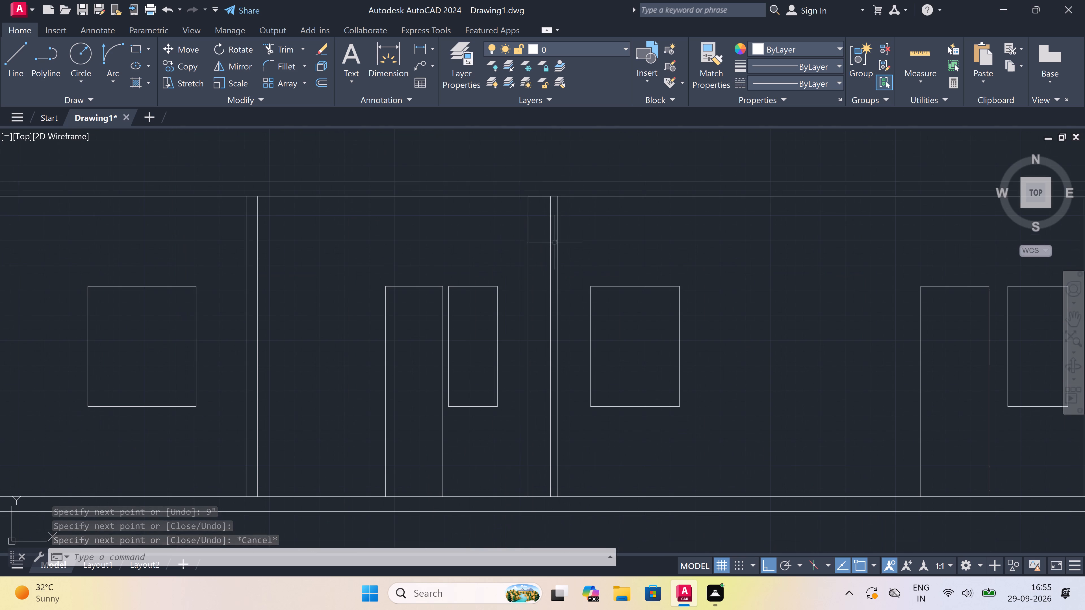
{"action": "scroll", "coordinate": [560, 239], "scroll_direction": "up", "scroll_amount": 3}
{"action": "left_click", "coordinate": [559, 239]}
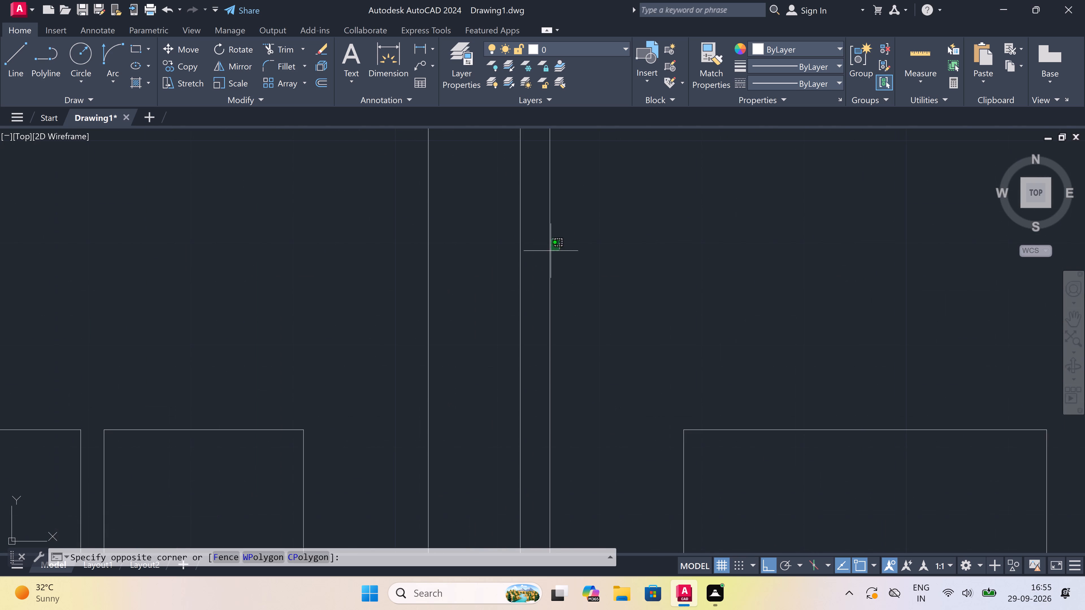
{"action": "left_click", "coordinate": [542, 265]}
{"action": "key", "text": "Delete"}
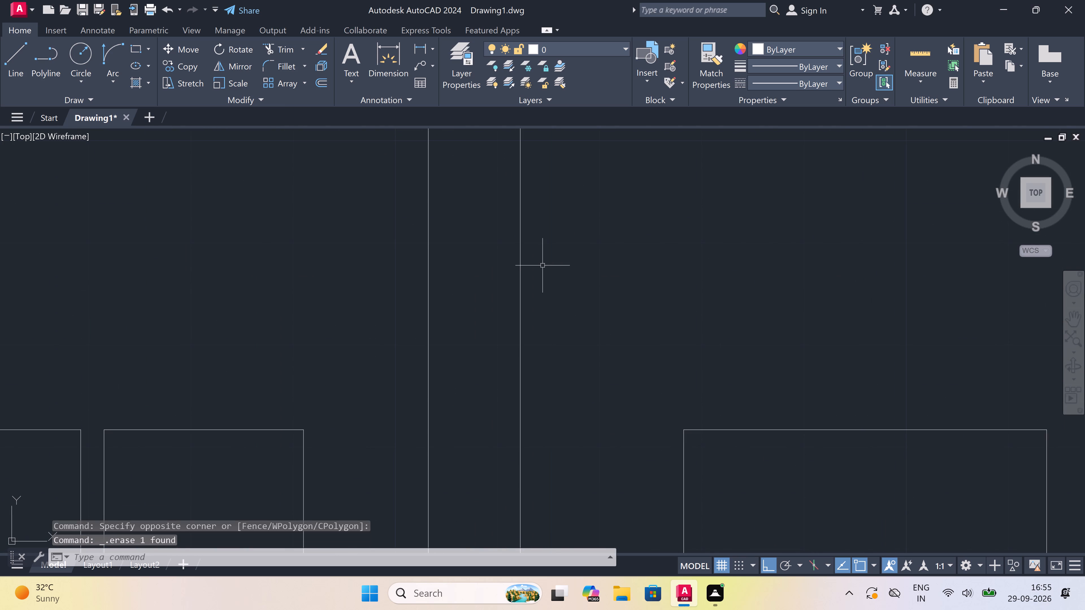
Examine the trimmed section alongside the untrimmed elevation grid above the original plan.
{"action": "scroll", "coordinate": [535, 260], "scroll_direction": "down", "scroll_amount": 2}
{"action": "scroll", "coordinate": [429, 281], "scroll_direction": "down", "scroll_amount": 1}
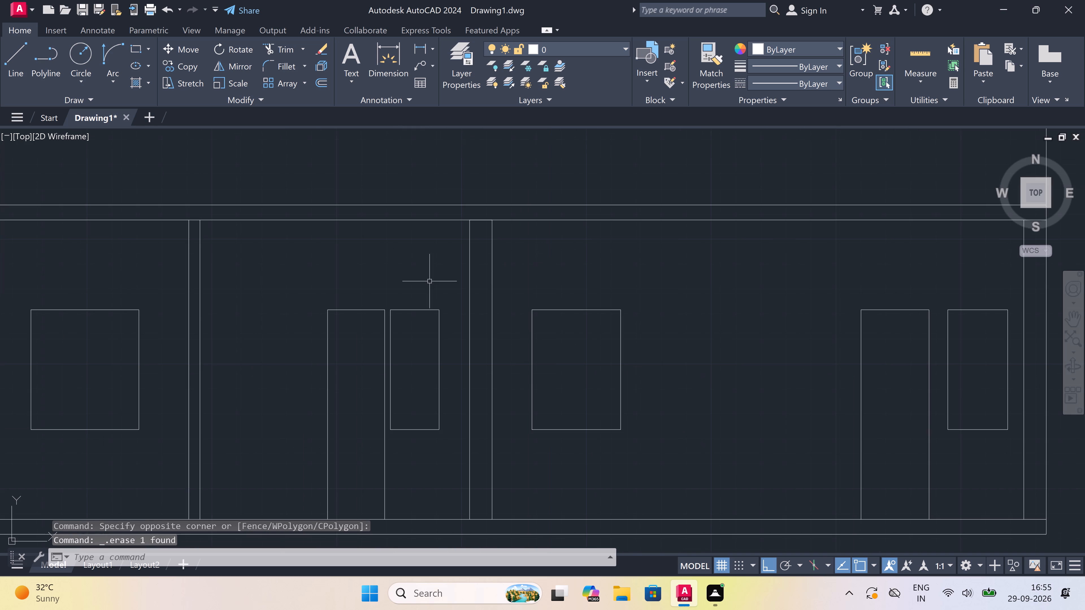
{"action": "scroll", "coordinate": [432, 281], "scroll_direction": "down", "scroll_amount": 2}
{"action": "scroll", "coordinate": [542, 270], "scroll_direction": "down", "scroll_amount": 2}
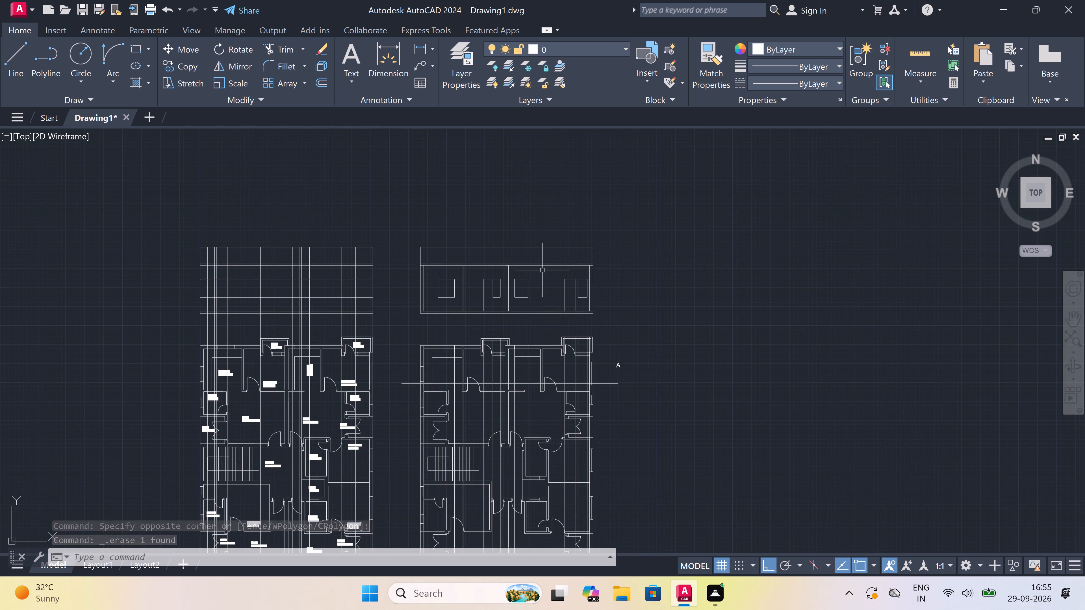
{"action": "scroll", "coordinate": [542, 271], "scroll_direction": "down", "scroll_amount": 1}
{"action": "scroll", "coordinate": [565, 278], "scroll_direction": "up", "scroll_amount": 3}
{"action": "scroll", "coordinate": [565, 278], "scroll_direction": "down", "scroll_amount": 1}
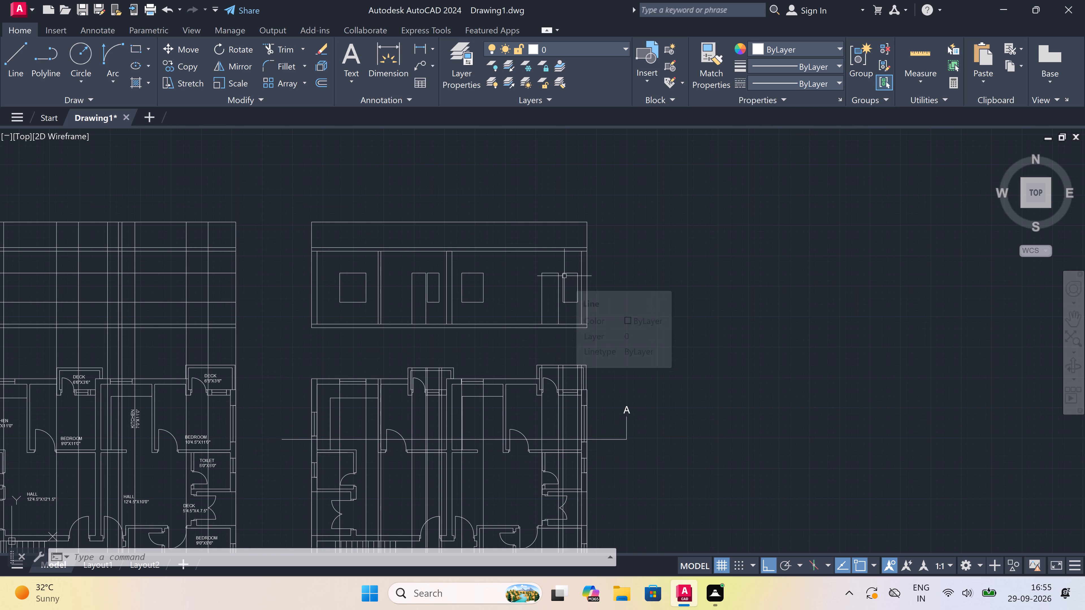
{"action": "scroll", "coordinate": [566, 276], "scroll_direction": "down", "scroll_amount": 1}
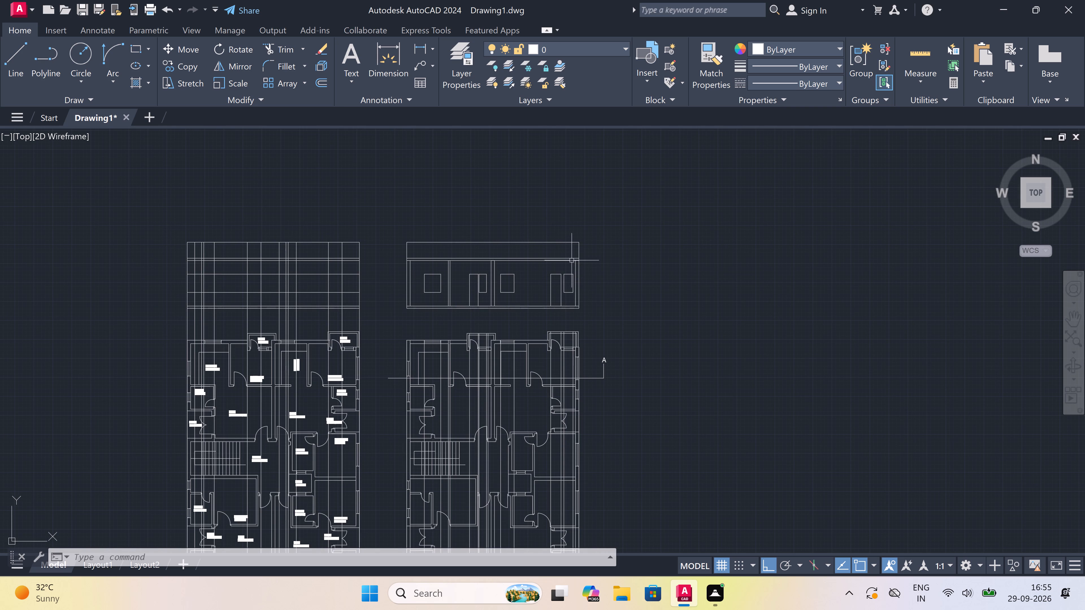
{"action": "scroll", "coordinate": [597, 263], "scroll_direction": "up", "scroll_amount": 1}
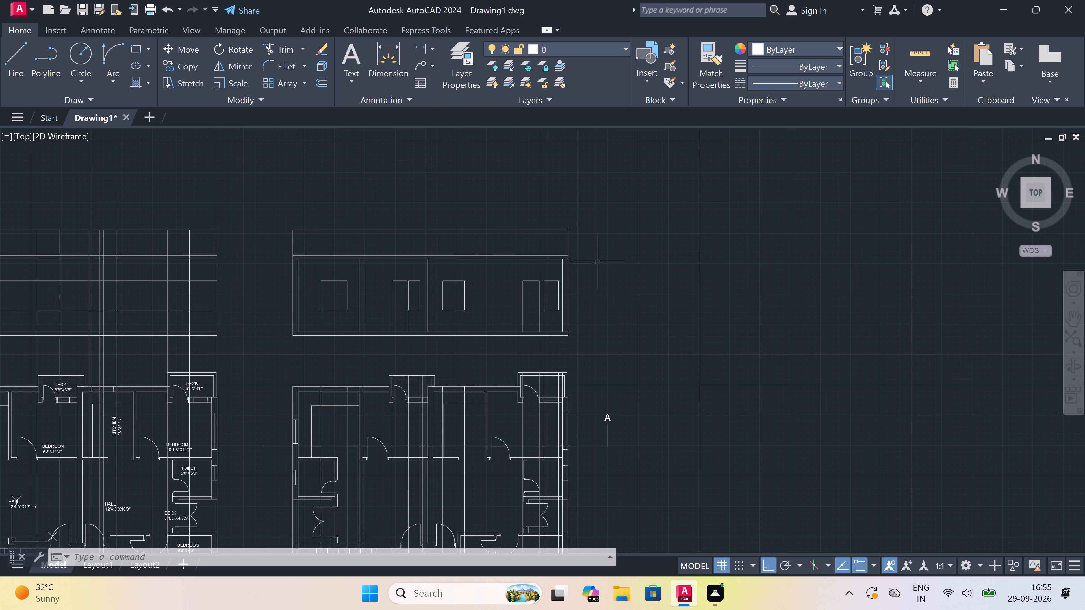
{"action": "scroll", "coordinate": [597, 261], "scroll_direction": "down", "scroll_amount": 1}
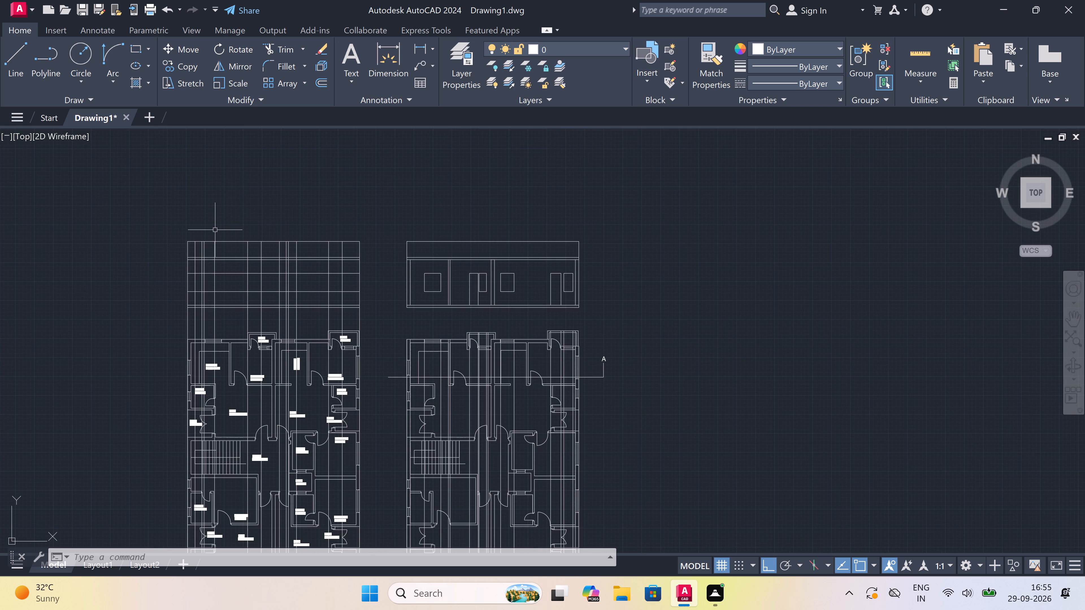
Trim the interior verticals in the topmost band of the elevation grid above the original plan, down to the slab's upper line.
{"action": "scroll", "coordinate": [215, 229], "scroll_direction": "up", "scroll_amount": 1}
{"action": "type", "text": "TR"}
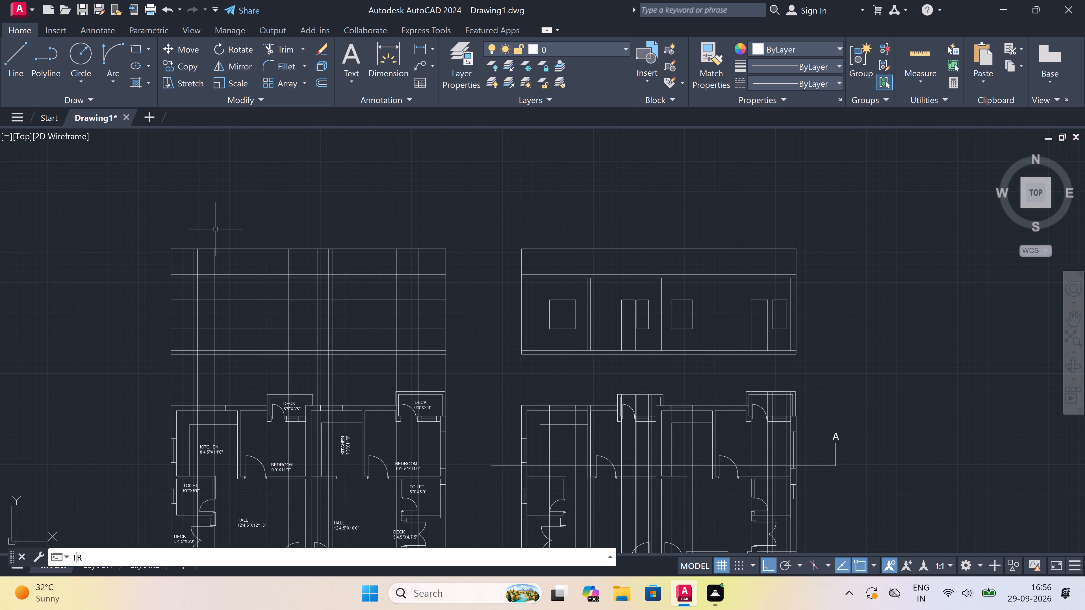
{"action": "key", "text": "space"}
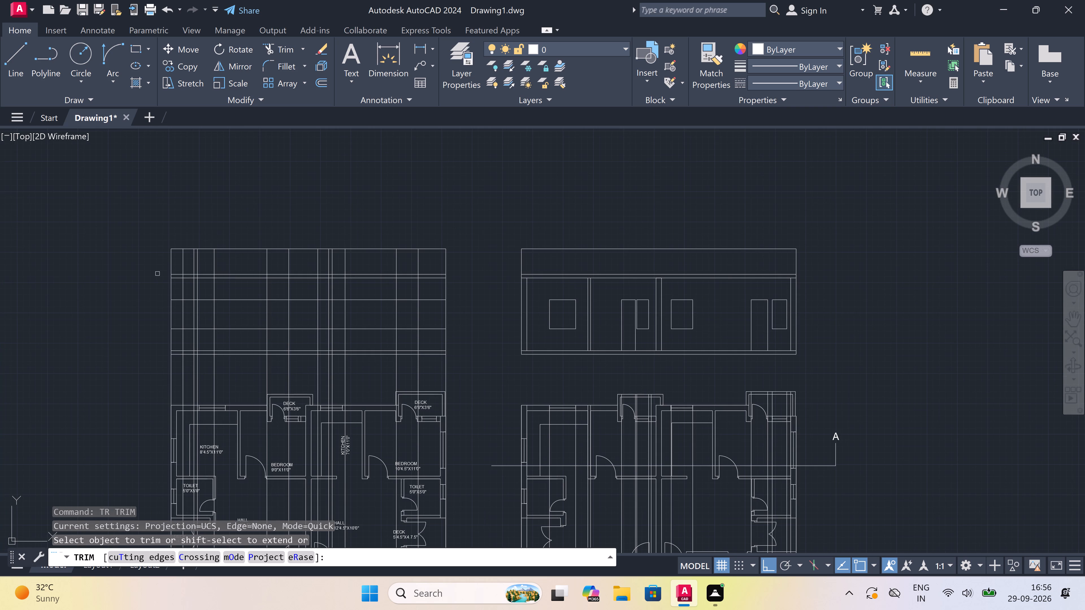
{"action": "left_click", "coordinate": [179, 262]}
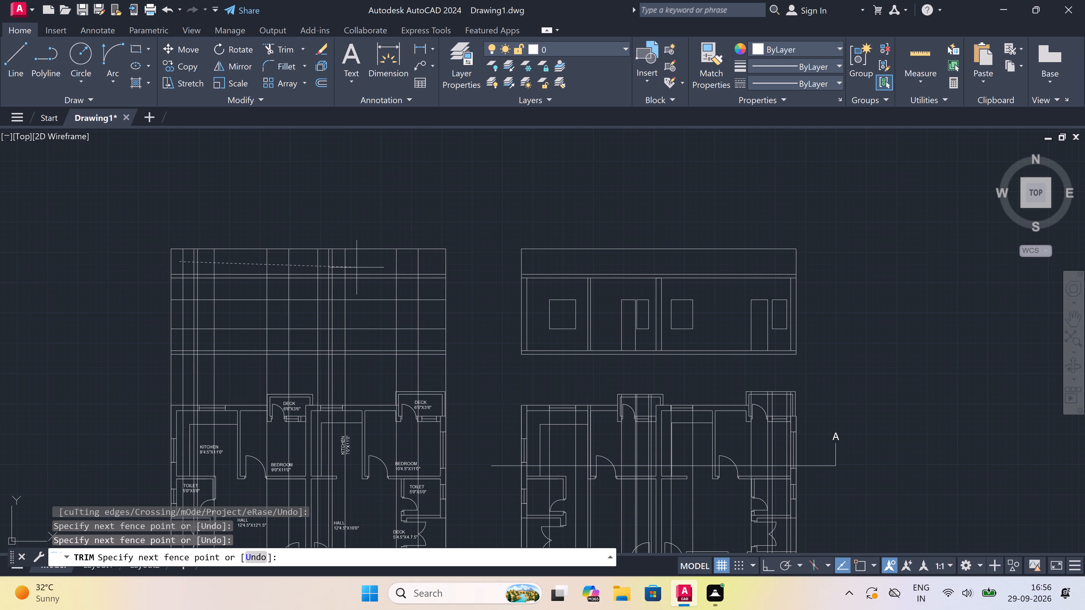
{"action": "left_click", "coordinate": [424, 267]}
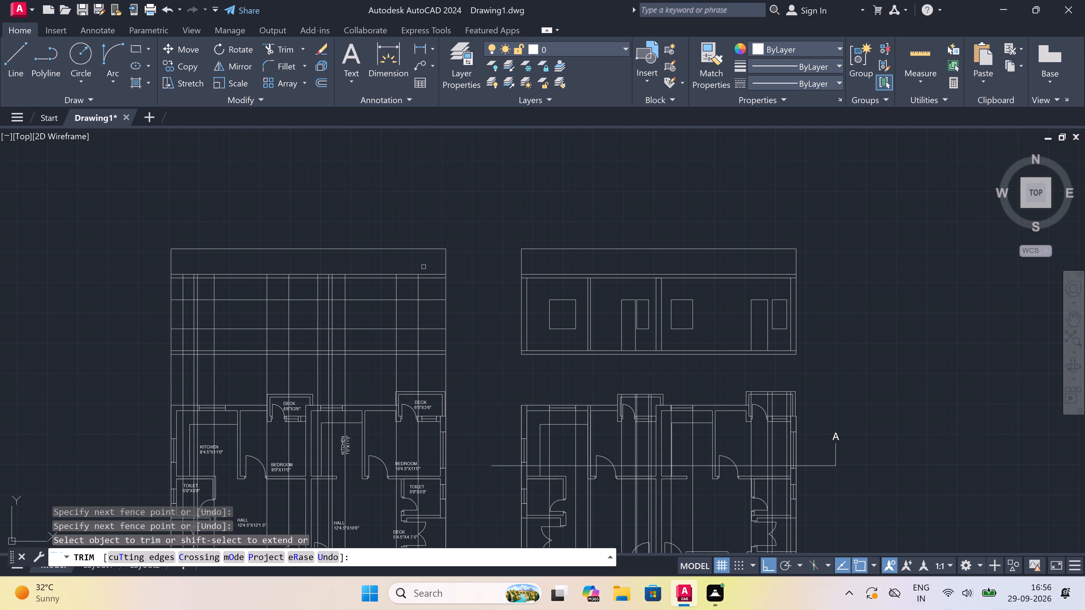
Trim the interior verticals out of the thin roof slab band across the elevation above the original plan.
{"action": "scroll", "coordinate": [422, 274], "scroll_direction": "up", "scroll_amount": 4}
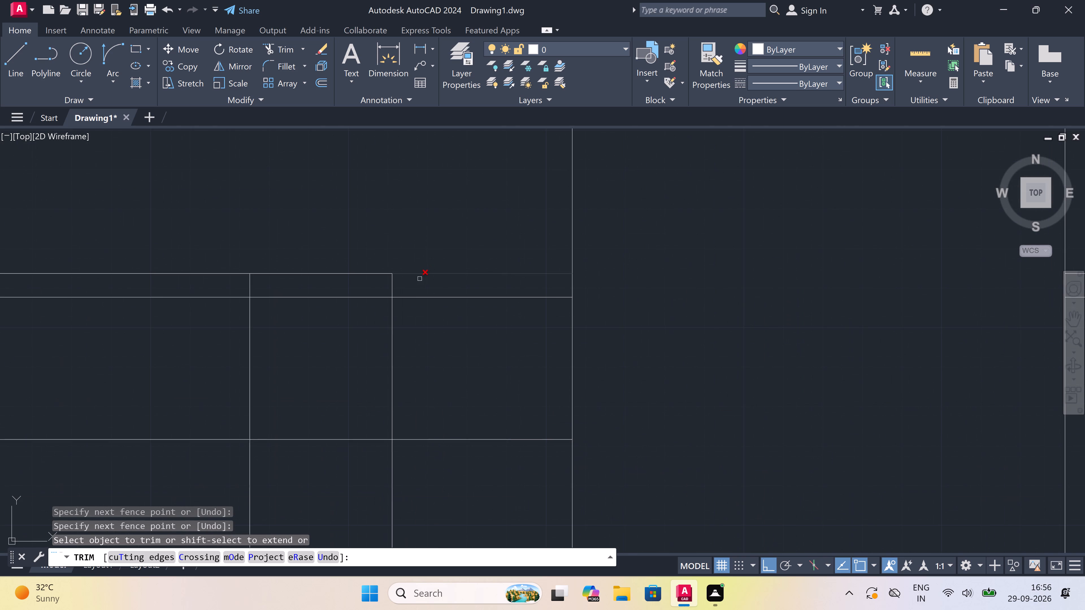
{"action": "scroll", "coordinate": [415, 287], "scroll_direction": "up", "scroll_amount": 2}
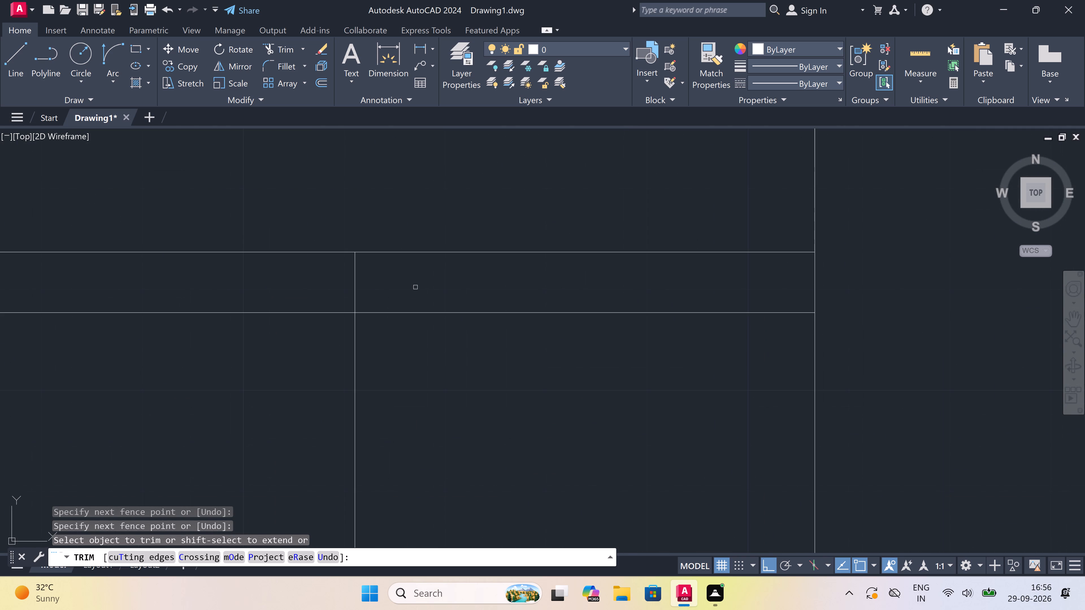
{"action": "left_click", "coordinate": [417, 287]}
{"action": "scroll", "coordinate": [353, 291], "scroll_direction": "down", "scroll_amount": 4}
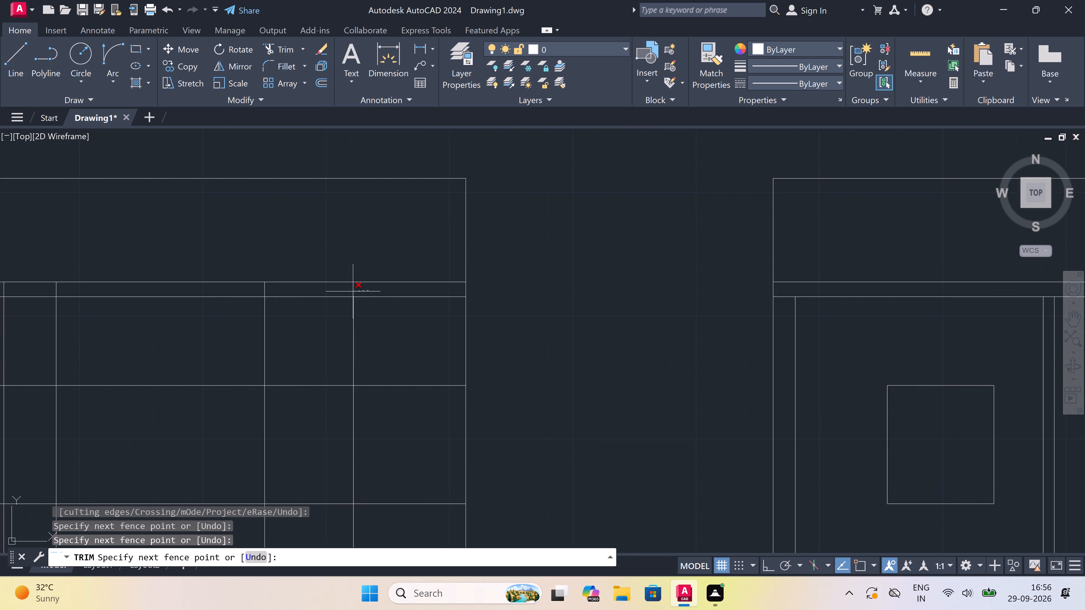
{"action": "scroll", "coordinate": [353, 291], "scroll_direction": "down", "scroll_amount": 2}
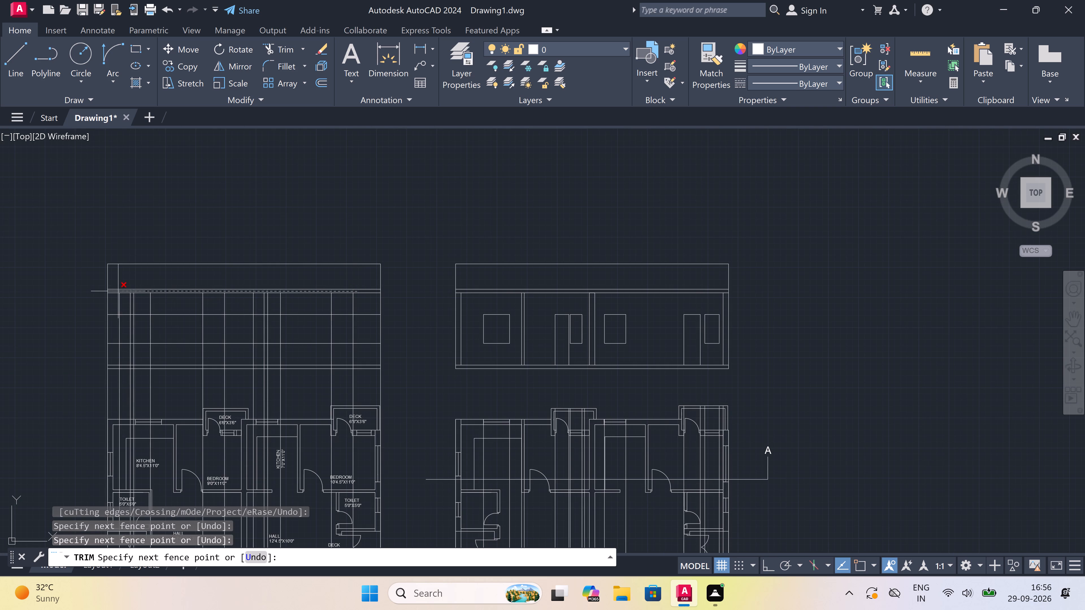
{"action": "scroll", "coordinate": [118, 291], "scroll_direction": "up", "scroll_amount": 6}
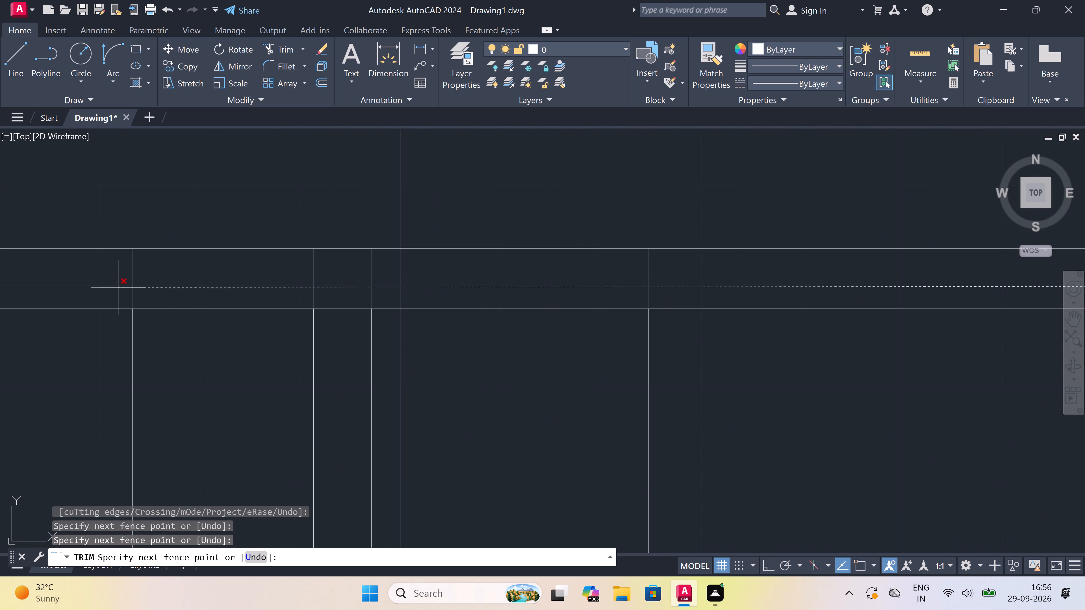
{"action": "scroll", "coordinate": [121, 277], "scroll_direction": "up", "scroll_amount": 3}
{"action": "left_click", "coordinate": [122, 277]}
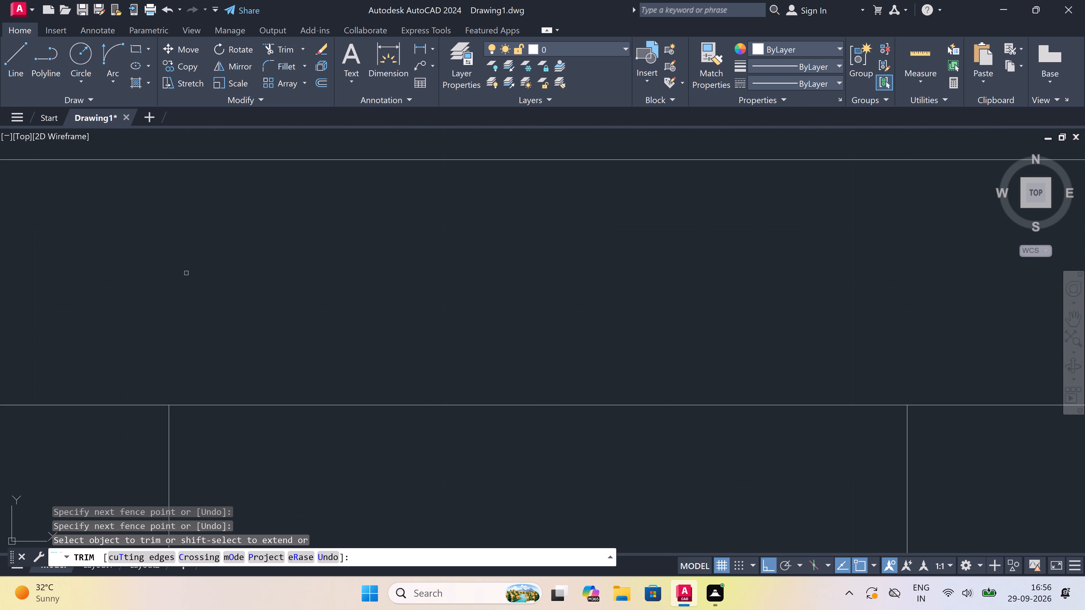
Examine the original first floor plan, down to its south side, against the elevation grid above it.
{"action": "scroll", "coordinate": [214, 272], "scroll_direction": "down", "scroll_amount": 7}
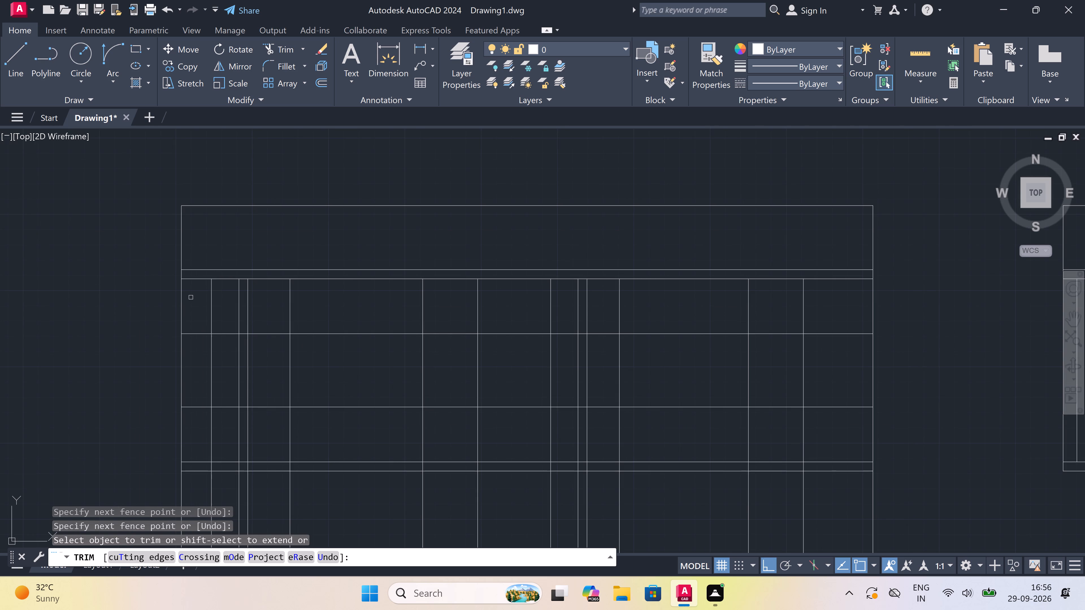
{"action": "scroll", "coordinate": [191, 297], "scroll_direction": "down", "scroll_amount": 4}
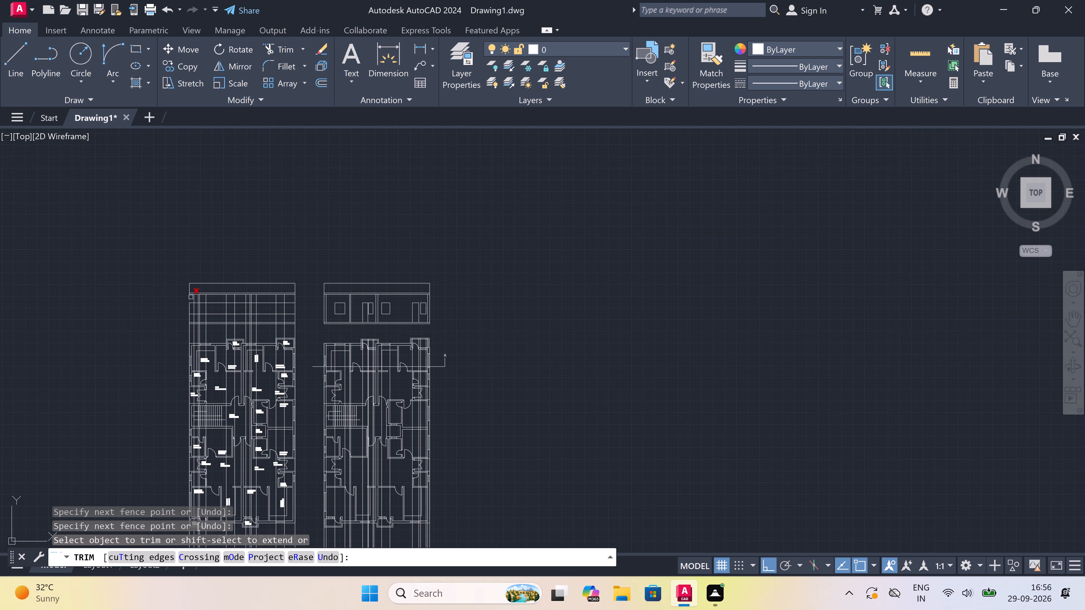
{"action": "scroll", "coordinate": [191, 297], "scroll_direction": "up", "scroll_amount": 1}
{"action": "scroll", "coordinate": [191, 297], "scroll_direction": "down", "scroll_amount": 2}
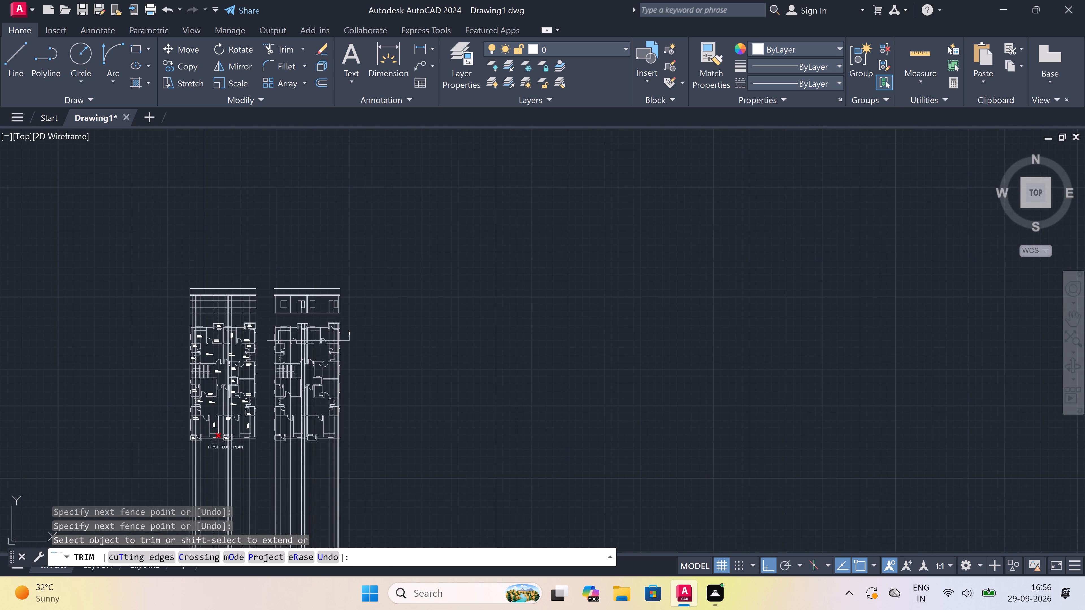
{"action": "scroll", "coordinate": [238, 431], "scroll_direction": "up", "scroll_amount": 3}
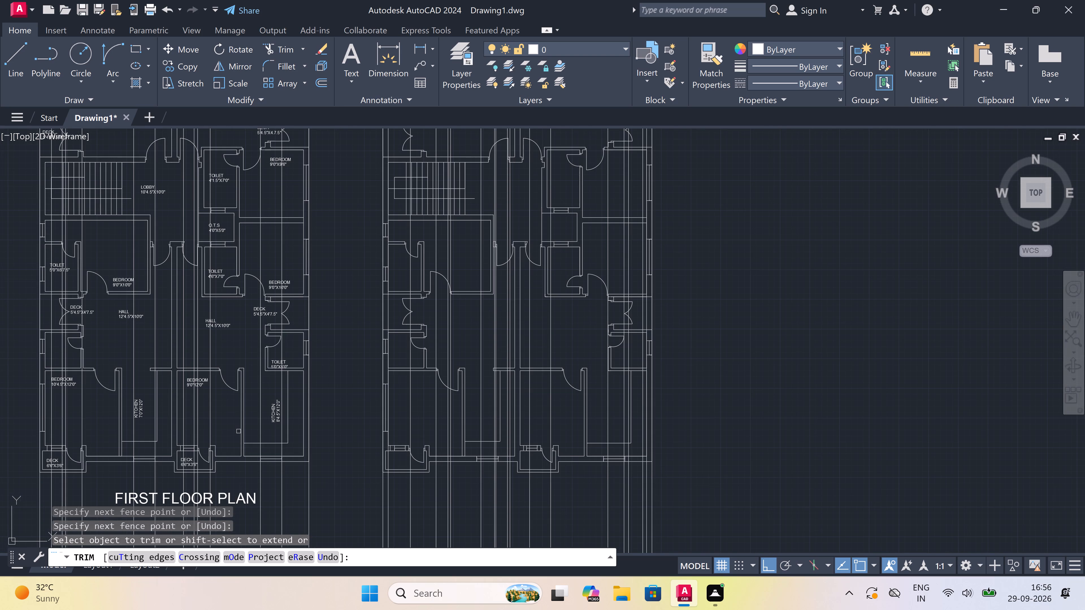
{"action": "scroll", "coordinate": [239, 431], "scroll_direction": "down", "scroll_amount": 2}
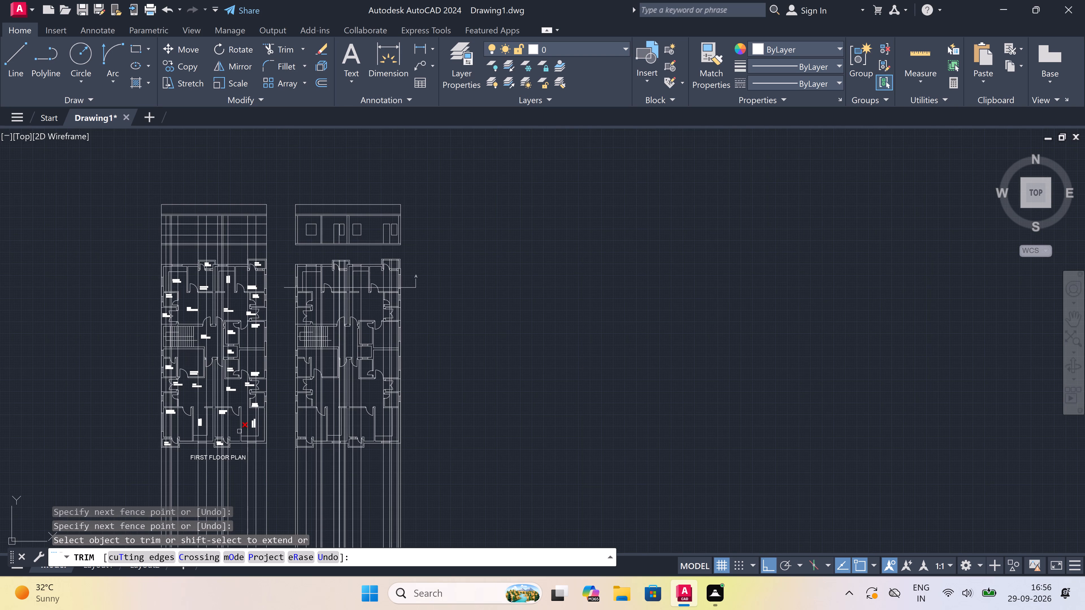
{"action": "scroll", "coordinate": [239, 431], "scroll_direction": "up", "scroll_amount": 1}
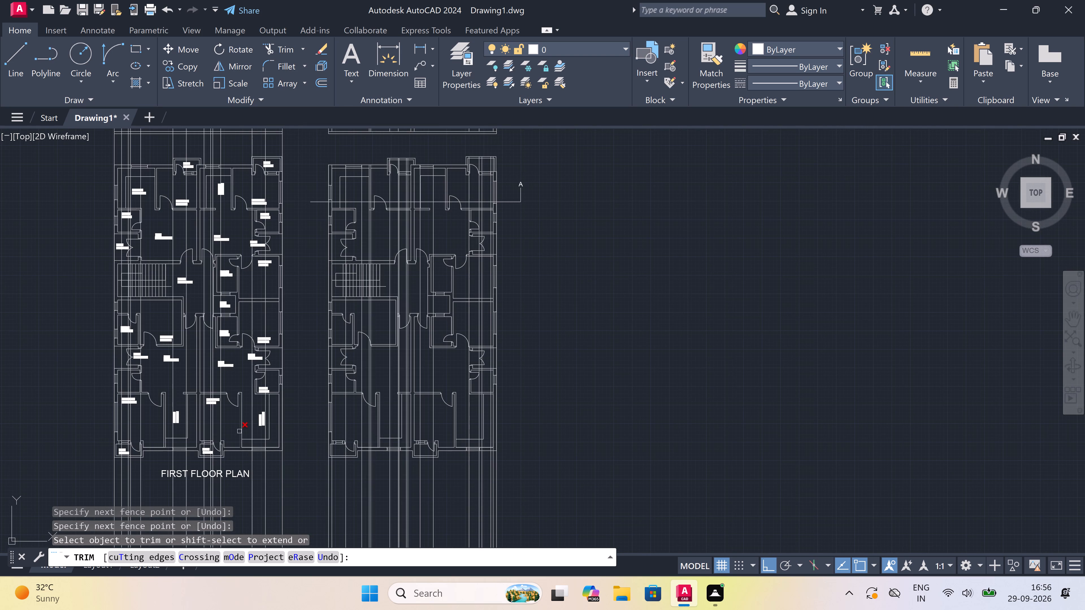
{"action": "scroll", "coordinate": [262, 281], "scroll_direction": "down", "scroll_amount": 2}
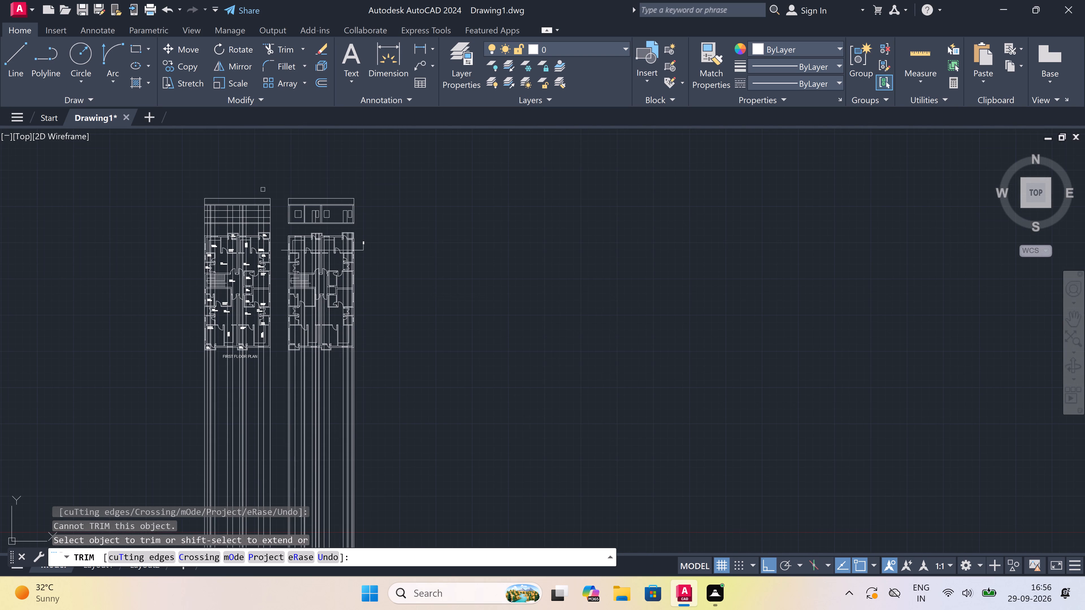
Trim the grid lines around the elevation's easternmost opening so that only a rectangular window outline remains there.
{"action": "scroll", "coordinate": [261, 201], "scroll_direction": "up", "scroll_amount": 3}
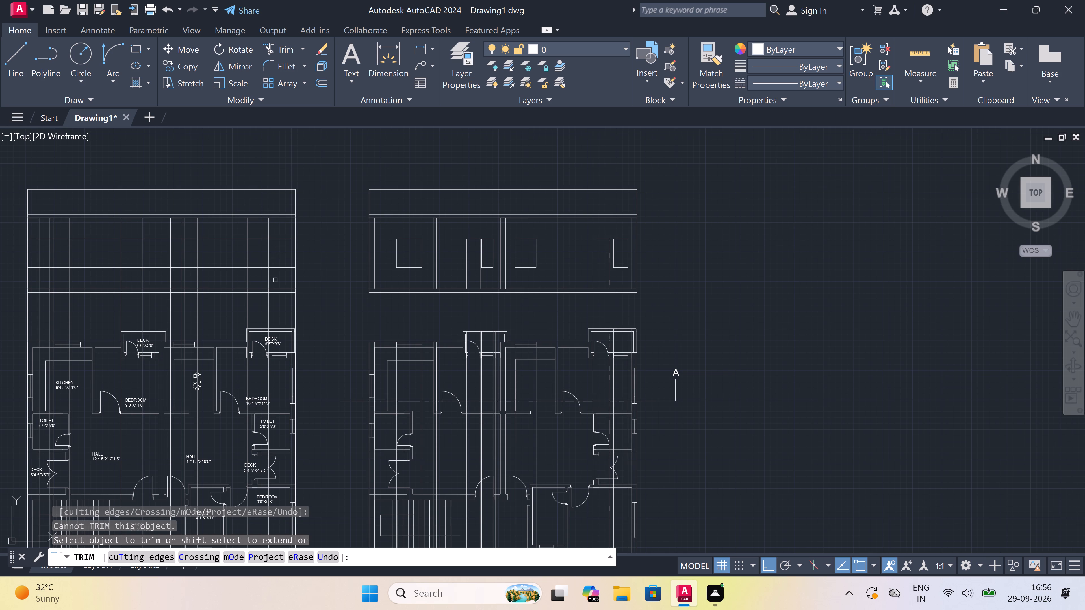
{"action": "left_click", "coordinate": [269, 276]}
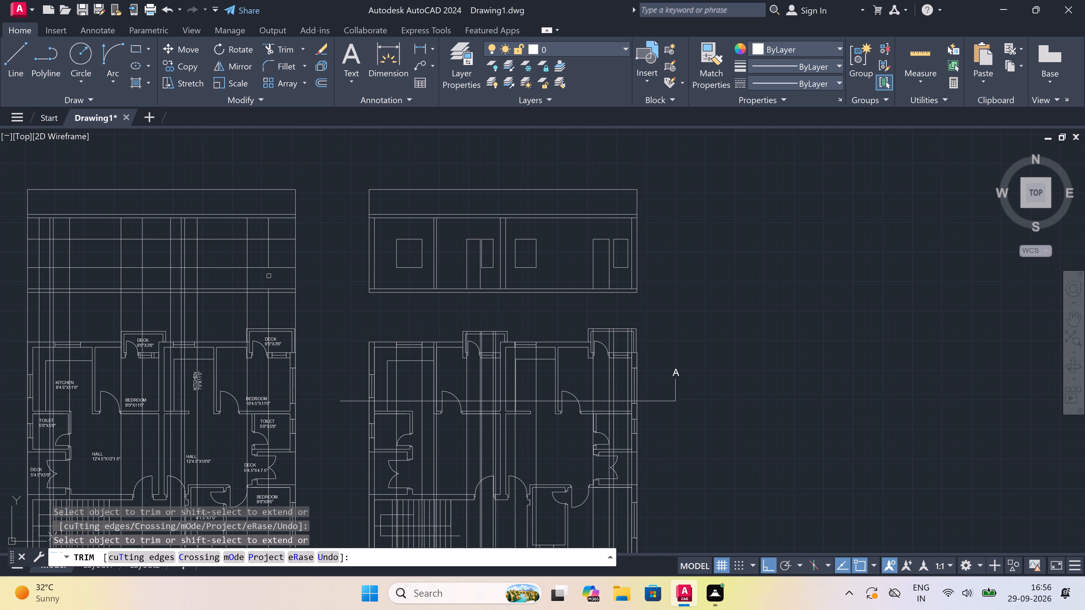
{"action": "left_click", "coordinate": [225, 274]}
{"action": "left_click", "coordinate": [226, 226]}
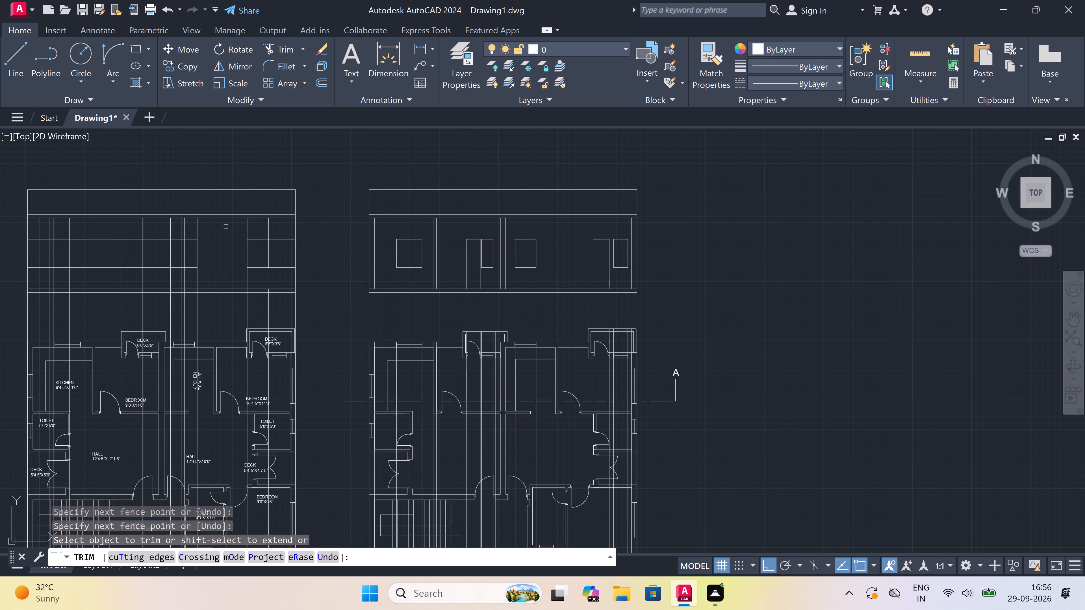
{"action": "left_click", "coordinate": [228, 226]}
{"action": "left_click", "coordinate": [271, 232]}
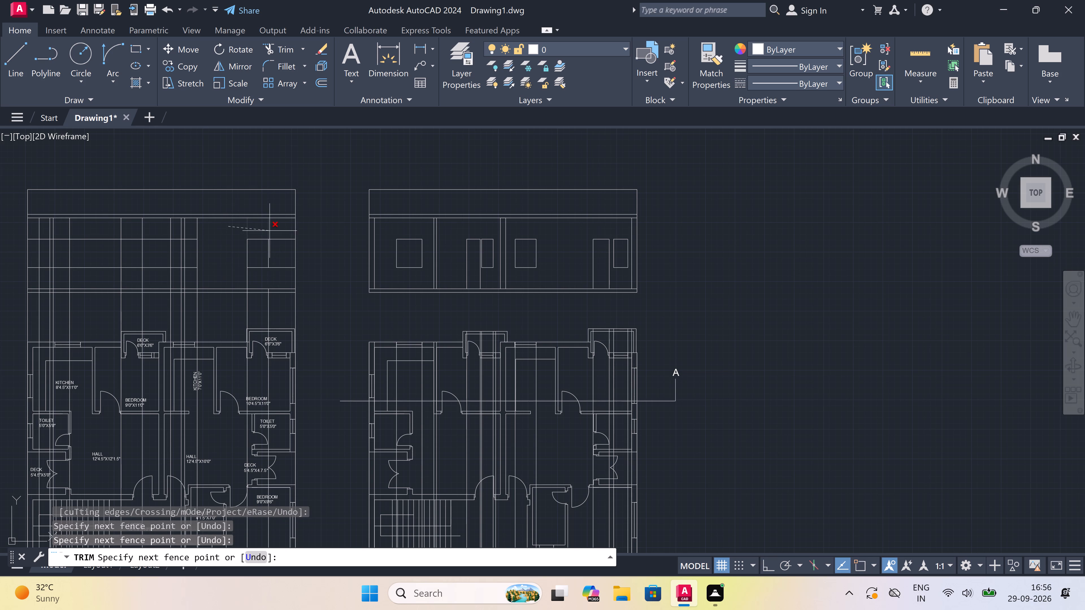
{"action": "left_click", "coordinate": [276, 231]}
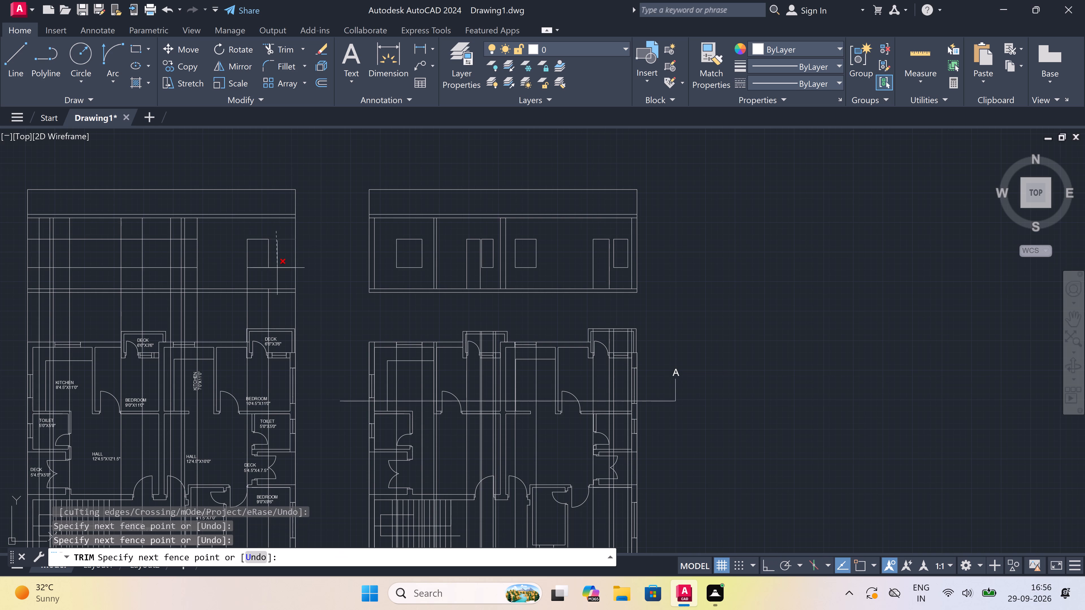
{"action": "left_click", "coordinate": [277, 269]}
{"action": "left_click", "coordinate": [259, 281]}
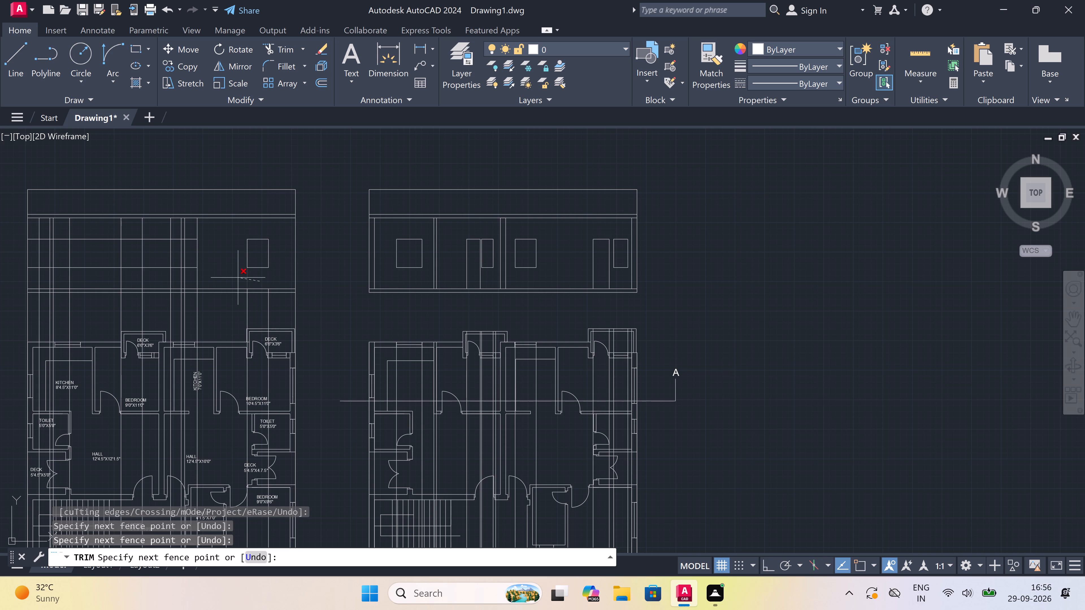
{"action": "left_click", "coordinate": [238, 278]}
Trim the interior verticals out of the thin floor slab band across the base of the elevation.
{"action": "scroll", "coordinate": [269, 287], "scroll_direction": "up", "scroll_amount": 3}
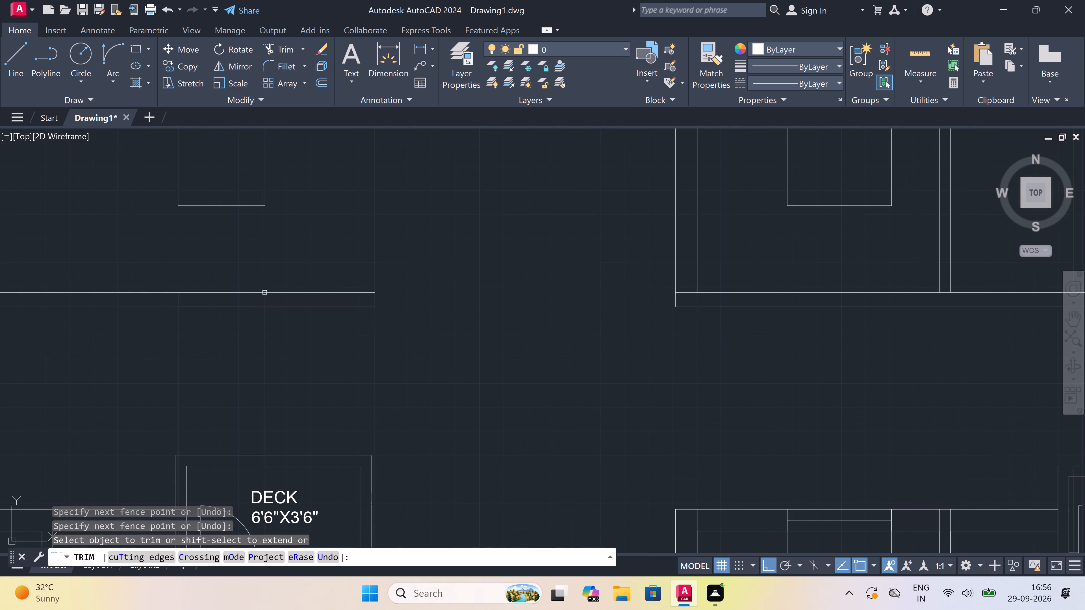
{"action": "scroll", "coordinate": [255, 308], "scroll_direction": "up", "scroll_amount": 2}
{"action": "left_click", "coordinate": [292, 293]}
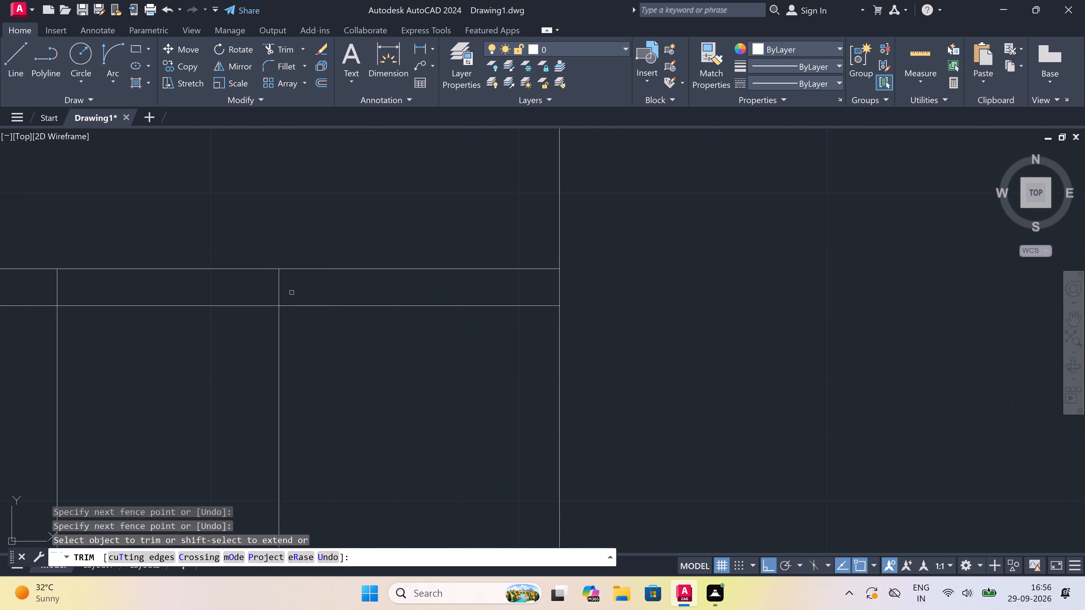
{"action": "scroll", "coordinate": [247, 297], "scroll_direction": "down", "scroll_amount": 5}
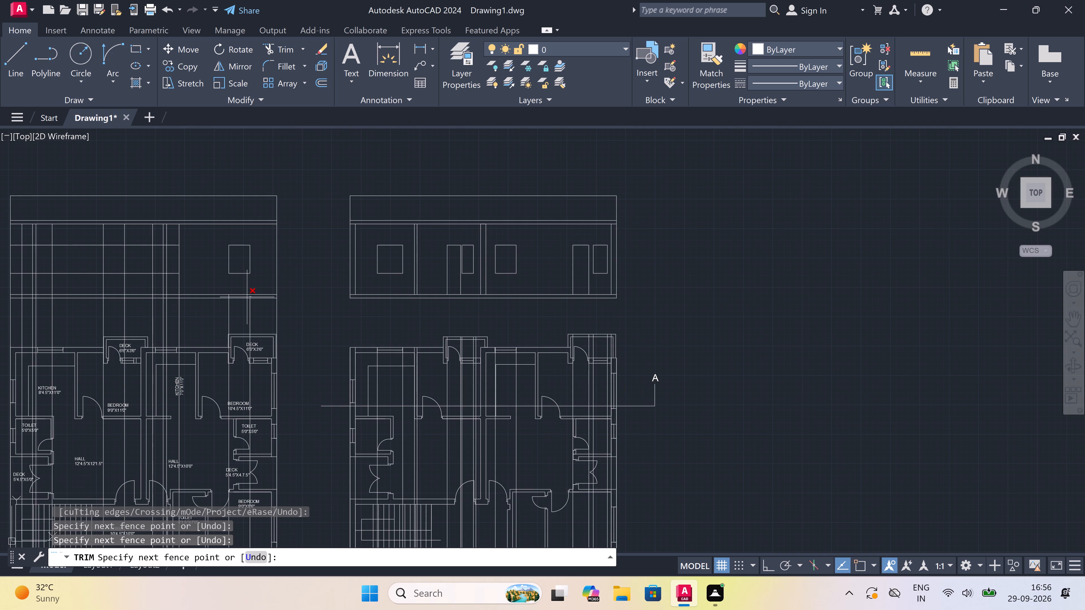
{"action": "scroll", "coordinate": [247, 297], "scroll_direction": "down", "scroll_amount": 1}
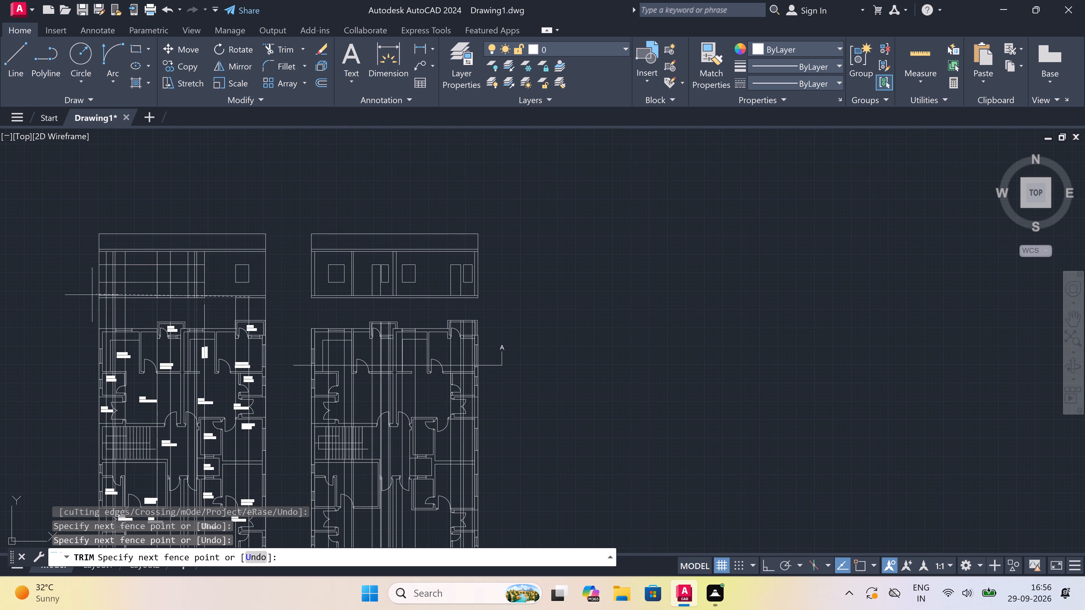
{"action": "scroll", "coordinate": [88, 296], "scroll_direction": "up", "scroll_amount": 3}
{"action": "scroll", "coordinate": [133, 301], "scroll_direction": "up", "scroll_amount": 2}
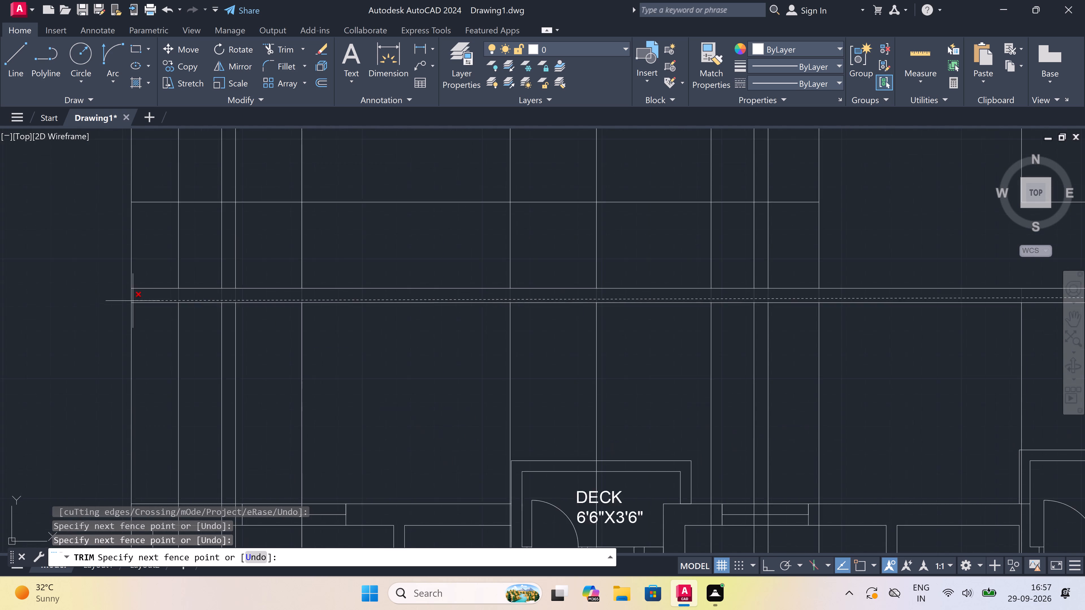
{"action": "scroll", "coordinate": [133, 301], "scroll_direction": "up", "scroll_amount": 3}
{"action": "left_click", "coordinate": [147, 280]}
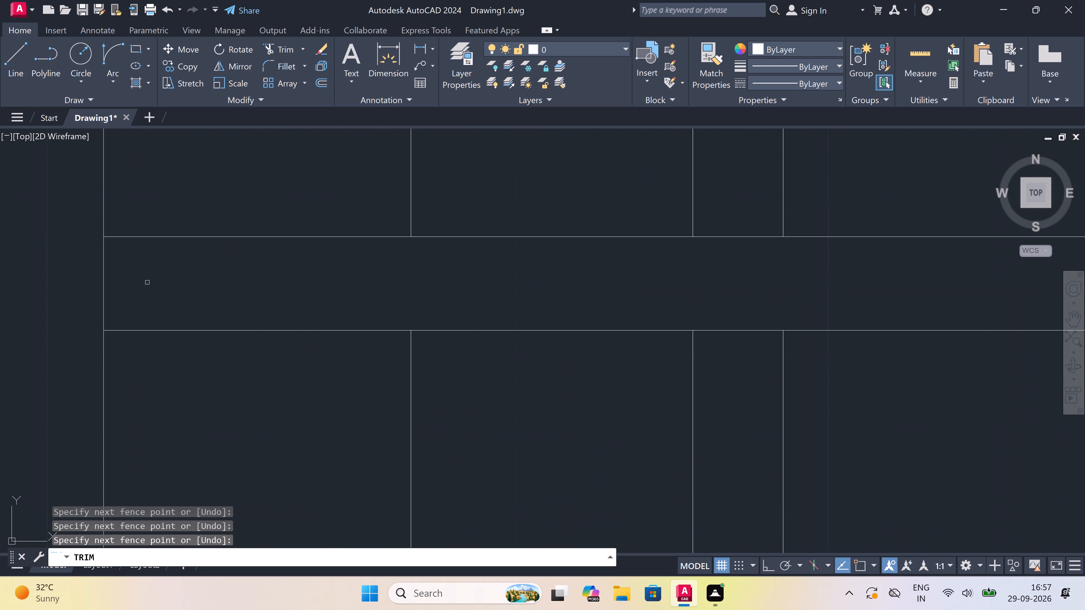
Trim all the vertical projection lines between the elevation's floor slab and the original plan below.
{"action": "scroll", "coordinate": [148, 280], "scroll_direction": "down", "scroll_amount": 4}
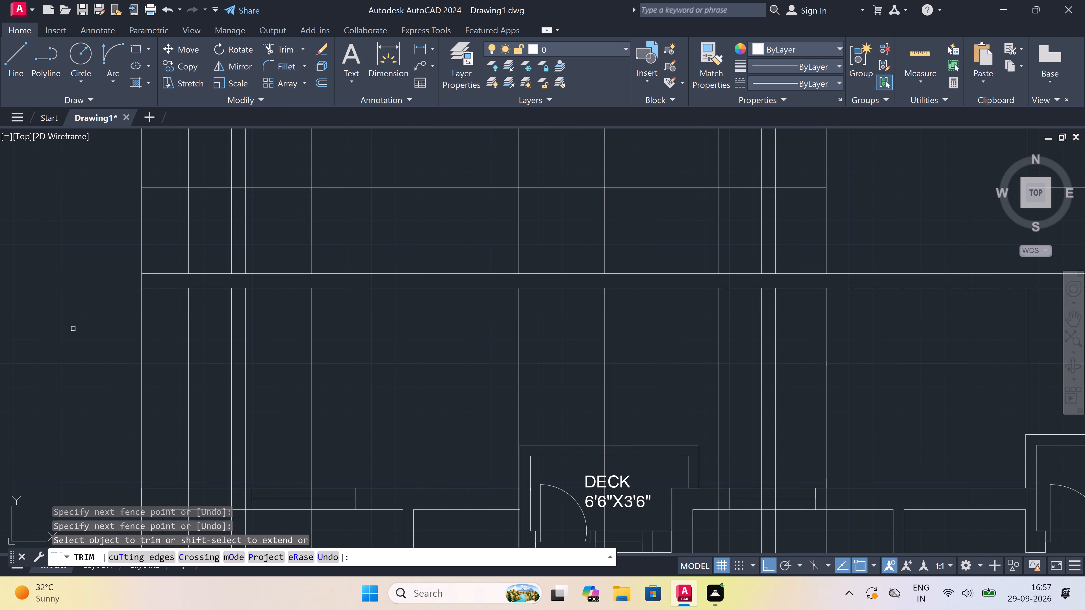
{"action": "left_click", "coordinate": [57, 336]}
{"action": "scroll", "coordinate": [578, 379], "scroll_direction": "down", "scroll_amount": 4}
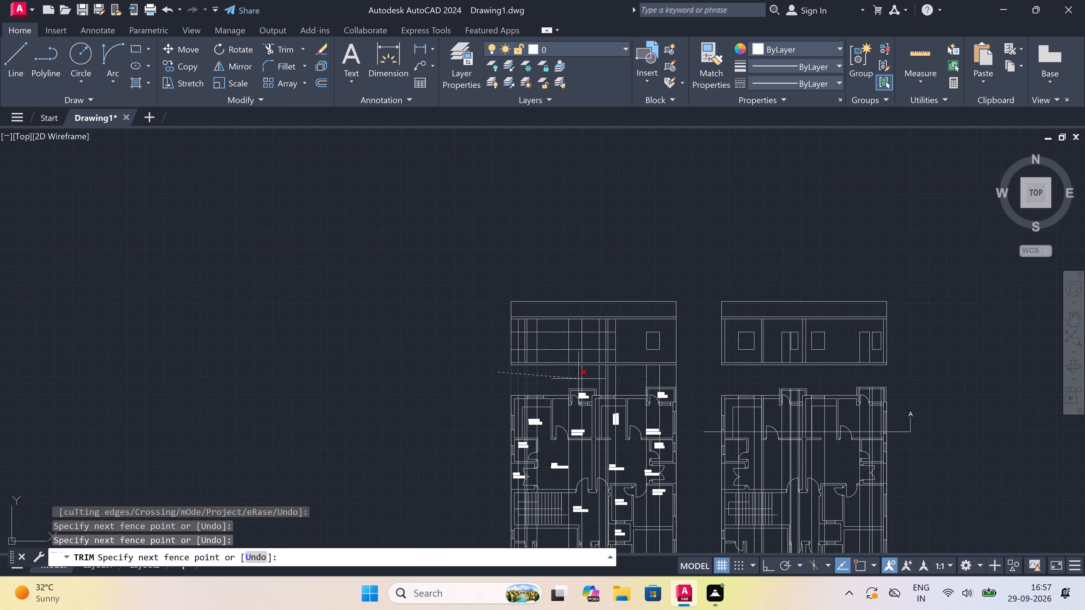
{"action": "scroll", "coordinate": [719, 377], "scroll_direction": "up", "scroll_amount": 2}
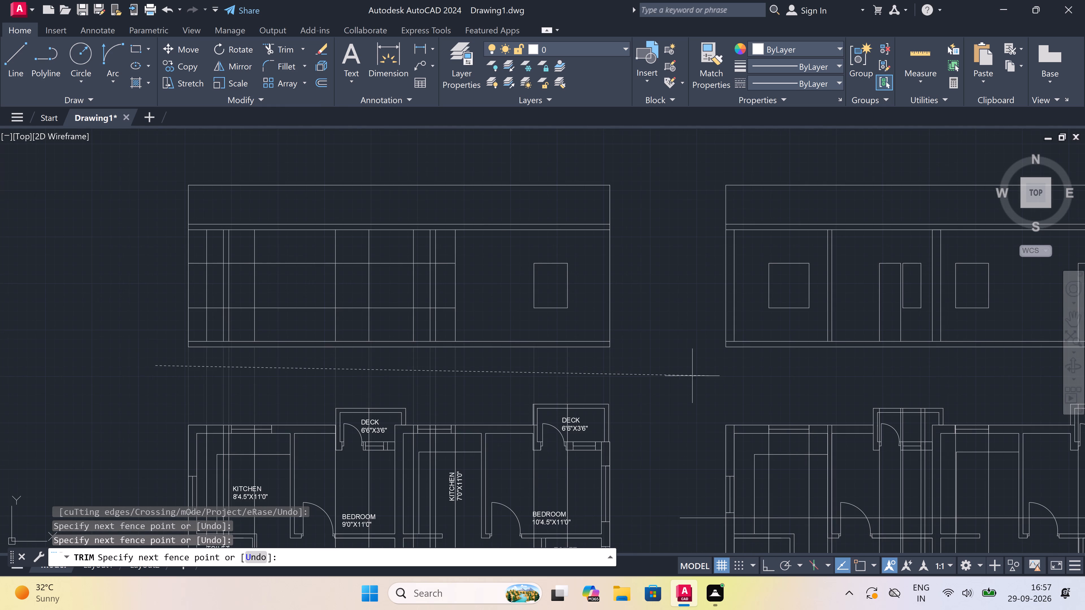
{"action": "scroll", "coordinate": [616, 376], "scroll_direction": "up", "scroll_amount": 2}
{"action": "left_click", "coordinate": [619, 367]}
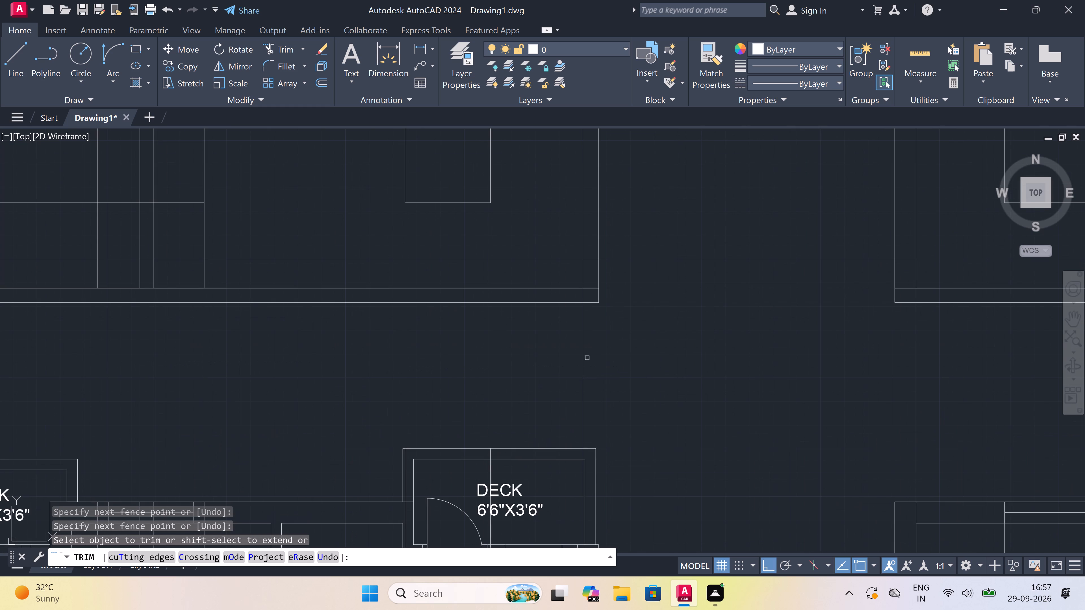
Examine the original first floor plan's south side, with its decks, kitchens and bedrooms, against the elevation.
{"action": "scroll", "coordinate": [460, 365], "scroll_direction": "down", "scroll_amount": 2}
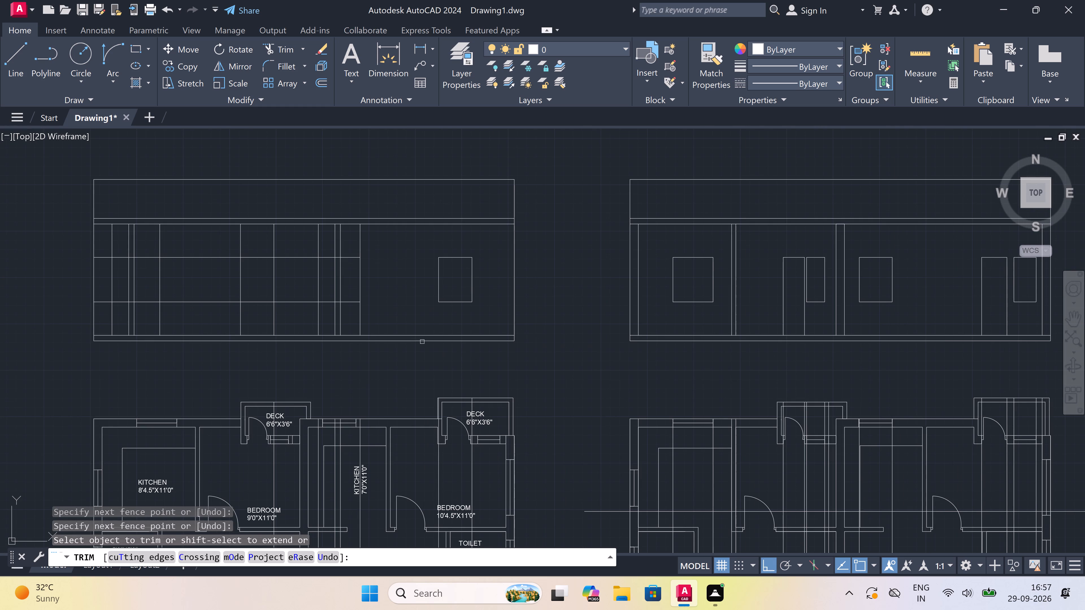
{"action": "scroll", "coordinate": [369, 319], "scroll_direction": "down", "scroll_amount": 3}
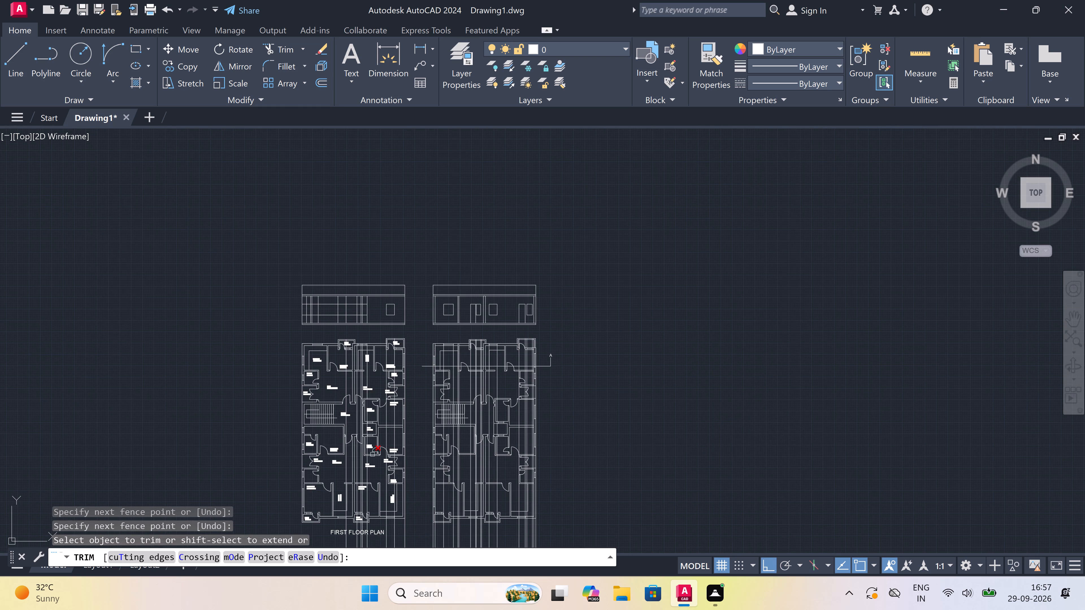
{"action": "scroll", "coordinate": [345, 533], "scroll_direction": "up", "scroll_amount": 2}
{"action": "scroll", "coordinate": [345, 533], "scroll_direction": "down", "scroll_amount": 1}
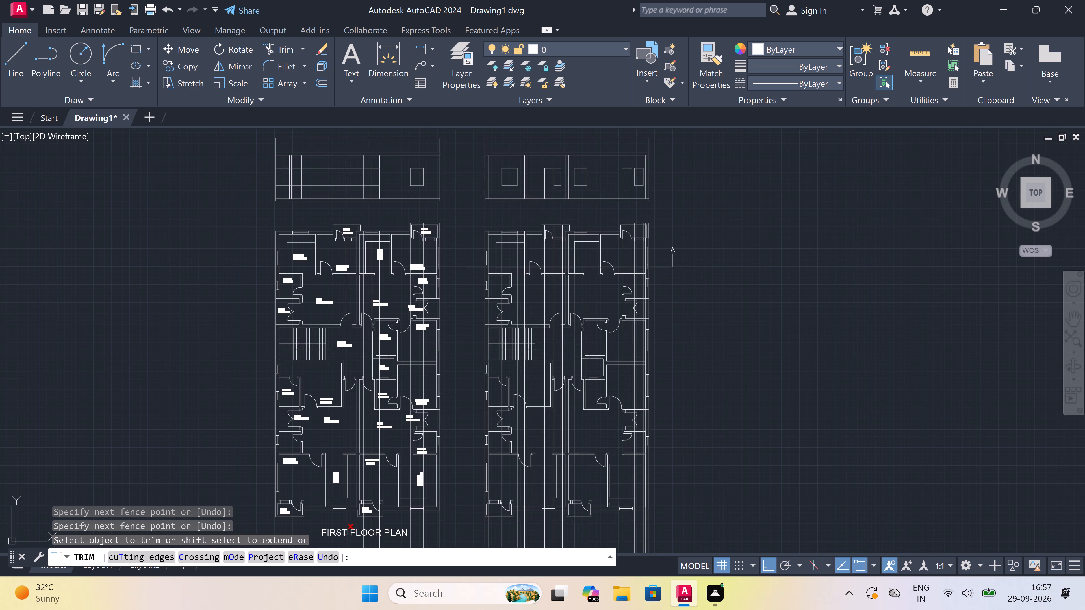
{"action": "scroll", "coordinate": [344, 533], "scroll_direction": "up", "scroll_amount": 1}
{"action": "scroll", "coordinate": [344, 533], "scroll_direction": "down", "scroll_amount": 1}
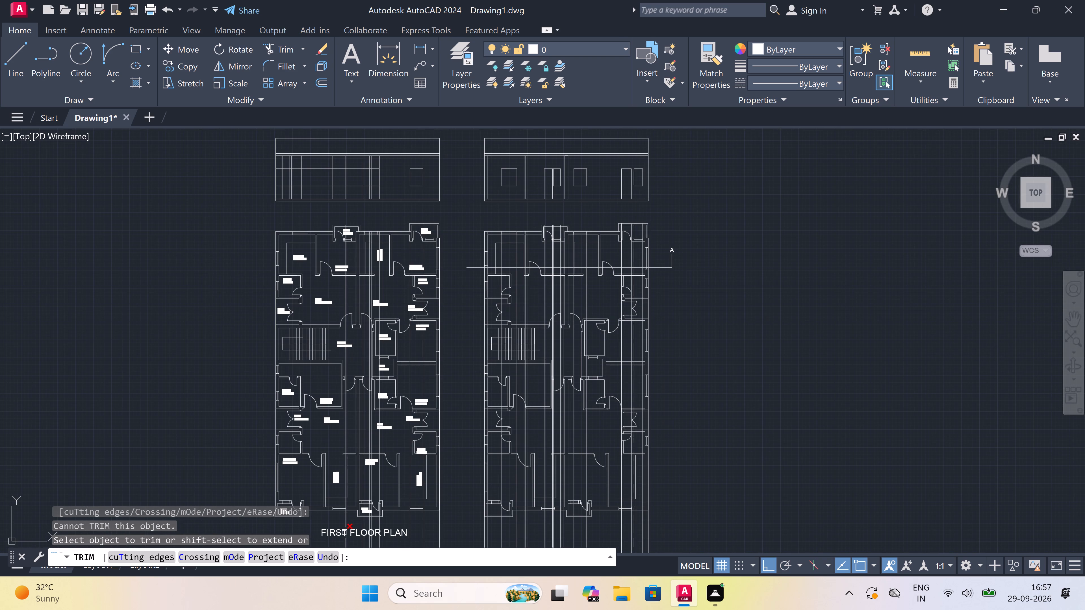
{"action": "scroll", "coordinate": [344, 531], "scroll_direction": "up", "scroll_amount": 2}
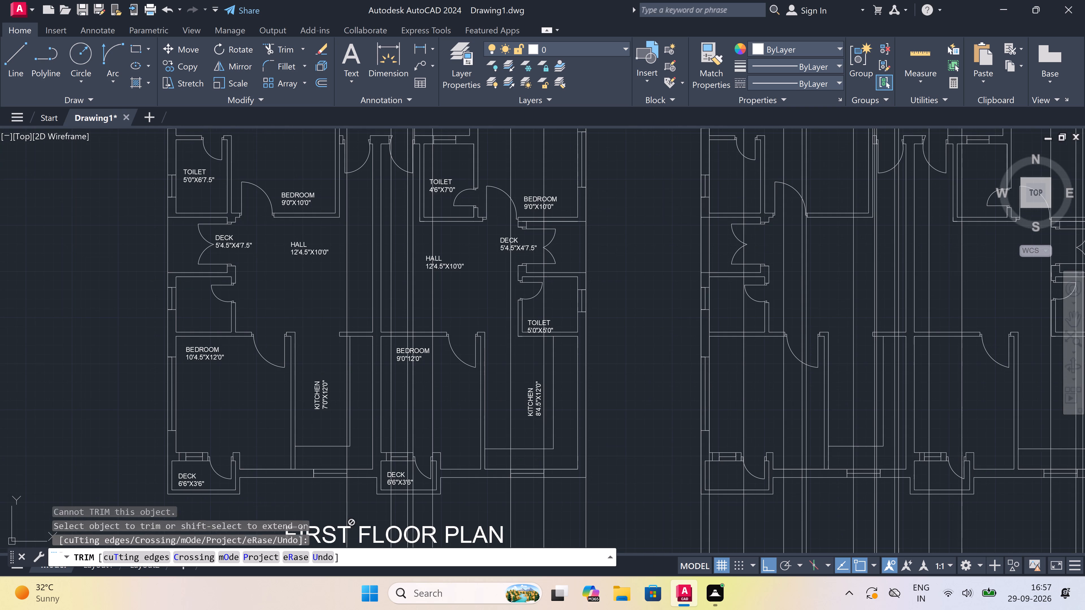
Trim the verticals above the head line and the sill line across the elevation's middle door, leaving a full-height door outline.
{"action": "scroll", "coordinate": [344, 530], "scroll_direction": "down", "scroll_amount": 2}
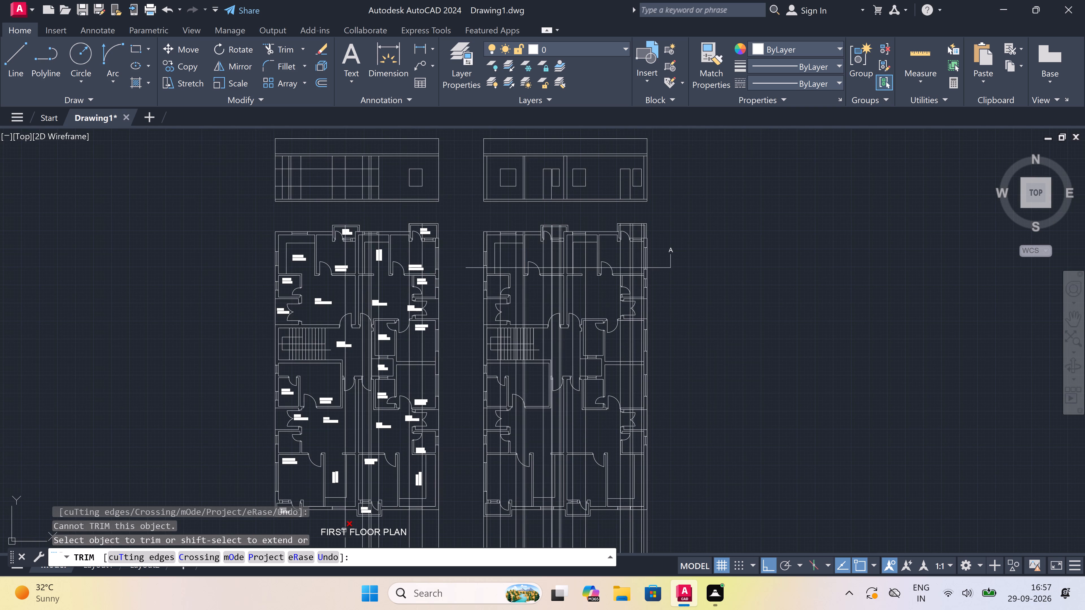
{"action": "scroll", "coordinate": [368, 161], "scroll_direction": "up", "scroll_amount": 4}
{"action": "left_click", "coordinate": [376, 167]}
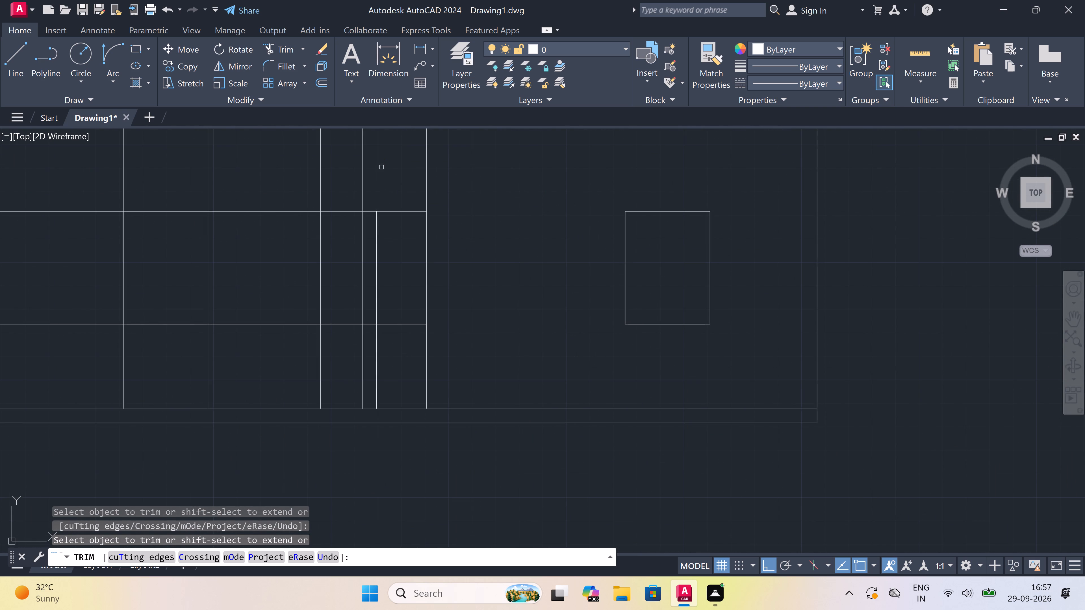
{"action": "left_click", "coordinate": [417, 173]}
{"action": "left_click", "coordinate": [462, 165]}
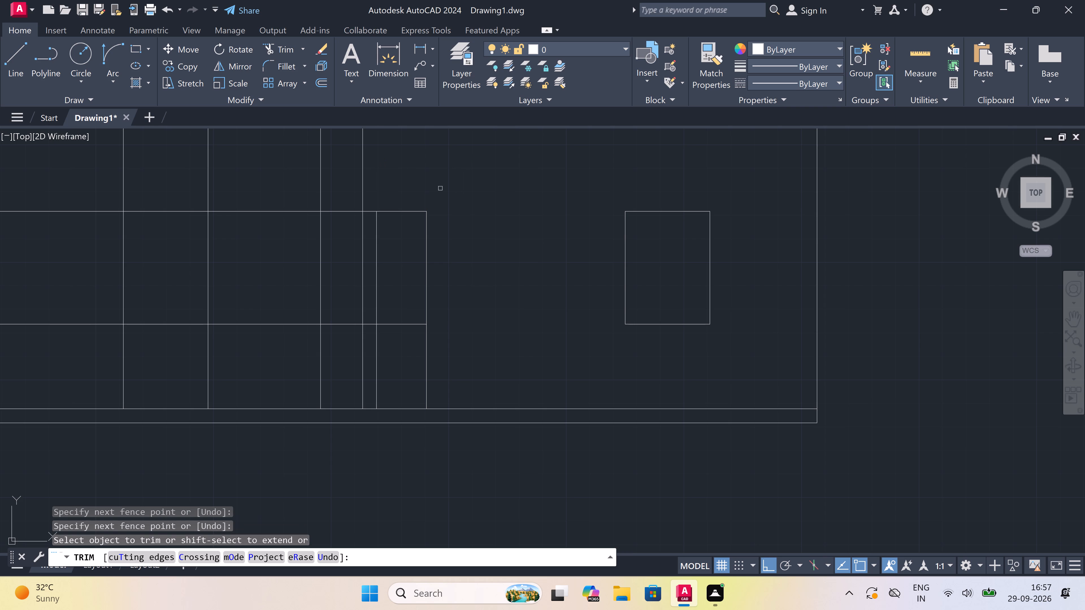
{"action": "left_click", "coordinate": [408, 273]}
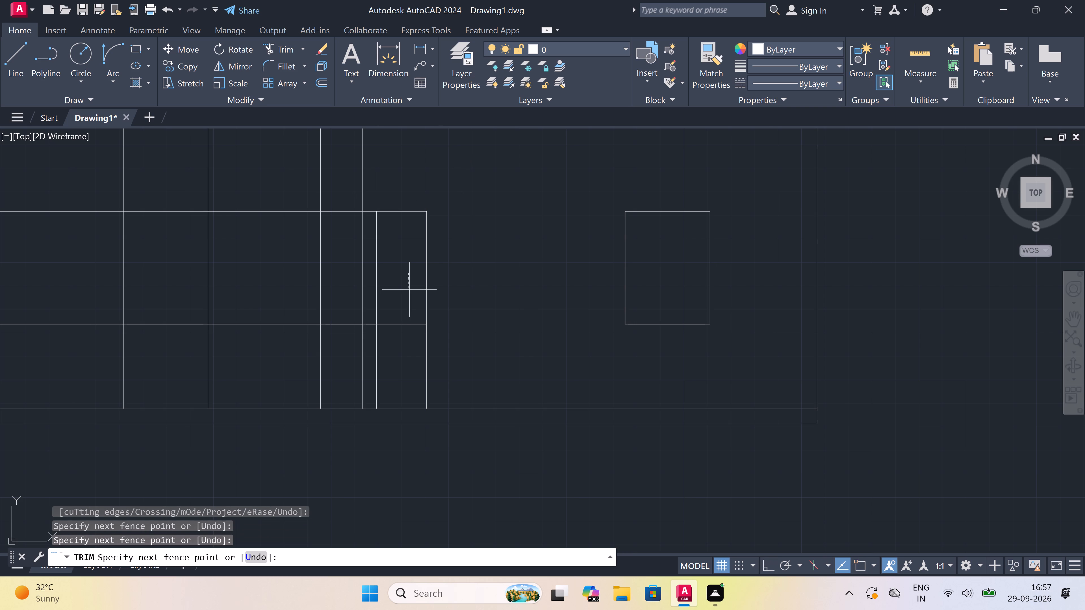
{"action": "left_click", "coordinate": [406, 345]}
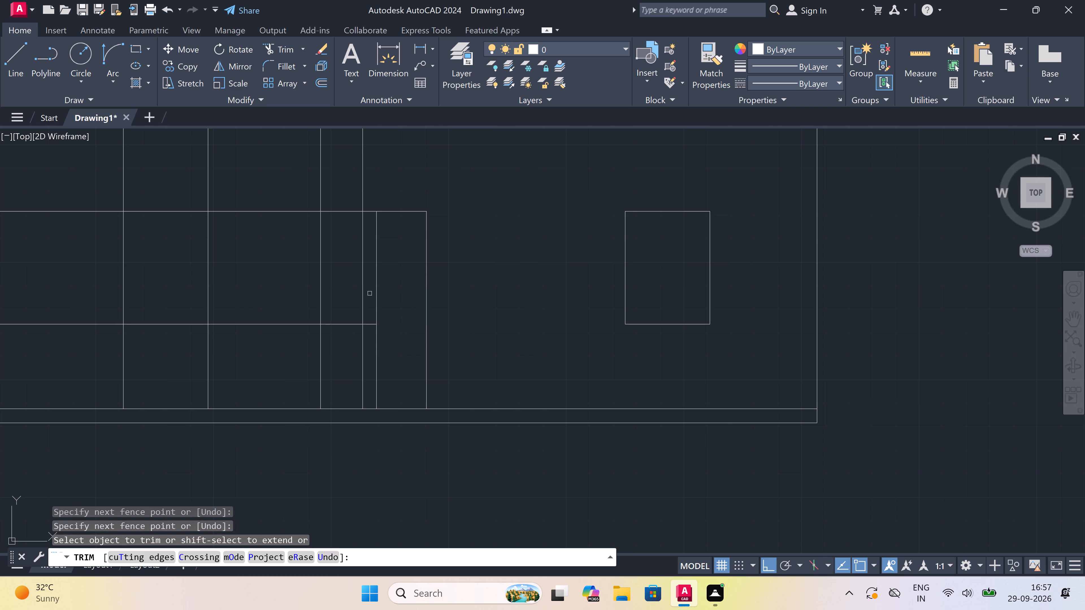
Trim the grid lines around the narrow window just west of that door, including the short pieces joining it to the door.
{"action": "left_click", "coordinate": [377, 172]}
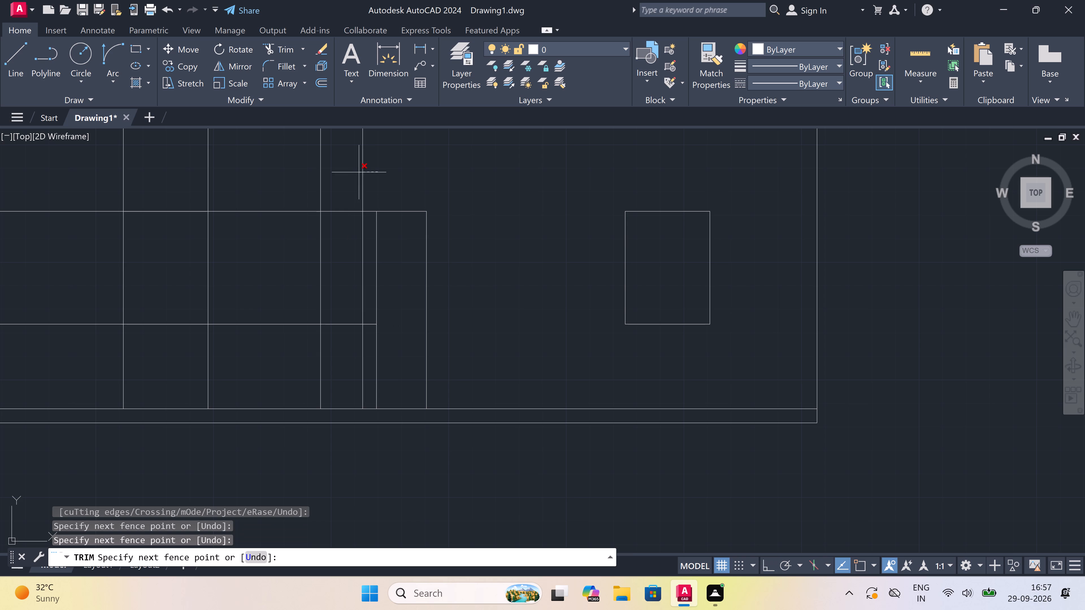
{"action": "left_click", "coordinate": [285, 169]}
{"action": "left_click", "coordinate": [286, 170]}
{"action": "left_click", "coordinate": [279, 350]}
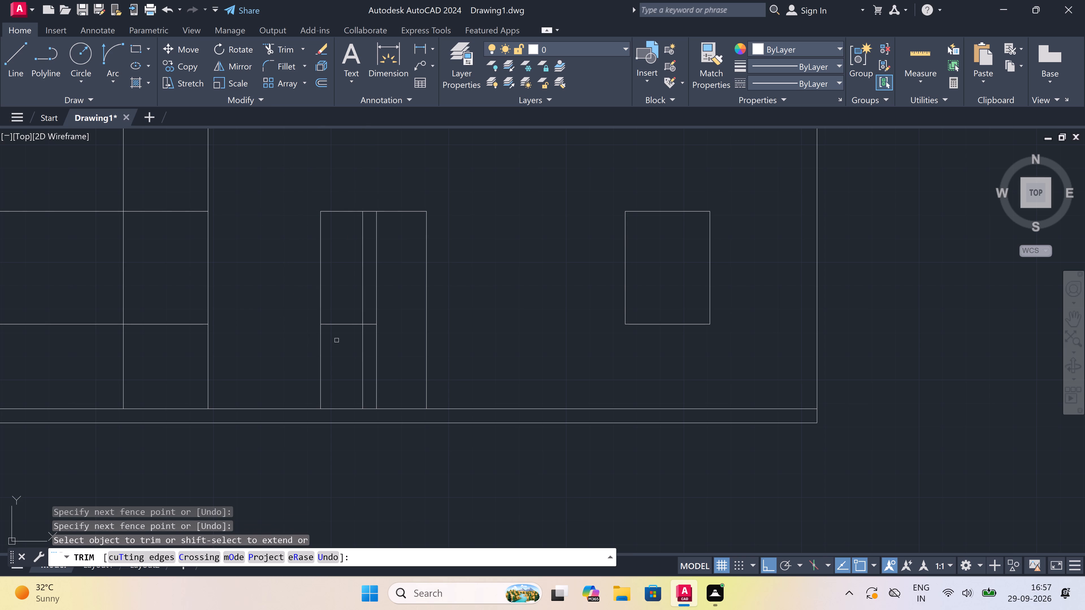
{"action": "left_click", "coordinate": [369, 348]}
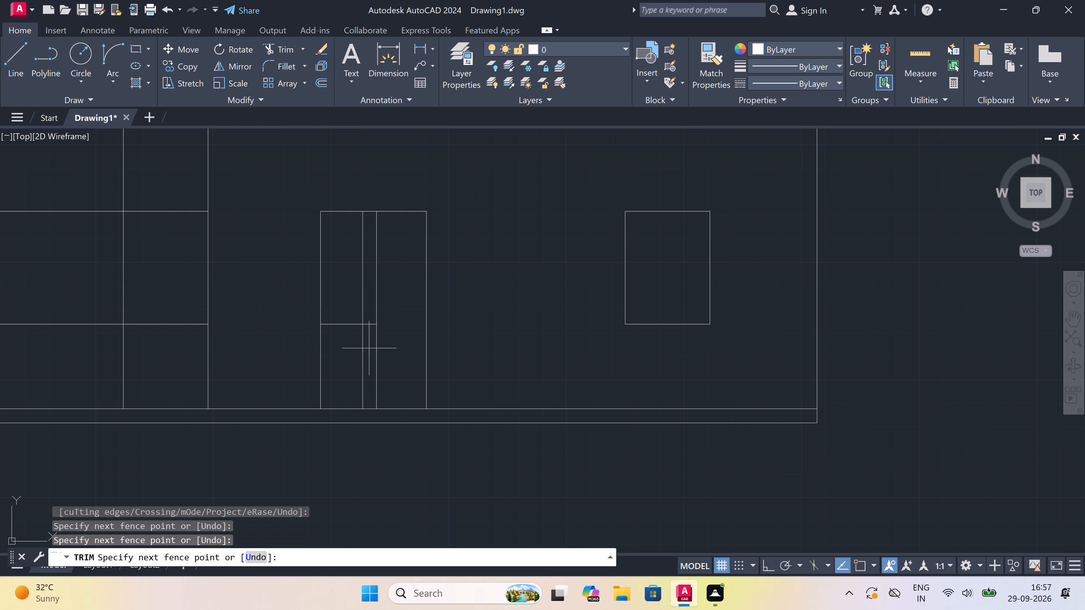
{"action": "left_click", "coordinate": [300, 350]}
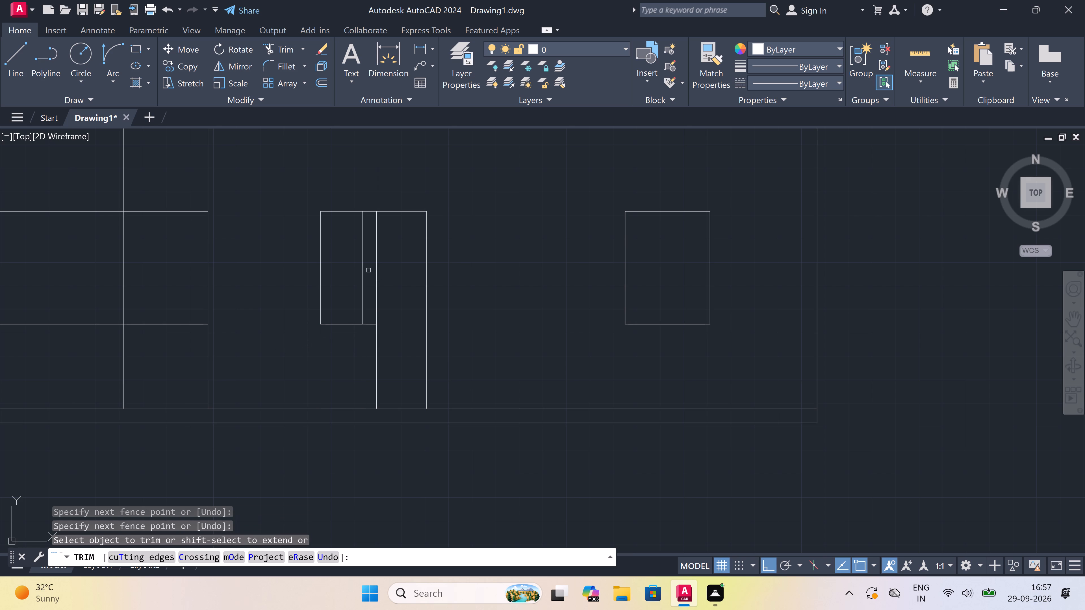
{"action": "scroll", "coordinate": [371, 261], "scroll_direction": "up", "scroll_amount": 2}
{"action": "scroll", "coordinate": [376, 204], "scroll_direction": "down", "scroll_amount": 1}
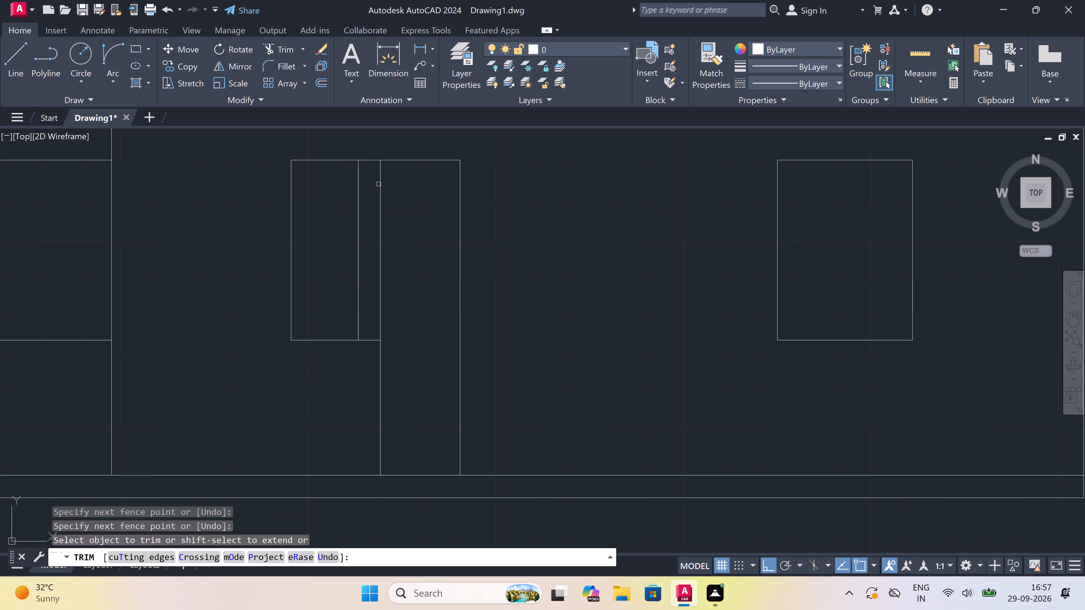
{"action": "left_click", "coordinate": [370, 153]}
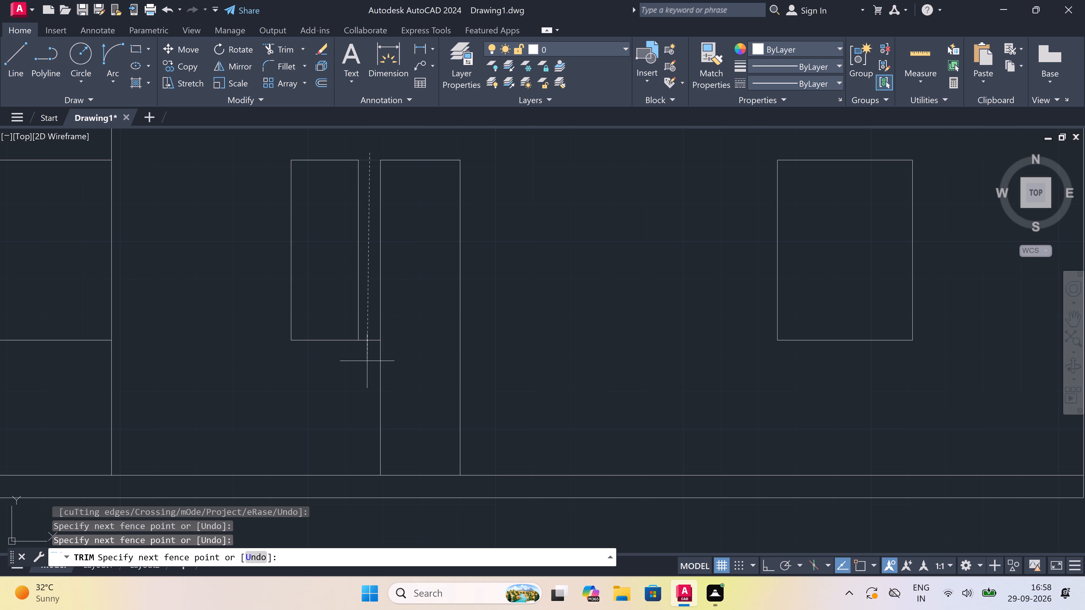
{"action": "left_click", "coordinate": [363, 372]}
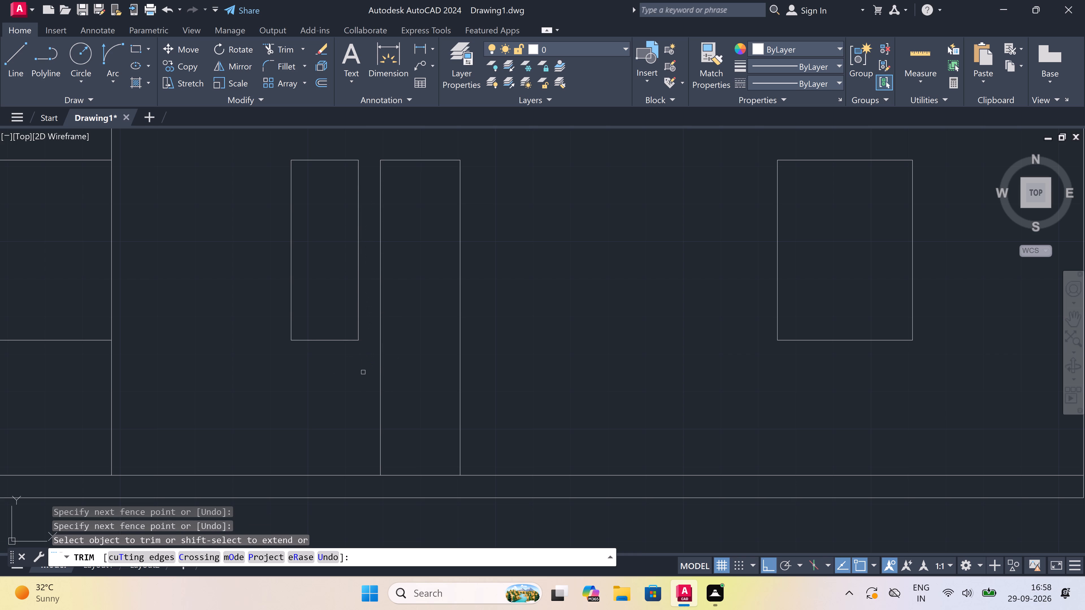
Examine the original first floor plan's south side, around the decks, kitchens and their openings, against the elevation above.
{"action": "scroll", "coordinate": [364, 323], "scroll_direction": "down", "scroll_amount": 5}
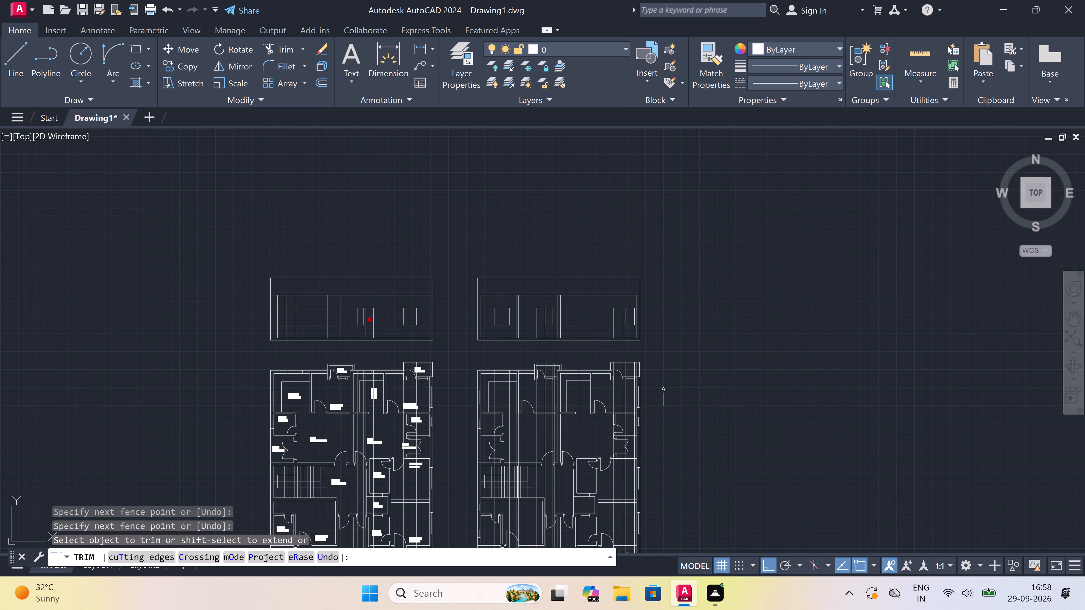
{"action": "scroll", "coordinate": [362, 339], "scroll_direction": "down", "scroll_amount": 2}
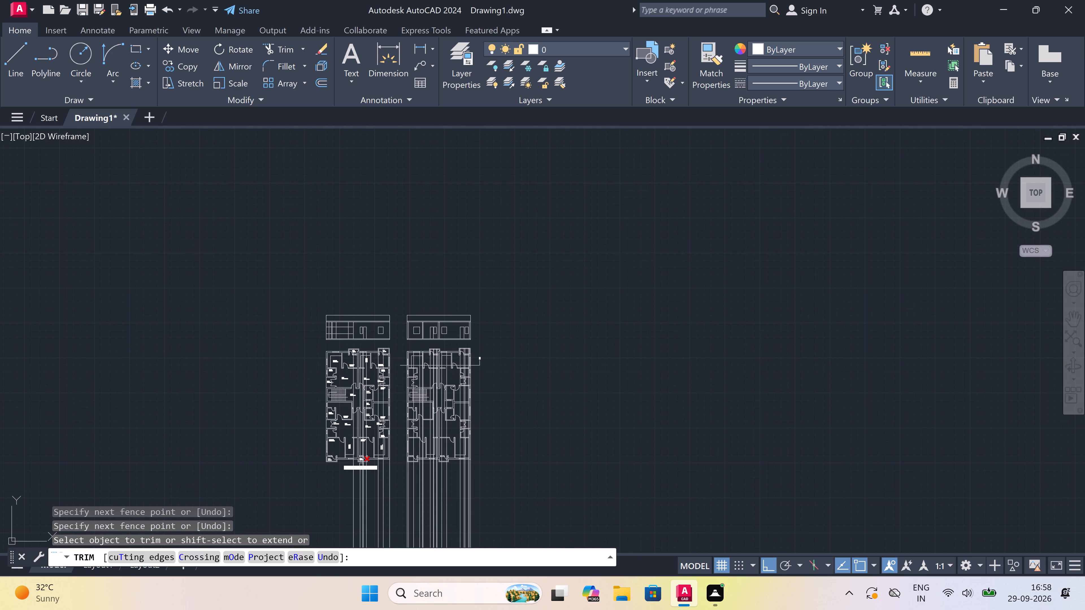
{"action": "scroll", "coordinate": [361, 466], "scroll_direction": "up", "scroll_amount": 5}
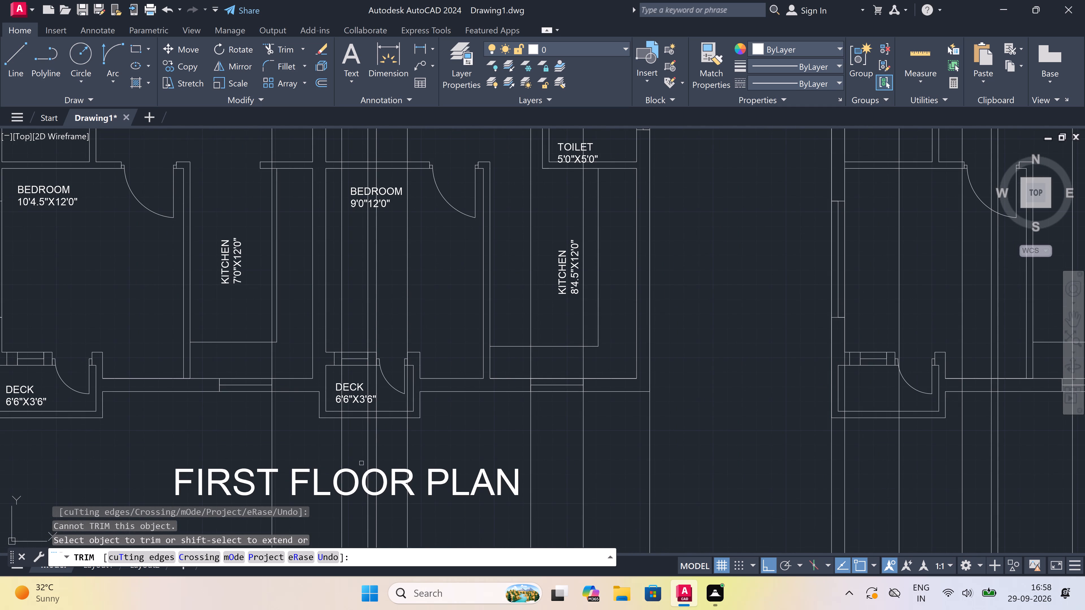
{"action": "scroll", "coordinate": [361, 463], "scroll_direction": "up", "scroll_amount": 1}
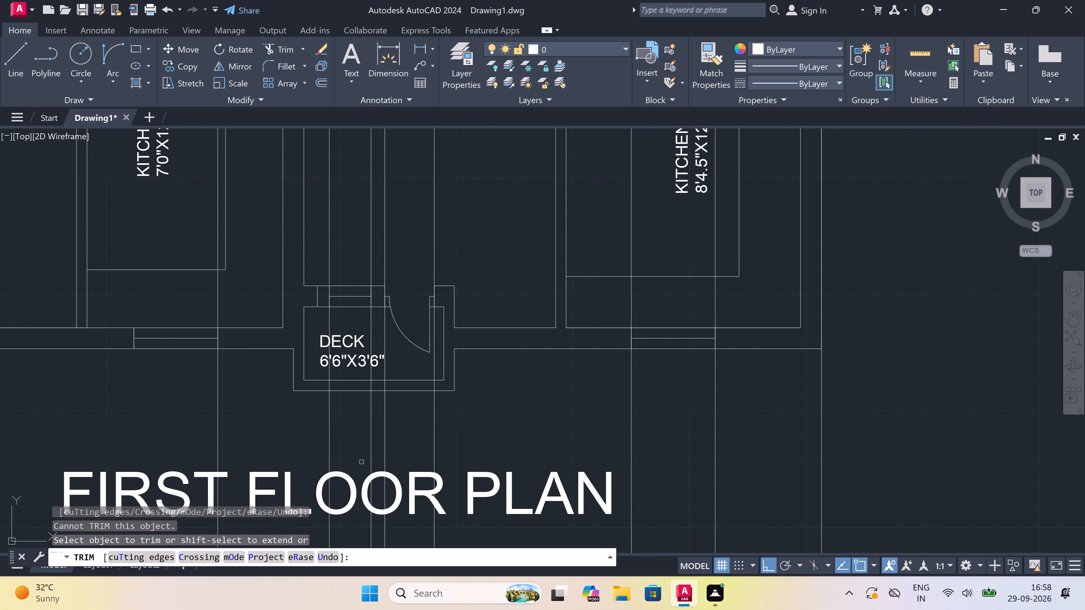
{"action": "scroll", "coordinate": [361, 459], "scroll_direction": "down", "scroll_amount": 3}
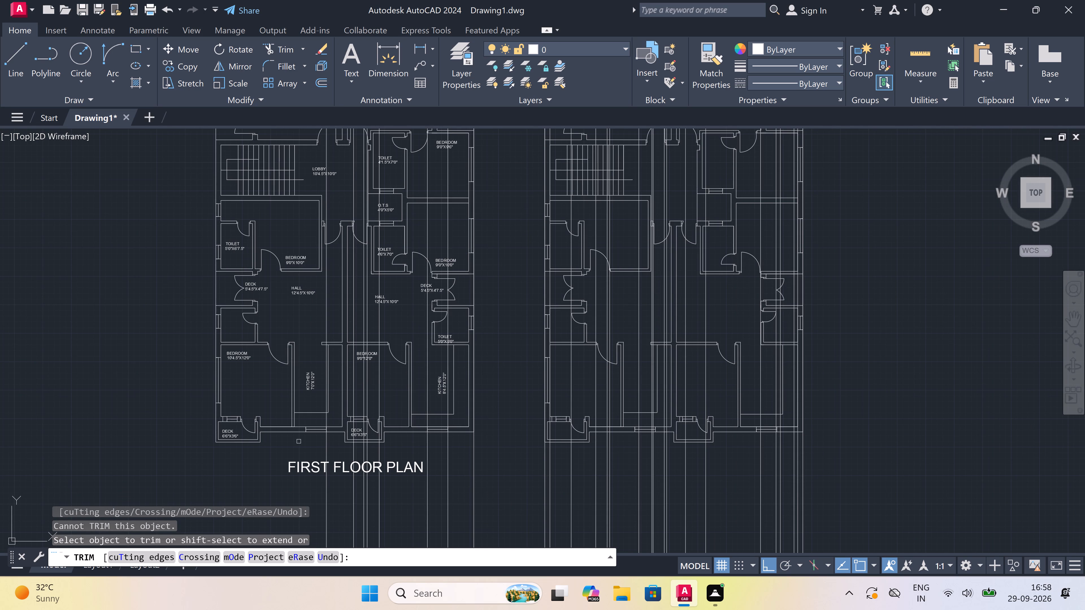
{"action": "scroll", "coordinate": [299, 441], "scroll_direction": "down", "scroll_amount": 1}
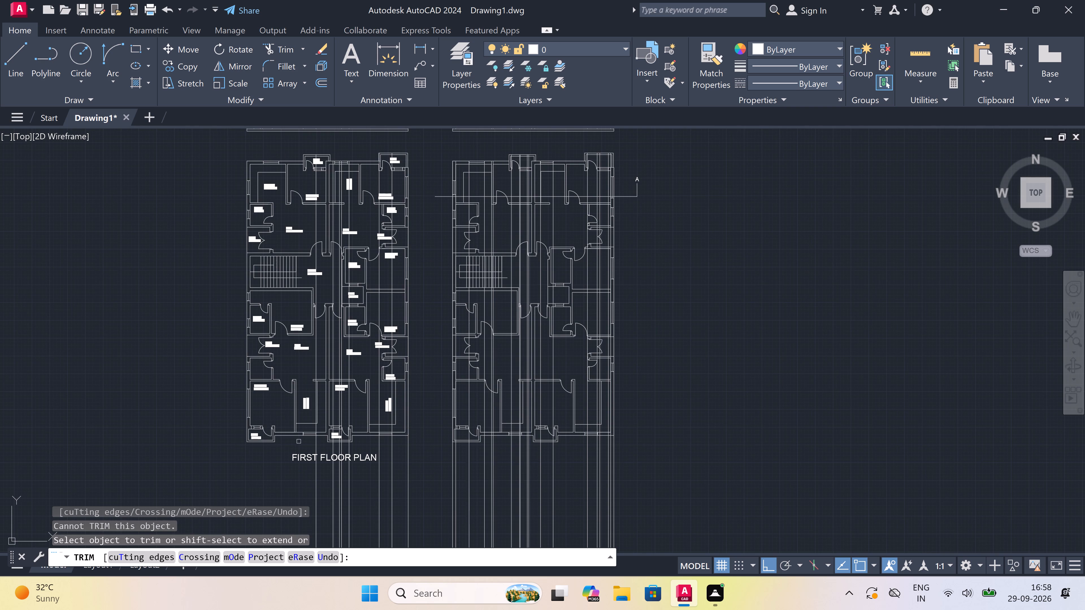
{"action": "scroll", "coordinate": [299, 441], "scroll_direction": "up", "scroll_amount": 1}
{"action": "scroll", "coordinate": [337, 448], "scroll_direction": "up", "scroll_amount": 2}
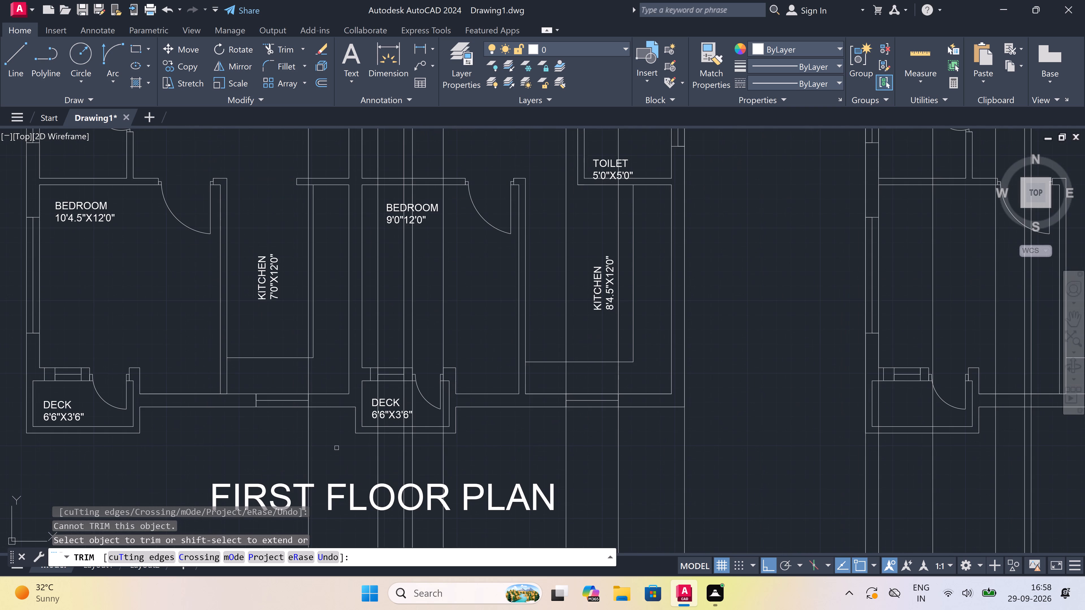
{"action": "scroll", "coordinate": [337, 448], "scroll_direction": "down", "scroll_amount": 1}
{"action": "scroll", "coordinate": [337, 448], "scroll_direction": "up", "scroll_amount": 2}
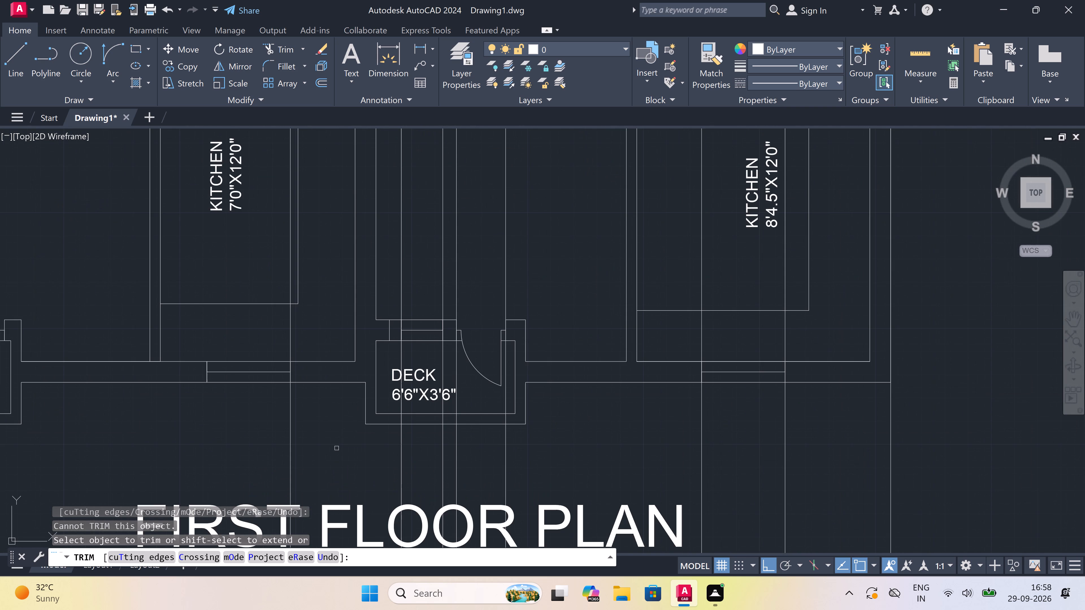
{"action": "scroll", "coordinate": [337, 448], "scroll_direction": "down", "scroll_amount": 4}
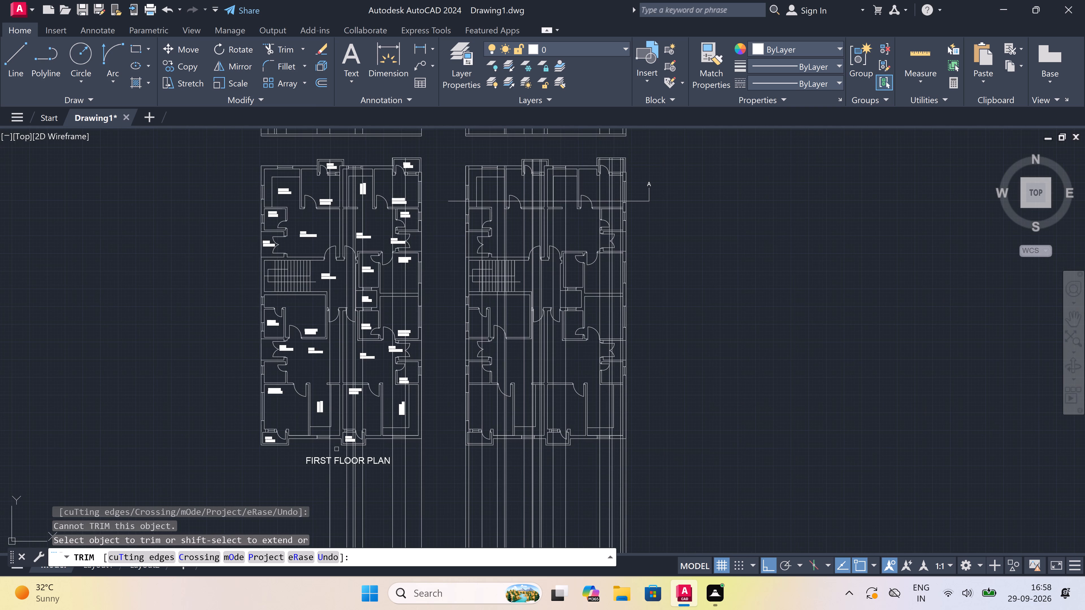
{"action": "scroll", "coordinate": [337, 449], "scroll_direction": "up", "scroll_amount": 3}
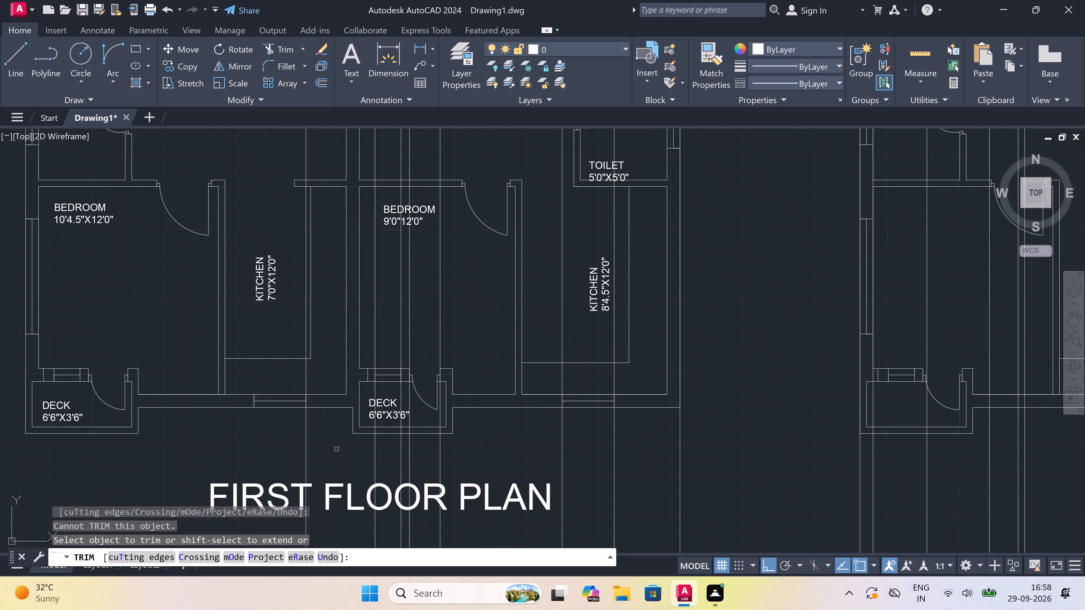
{"action": "scroll", "coordinate": [337, 449], "scroll_direction": "up", "scroll_amount": 2}
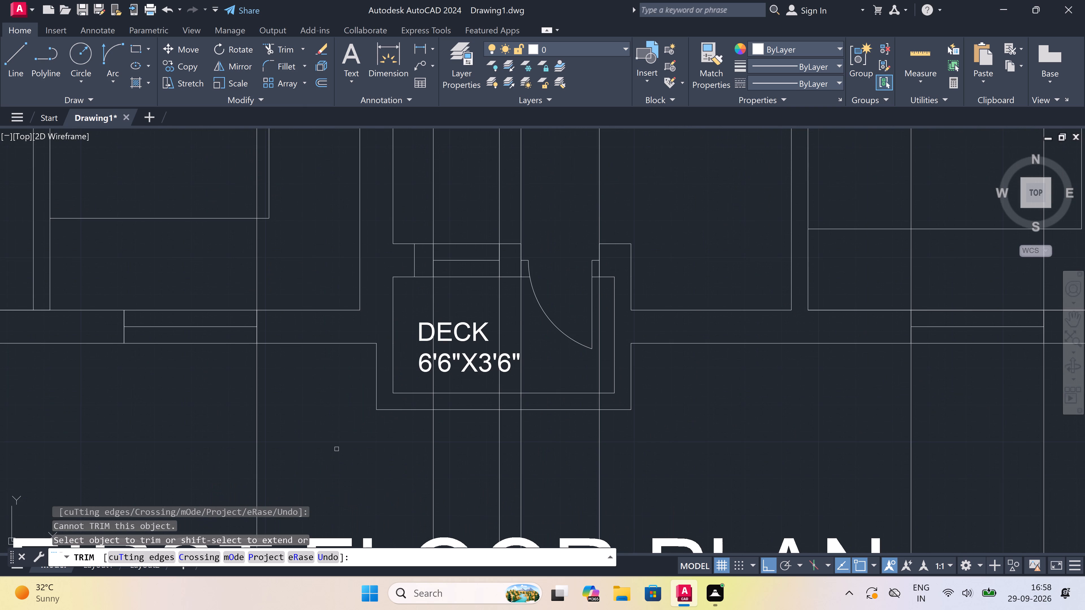
{"action": "scroll", "coordinate": [337, 449], "scroll_direction": "down", "scroll_amount": 6}
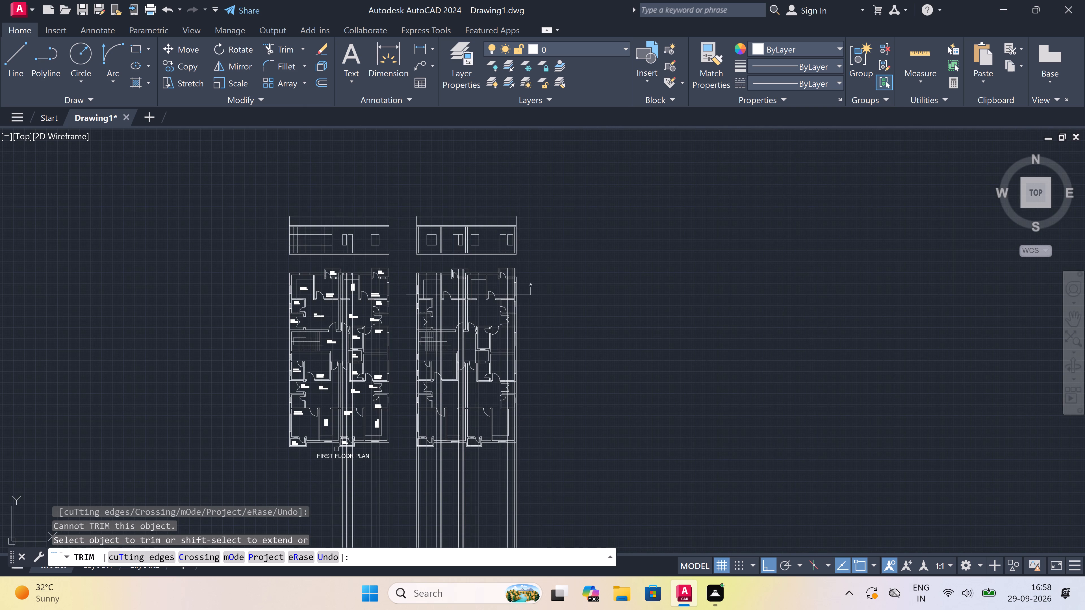
{"action": "scroll", "coordinate": [337, 449], "scroll_direction": "up", "scroll_amount": 2}
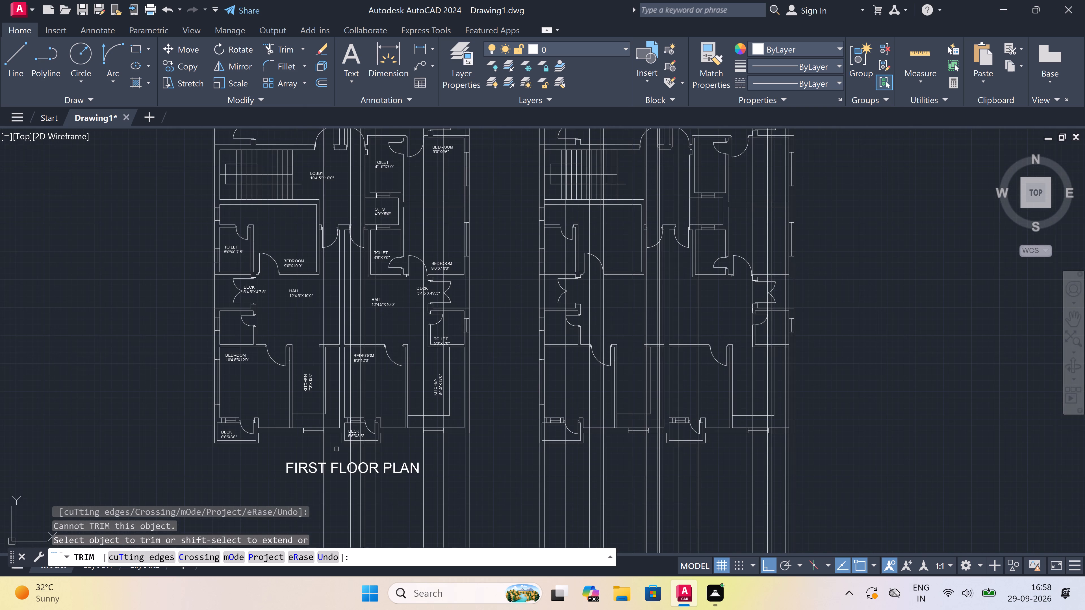
{"action": "scroll", "coordinate": [337, 449], "scroll_direction": "down", "scroll_amount": 2}
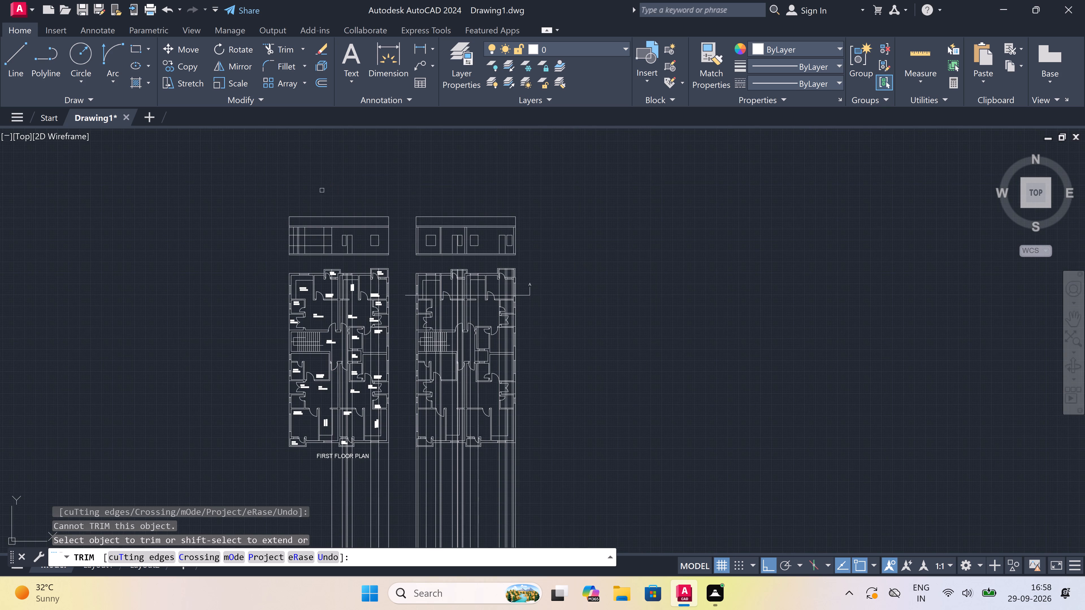
Trim the grid lines around the elevation's opening above the northwest deck so that only a rectangular window outline remains.
{"action": "scroll", "coordinate": [318, 236], "scroll_direction": "up", "scroll_amount": 3}
{"action": "left_click", "coordinate": [313, 225]}
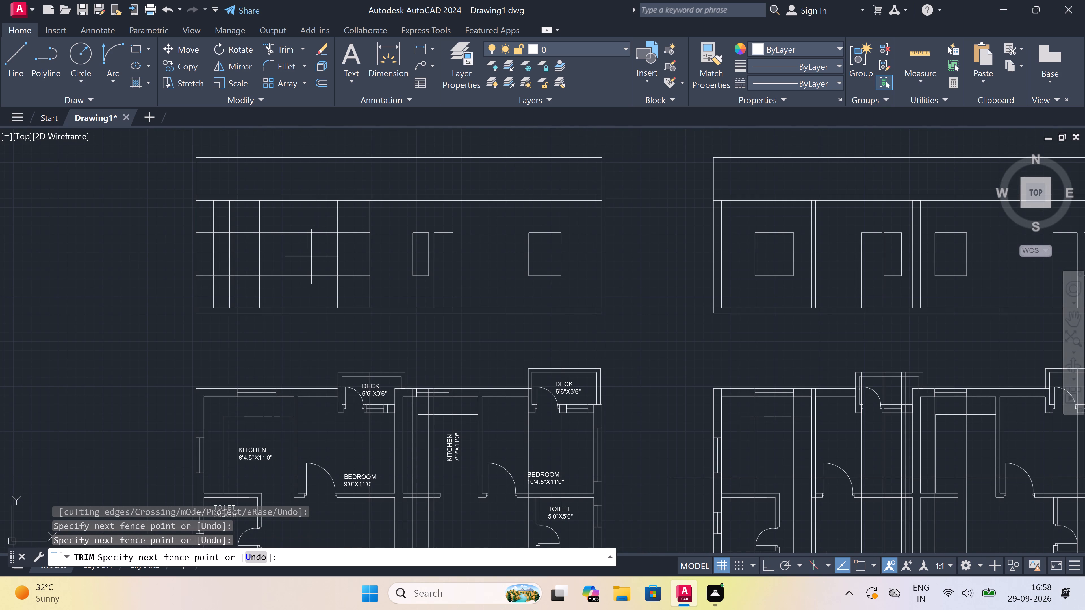
{"action": "left_click", "coordinate": [307, 285]}
{"action": "left_click", "coordinate": [314, 287]}
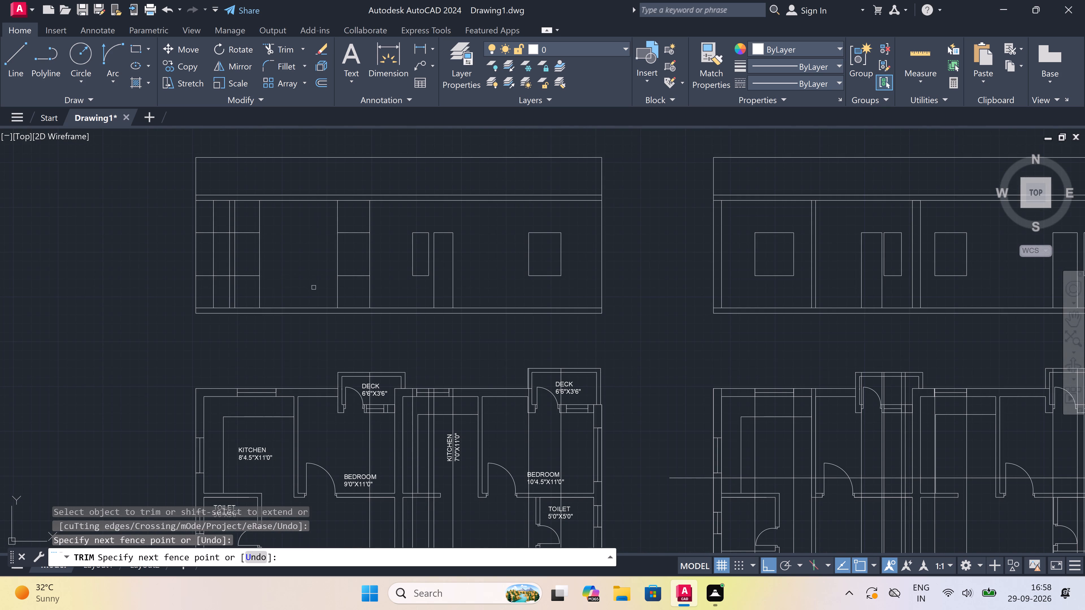
{"action": "left_click", "coordinate": [384, 289]}
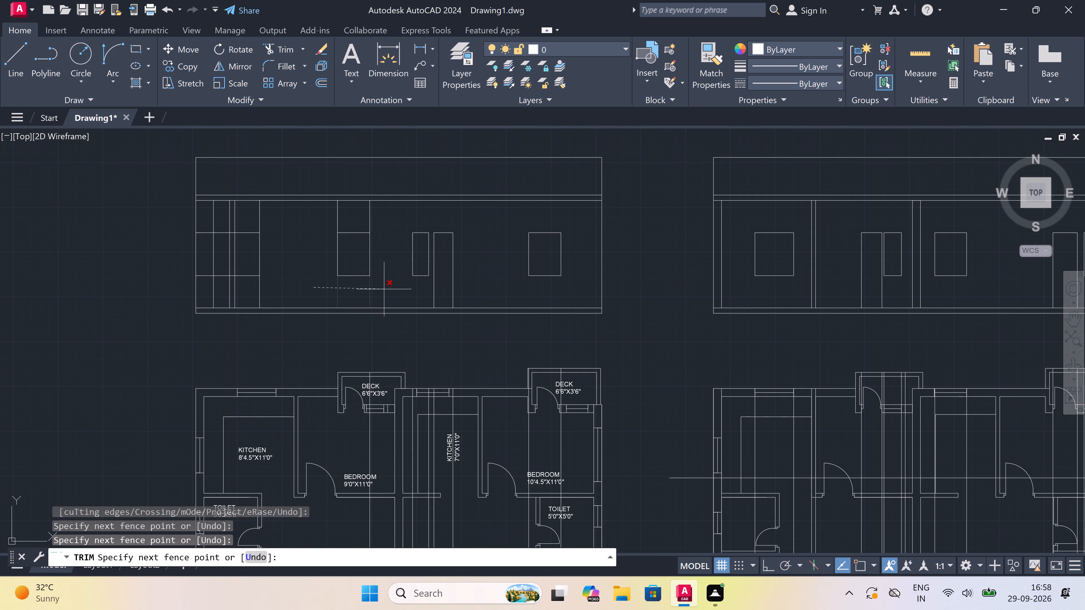
{"action": "left_click", "coordinate": [379, 216]}
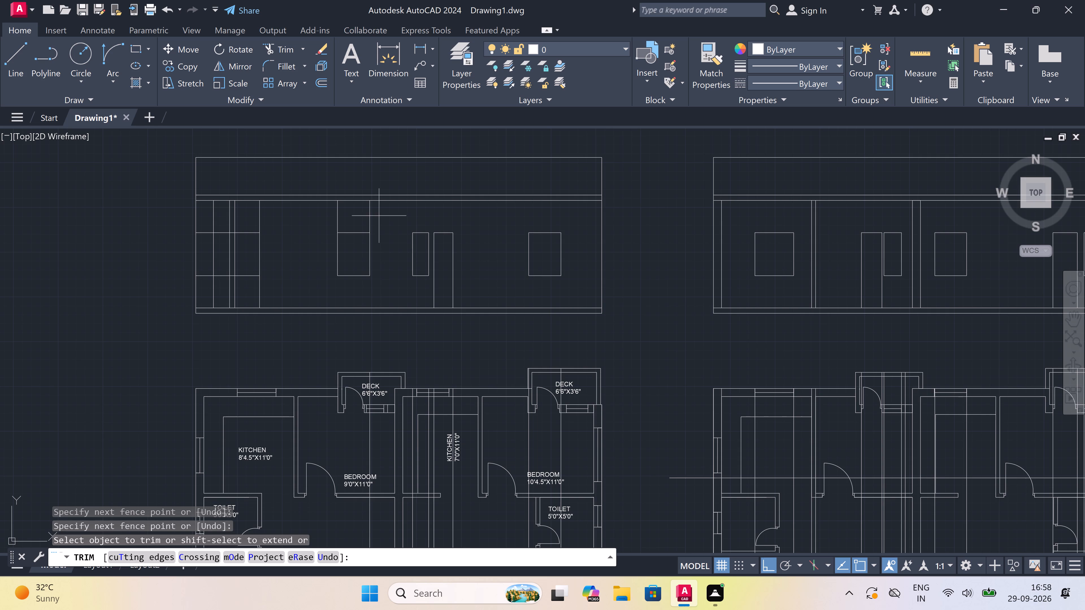
{"action": "left_click", "coordinate": [318, 217]}
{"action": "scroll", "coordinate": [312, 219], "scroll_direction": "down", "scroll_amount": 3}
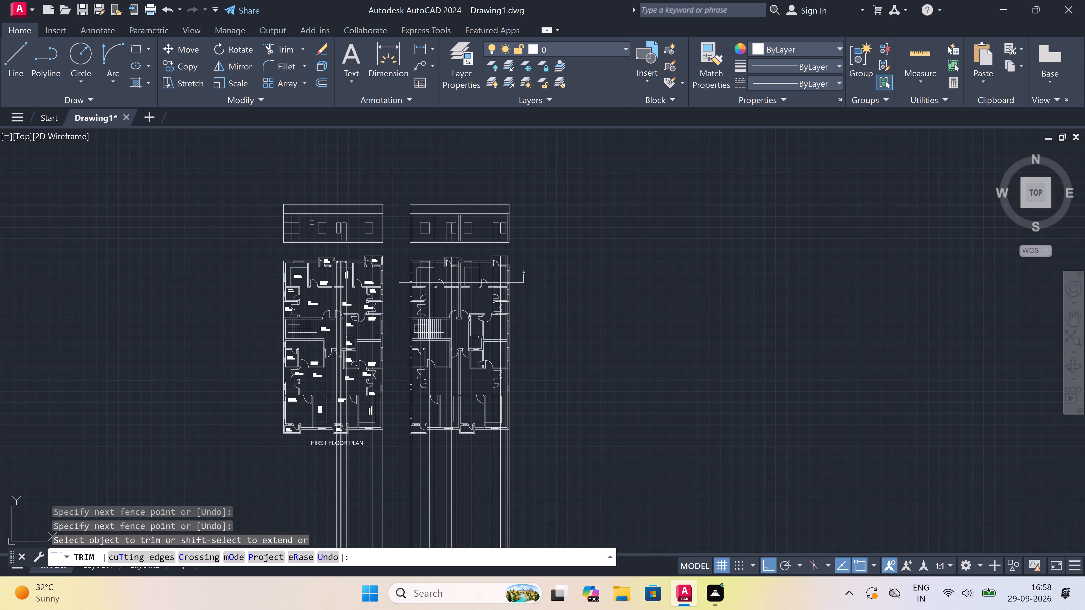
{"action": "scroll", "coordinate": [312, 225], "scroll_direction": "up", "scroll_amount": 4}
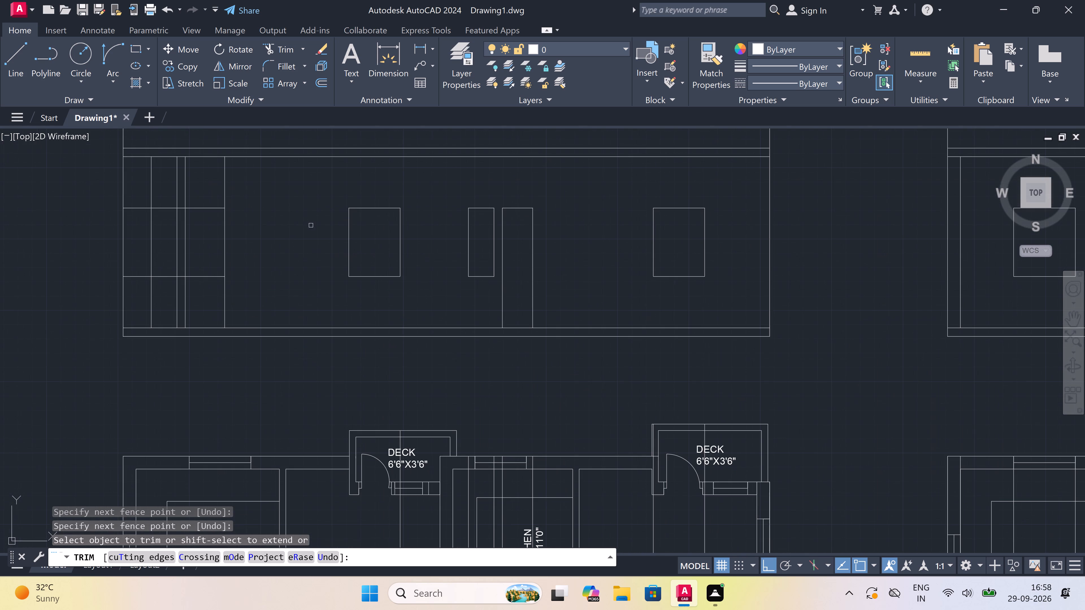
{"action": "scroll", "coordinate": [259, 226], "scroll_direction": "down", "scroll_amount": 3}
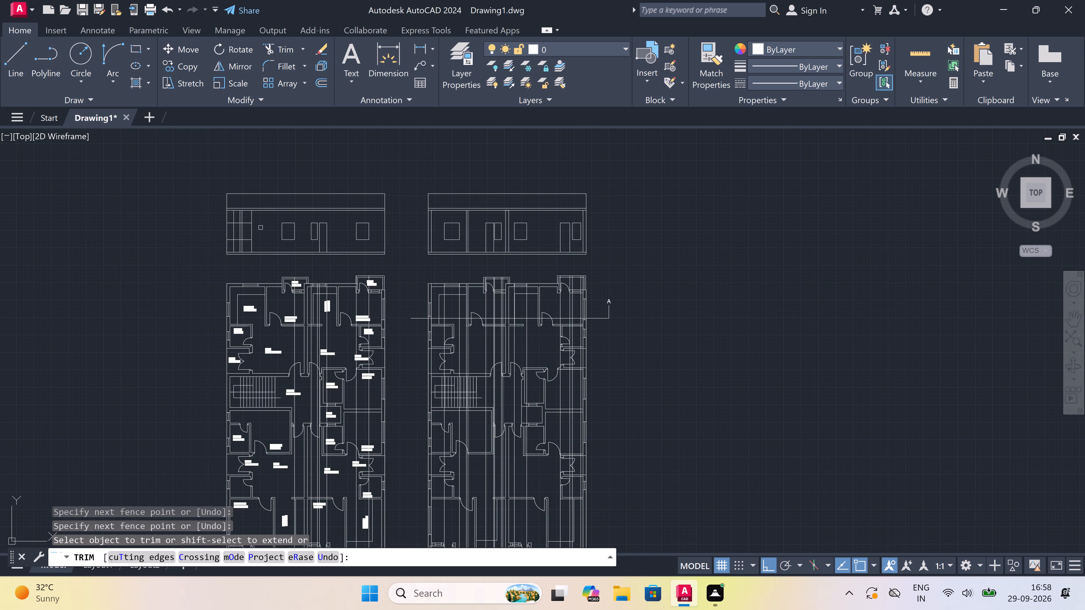
Trim the verticals above the head line and the sill line across the elevation's westernmost door, leaving a full-height door outline.
{"action": "scroll", "coordinate": [261, 228], "scroll_direction": "down", "scroll_amount": 1}
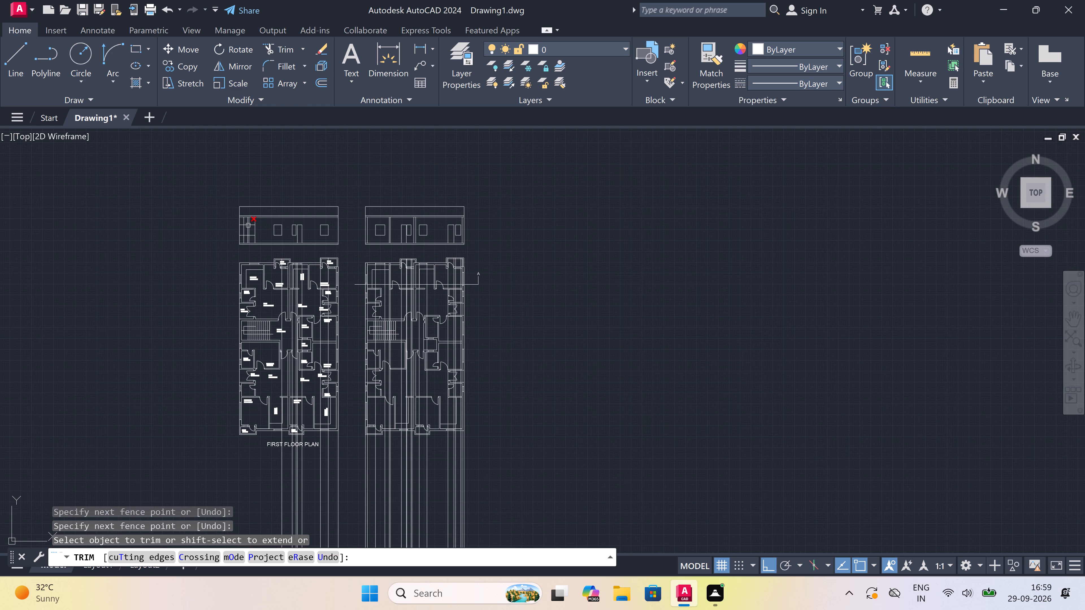
{"action": "scroll", "coordinate": [247, 225], "scroll_direction": "up", "scroll_amount": 5}
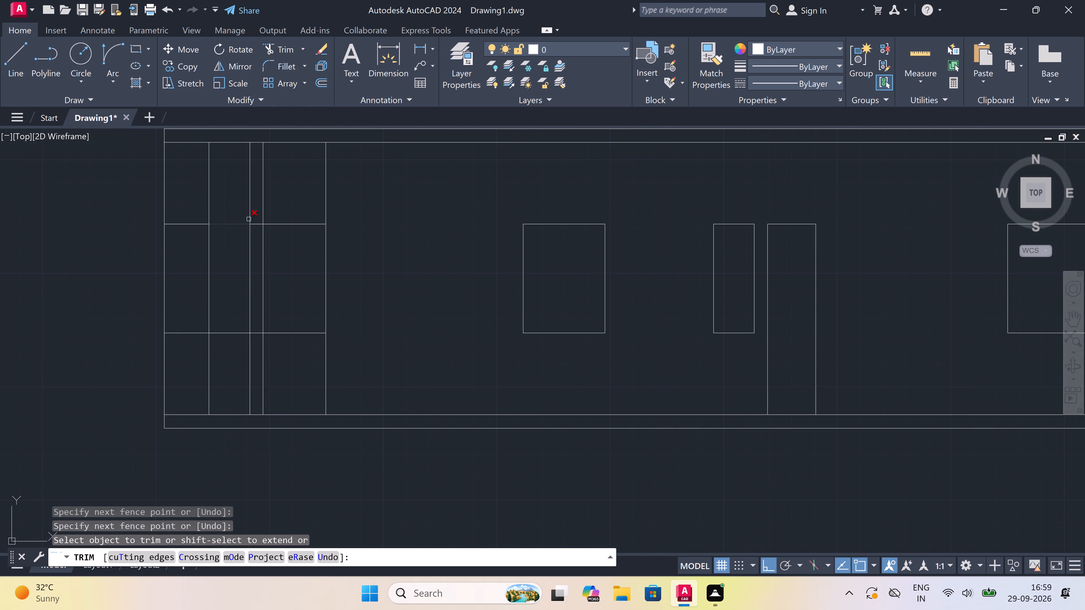
{"action": "left_click", "coordinate": [256, 206]}
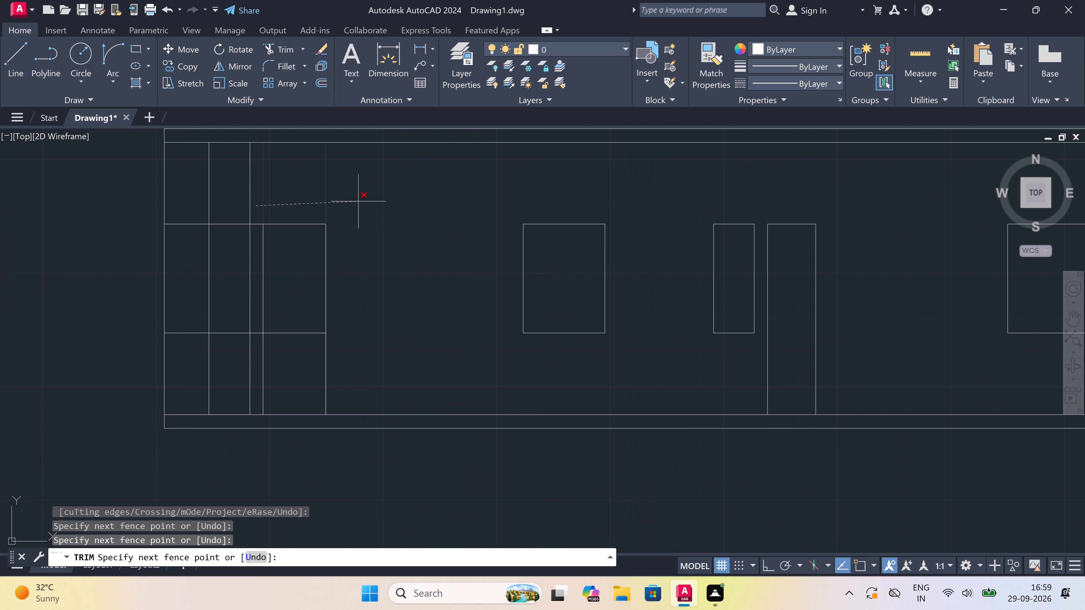
{"action": "left_click", "coordinate": [358, 201]}
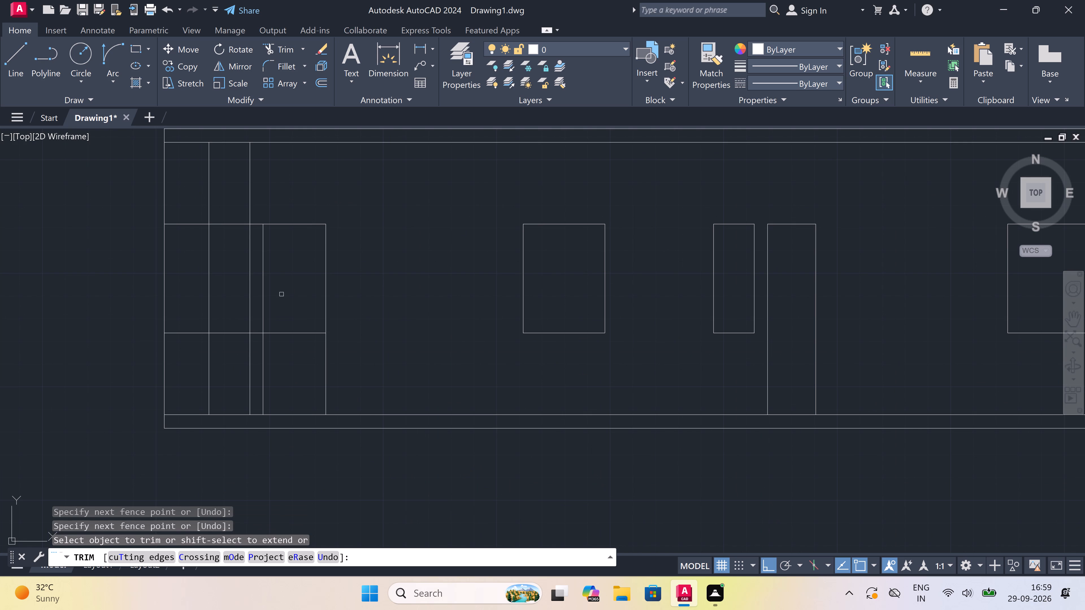
{"action": "left_click", "coordinate": [278, 299]}
{"action": "left_click", "coordinate": [280, 351]}
Trim the grid lines around the narrow window just west of that door, including the pieces reaching the west wall and the door.
{"action": "left_click", "coordinate": [264, 186]}
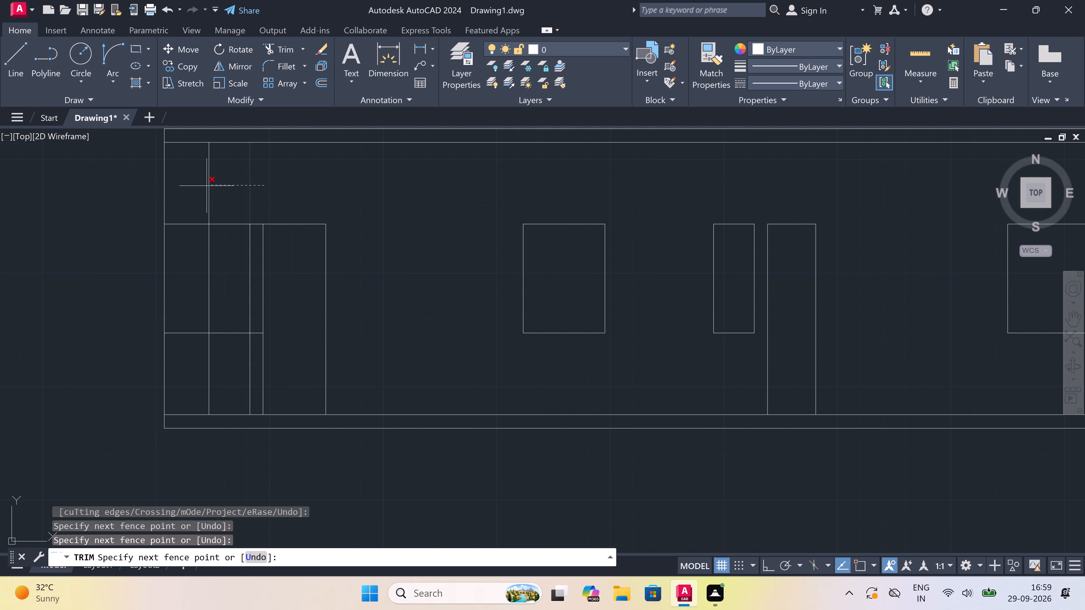
{"action": "left_click", "coordinate": [199, 187]}
{"action": "left_click", "coordinate": [197, 196]}
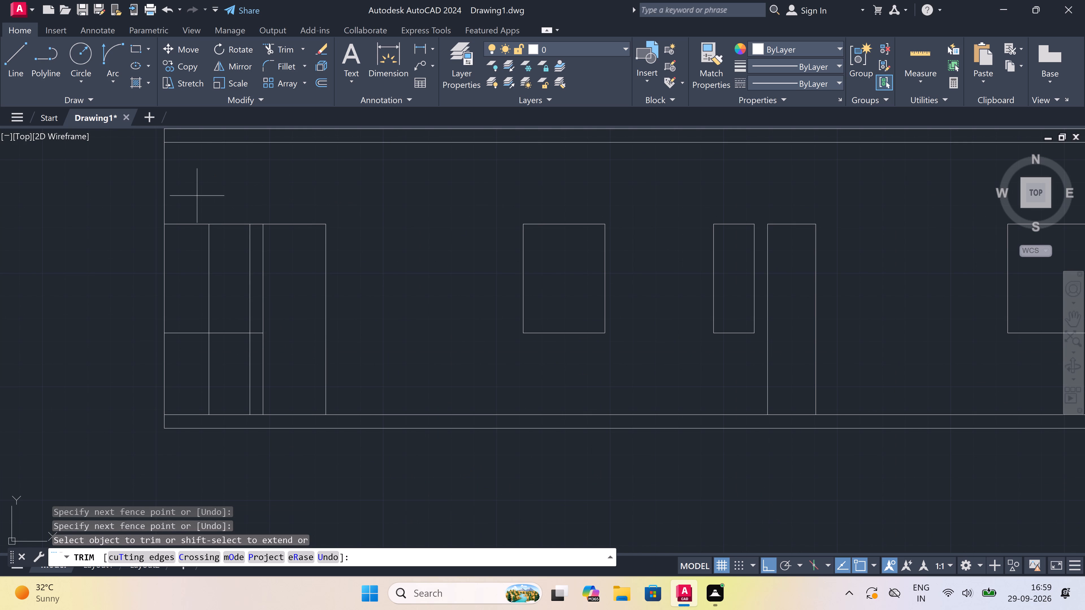
{"action": "left_click", "coordinate": [188, 358]}
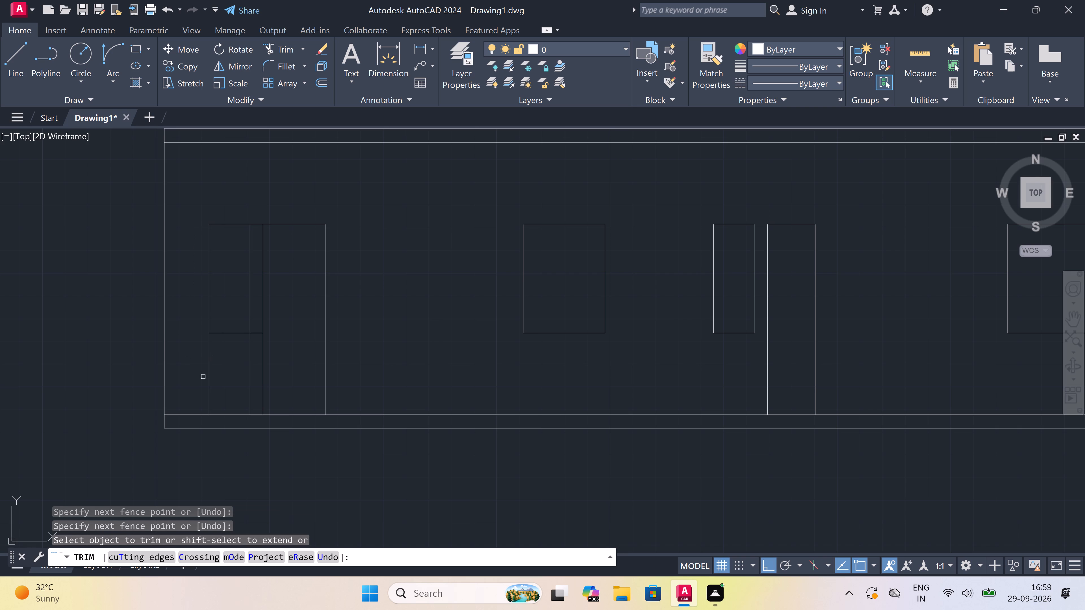
{"action": "left_click", "coordinate": [204, 377]}
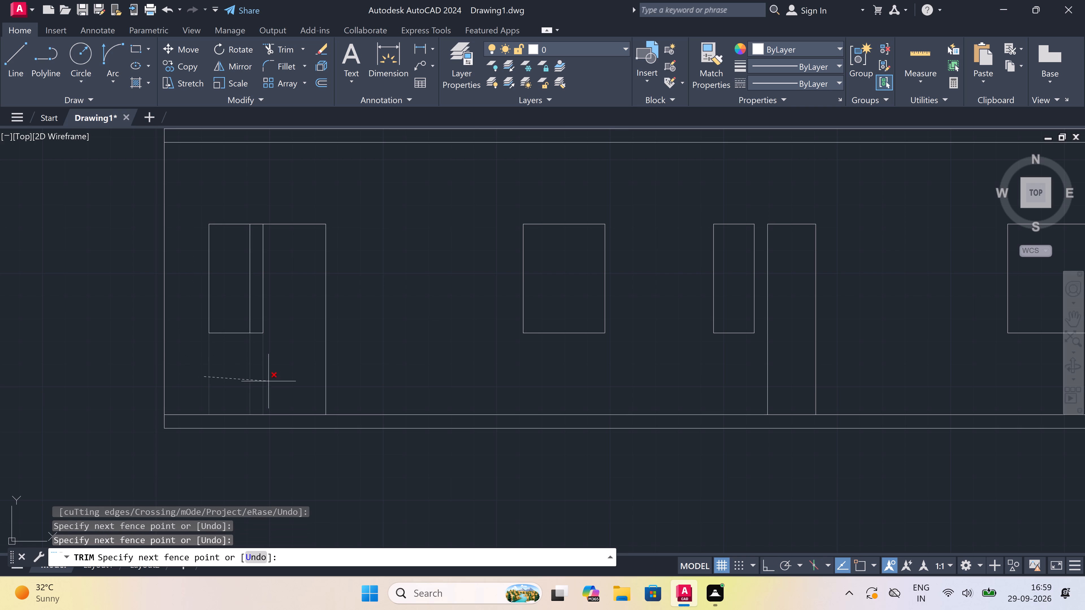
{"action": "left_click", "coordinate": [257, 381]}
{"action": "scroll", "coordinate": [259, 363], "scroll_direction": "up", "scroll_amount": 2}
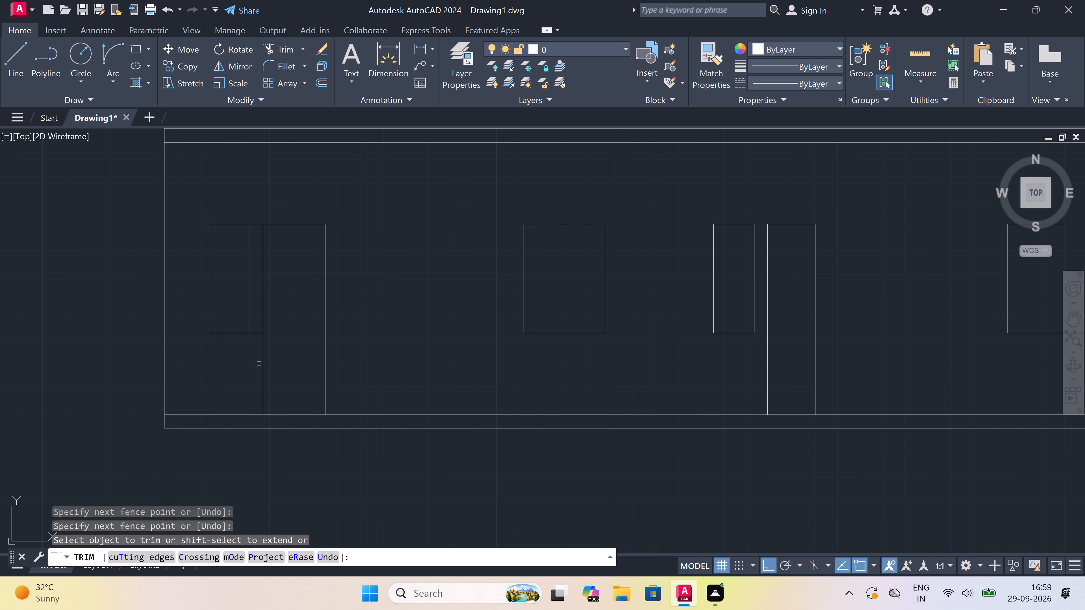
{"action": "left_click", "coordinate": [257, 350]}
{"action": "scroll", "coordinate": [259, 263], "scroll_direction": "down", "scroll_amount": 3}
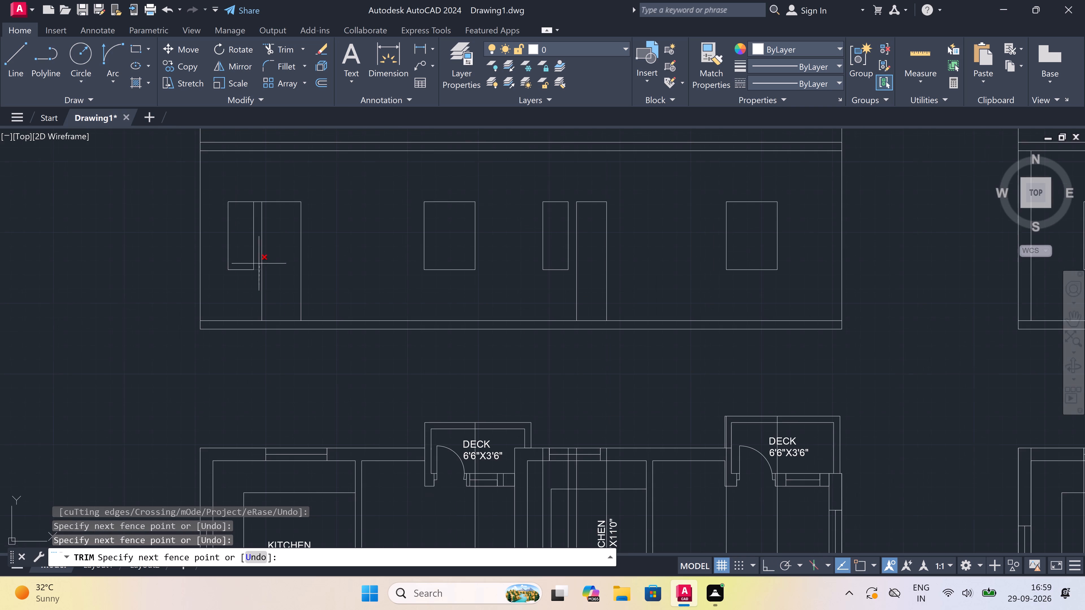
{"action": "scroll", "coordinate": [259, 182], "scroll_direction": "up", "scroll_amount": 2}
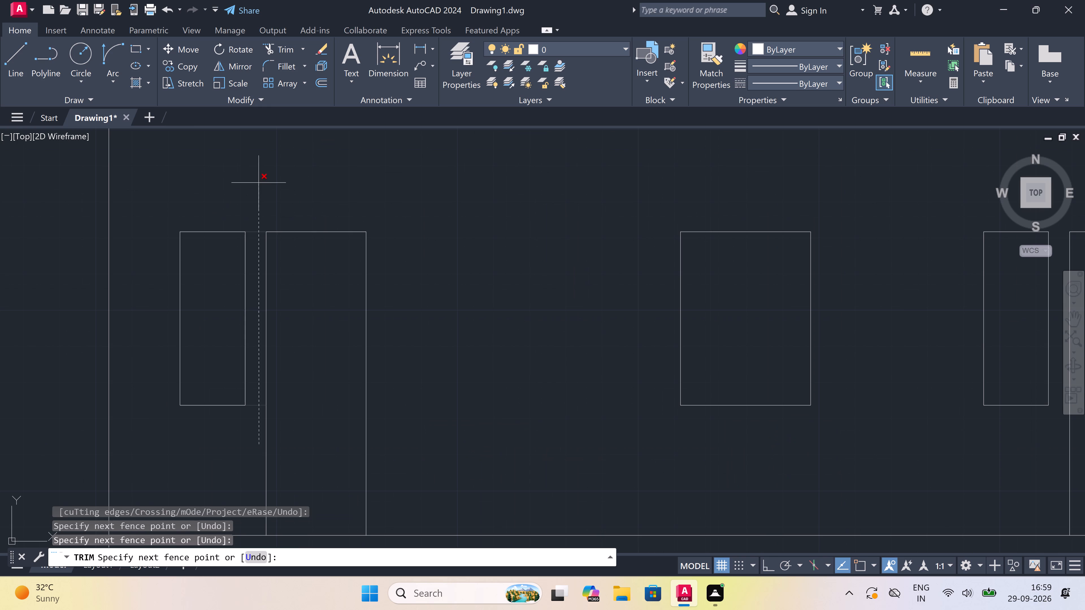
{"action": "left_click", "coordinate": [259, 183]}
{"action": "scroll", "coordinate": [282, 195], "scroll_direction": "down", "scroll_amount": 3}
{"action": "scroll", "coordinate": [319, 208], "scroll_direction": "down", "scroll_amount": 1}
{"action": "key", "text": "Escape"}
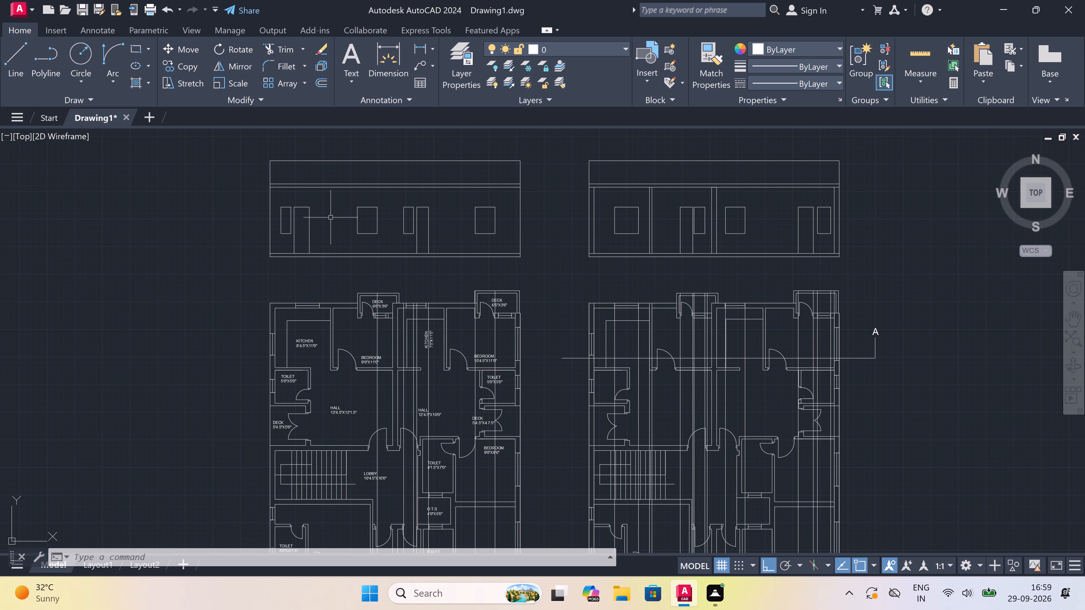
Draw a line from the elevation's bottom west corner 5' up, continuing horizontally across the facade to its east edge.
{"action": "type", "text": "L"}
{"action": "key", "text": "space"}
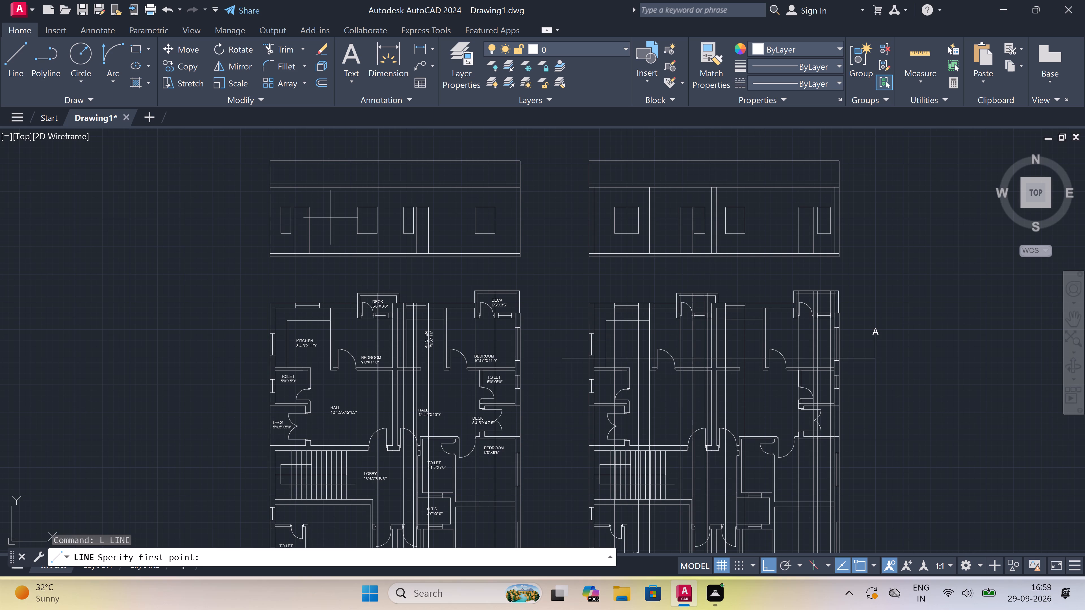
{"action": "scroll", "coordinate": [318, 205], "scroll_direction": "down", "scroll_amount": 2}
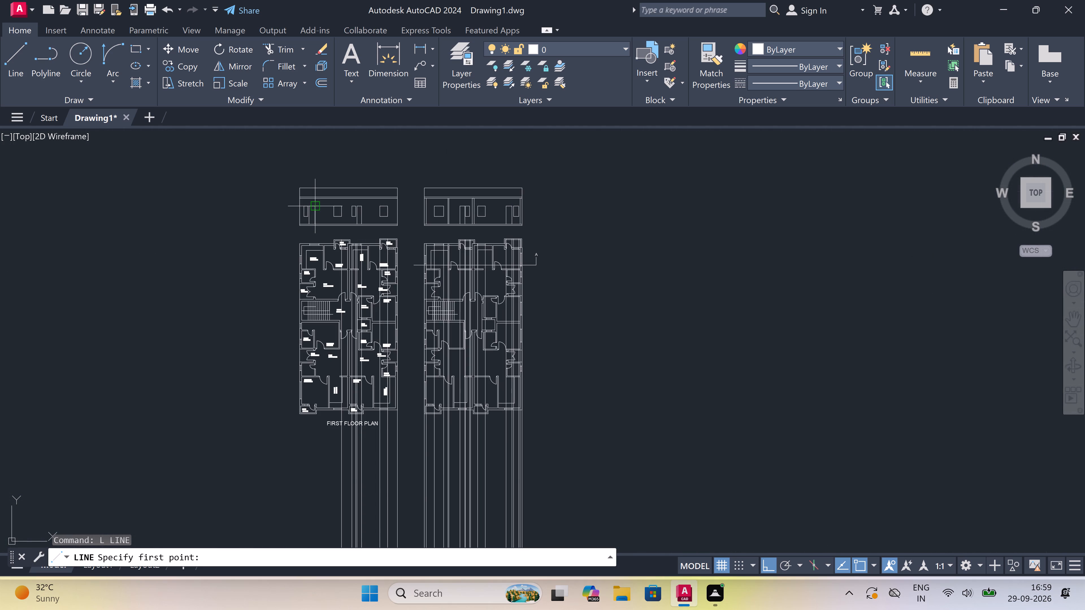
{"action": "scroll", "coordinate": [318, 206], "scroll_direction": "up", "scroll_amount": 3}
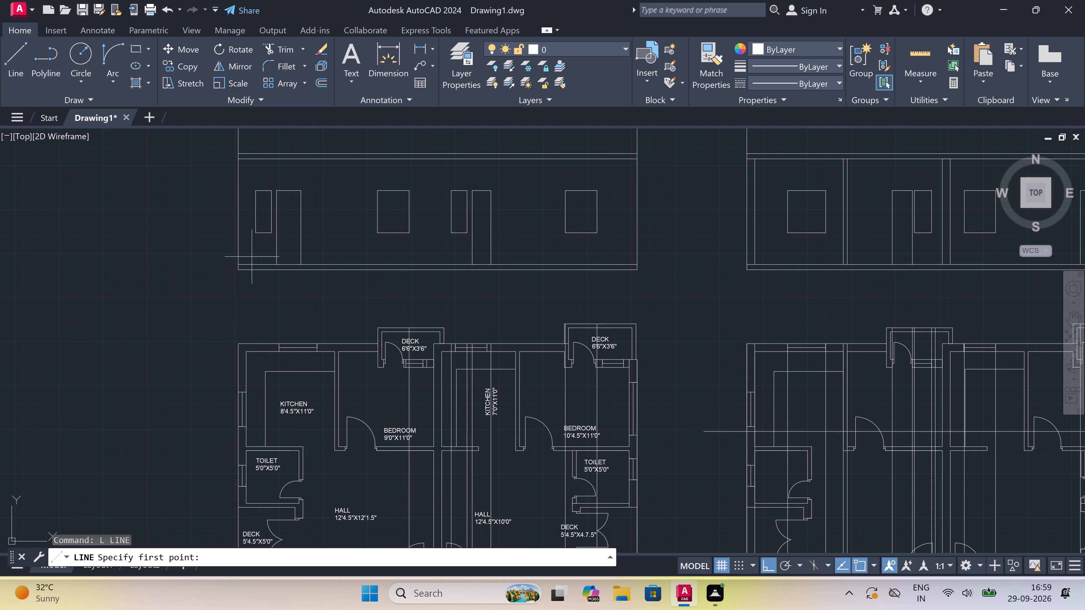
{"action": "left_click", "coordinate": [239, 272]}
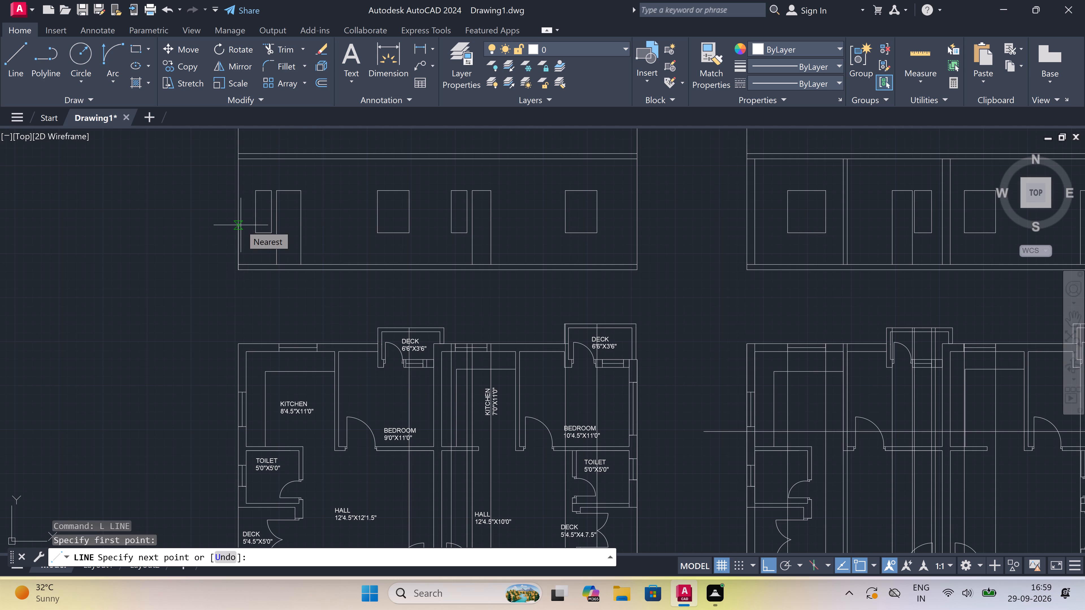
{"action": "key", "text": "F5"}
{"action": "key", "text": "F5"}
{"action": "key", "text": "5"}
{"action": "type", "text": "'"}
{"action": "key", "text": "space"}
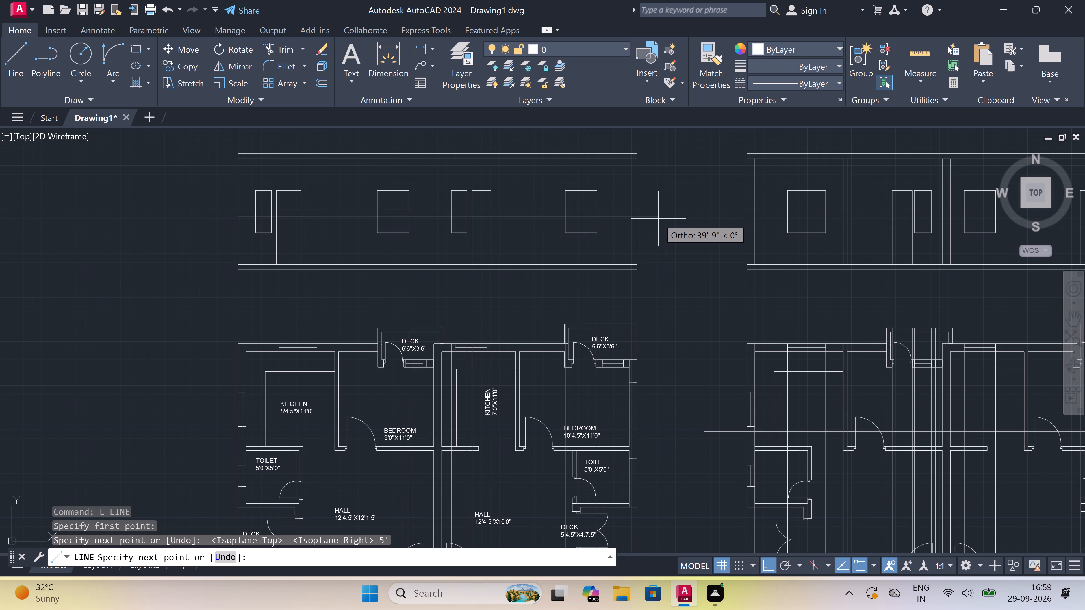
{"action": "left_click", "coordinate": [639, 217]}
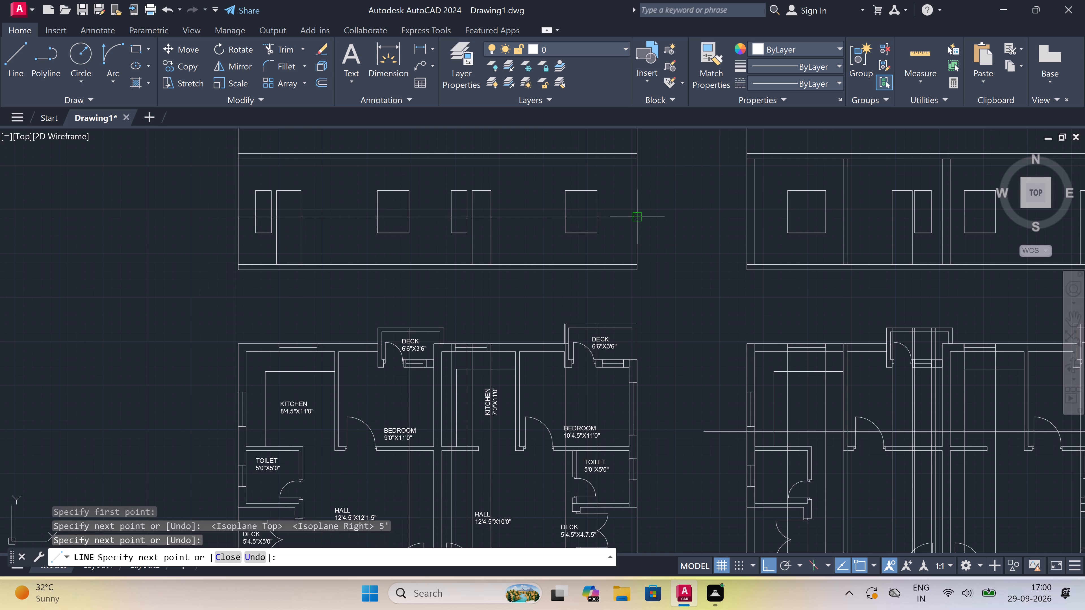
{"action": "key", "text": "Escape"}
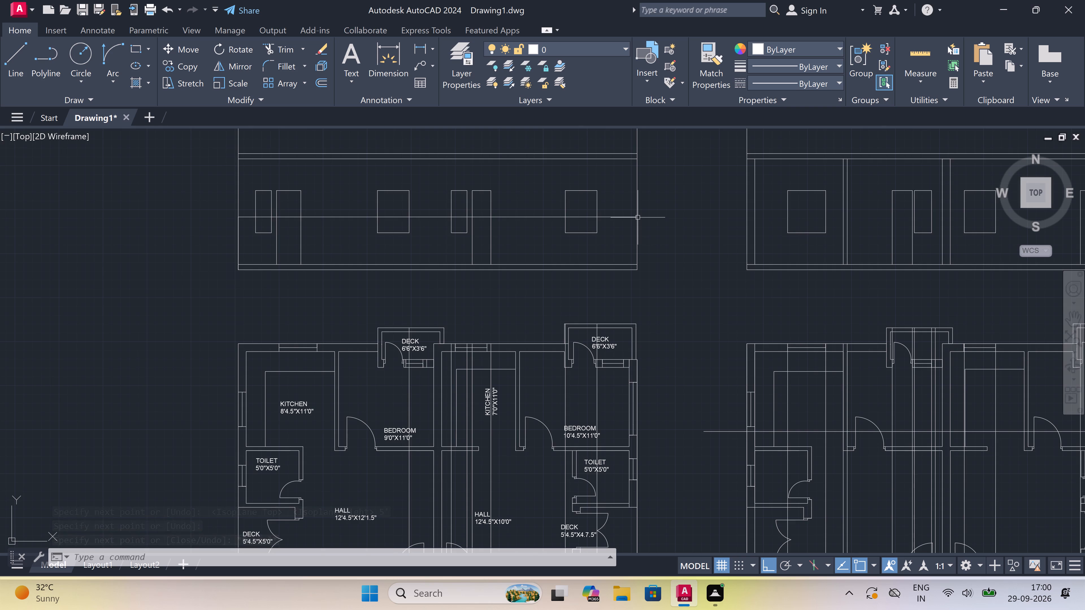
Draw a vertical line at the elevation's centre, from the top floor-slab line up to the underside of the roof slab.
{"action": "scroll", "coordinate": [638, 217], "scroll_direction": "down", "scroll_amount": 2}
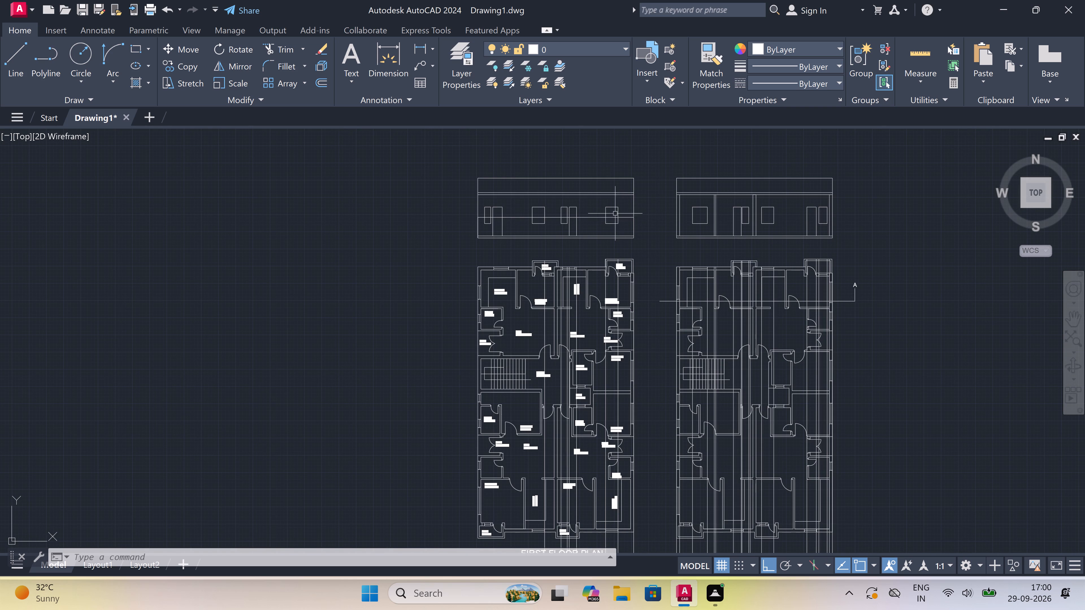
{"action": "scroll", "coordinate": [615, 213], "scroll_direction": "up", "scroll_amount": 2}
{"action": "type", "text": "L"}
{"action": "key", "text": "space"}
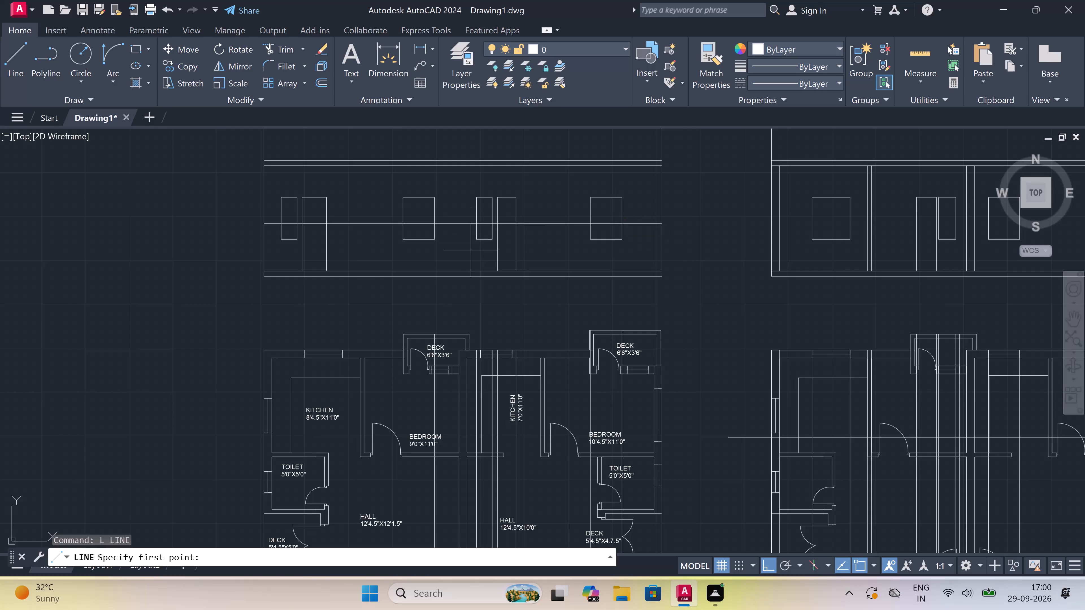
{"action": "left_click", "coordinate": [465, 272]}
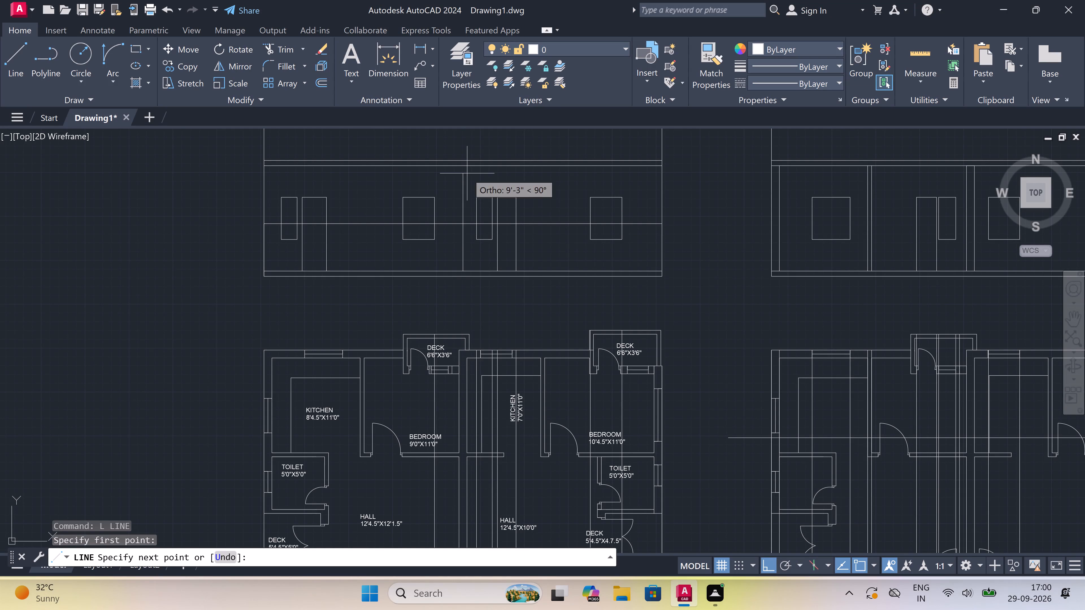
{"action": "left_click", "coordinate": [459, 166]}
{"action": "key", "text": "Escape"}
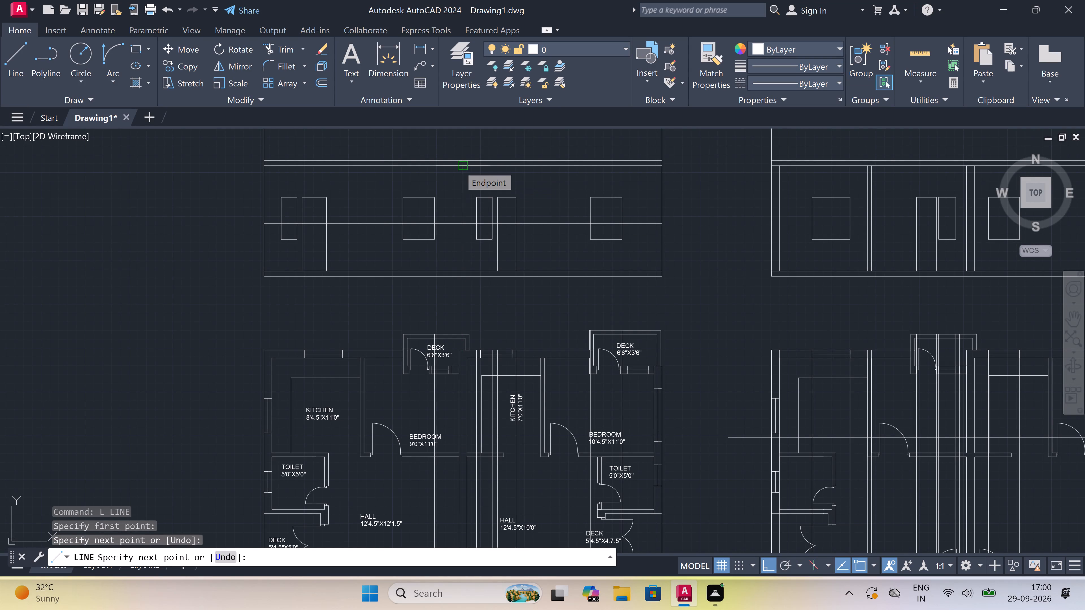
Draw a vertical line from floor to roof slab between the elevation's middle door and its easternmost window.
{"action": "key", "text": "space"}
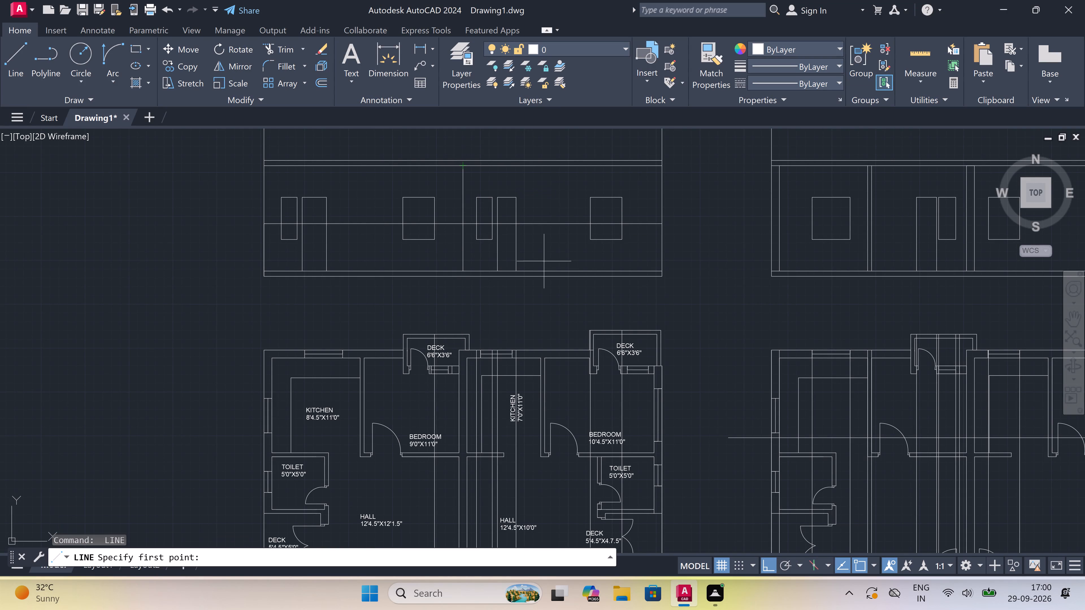
{"action": "scroll", "coordinate": [549, 263], "scroll_direction": "down", "scroll_amount": 3}
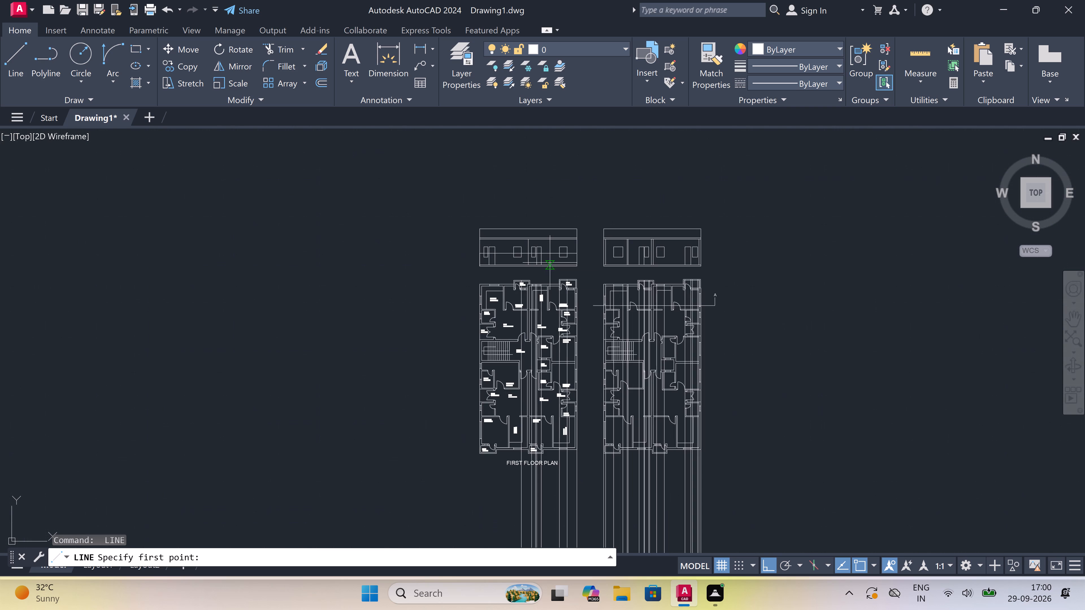
{"action": "scroll", "coordinate": [550, 263], "scroll_direction": "up", "scroll_amount": 2}
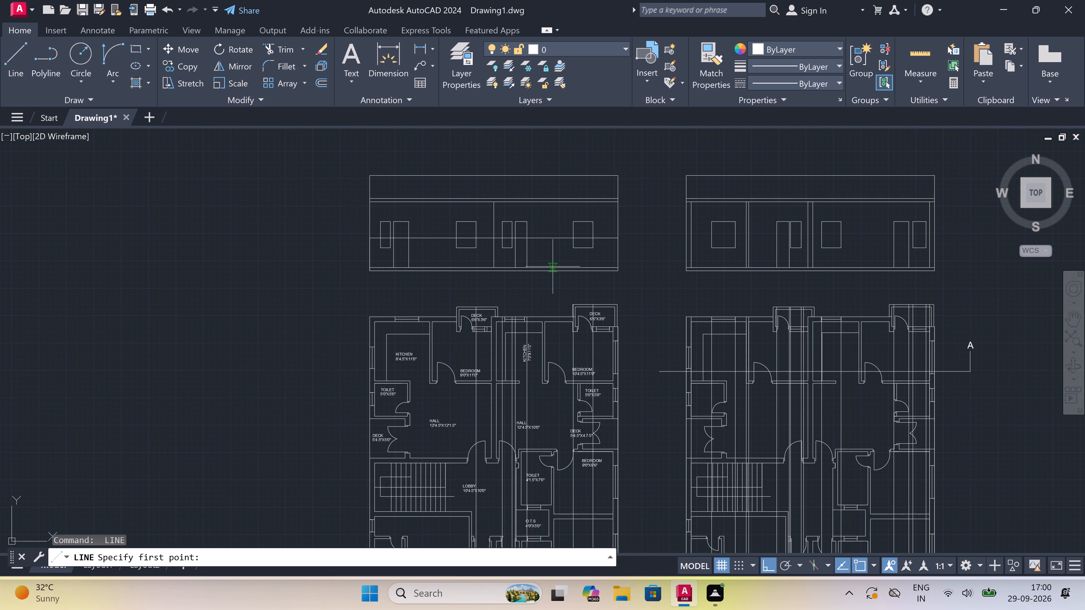
{"action": "left_click", "coordinate": [554, 267]}
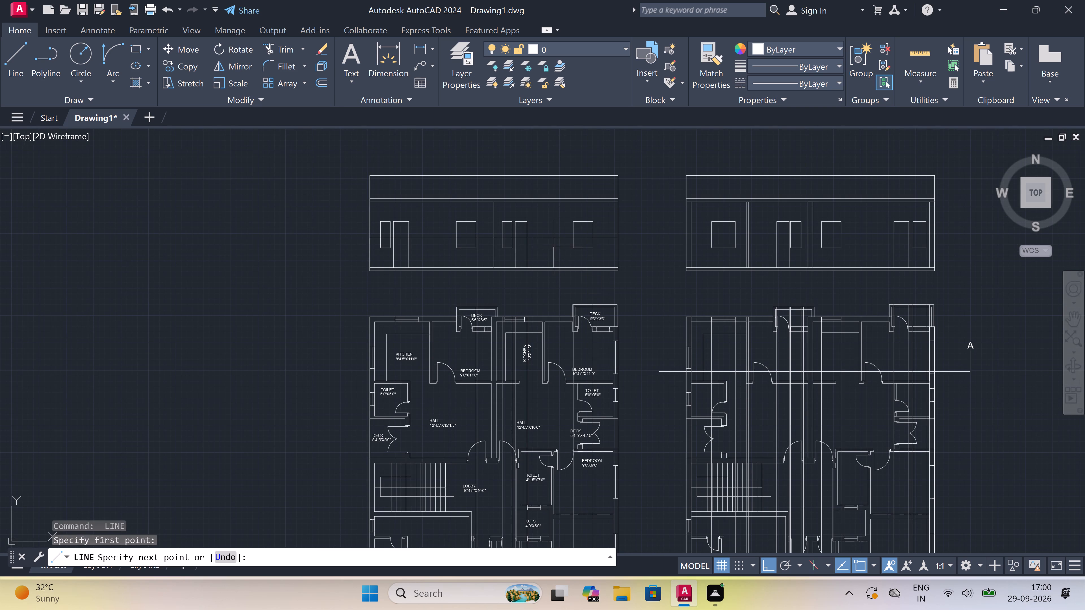
{"action": "left_click", "coordinate": [550, 204]}
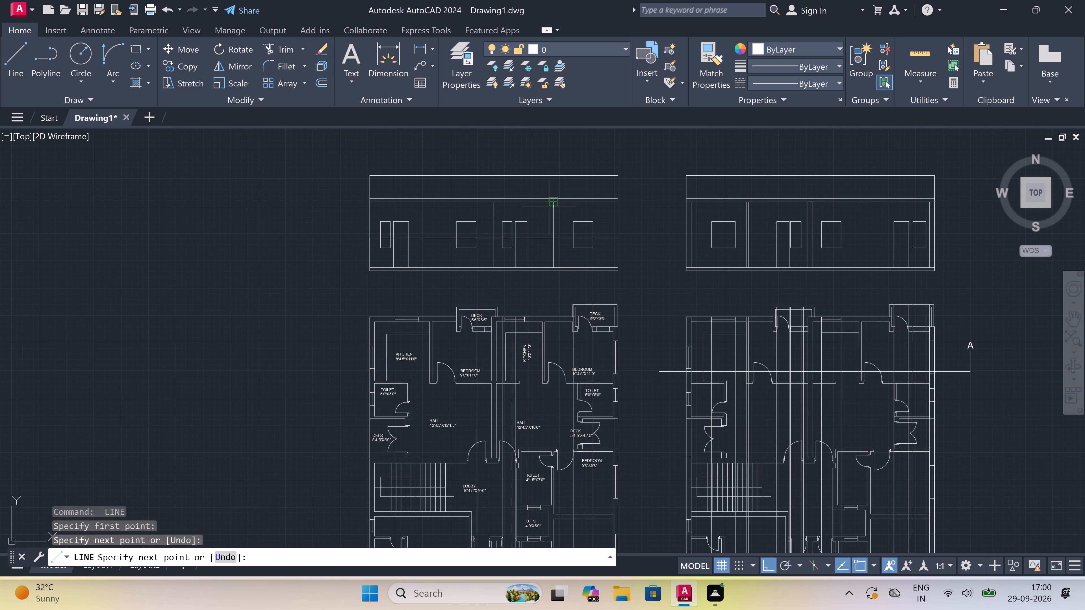
{"action": "key", "text": "Escape"}
Draw a vertical line from floor to roof slab just east of the elevation's westernmost door.
{"action": "key", "text": "space"}
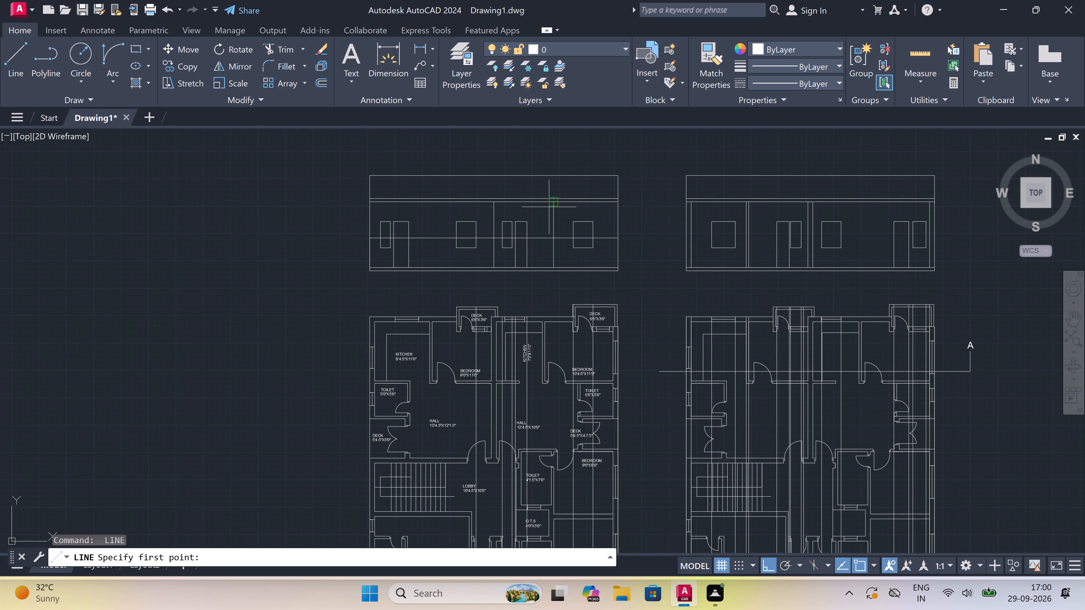
{"action": "scroll", "coordinate": [459, 169], "scroll_direction": "down", "scroll_amount": 2}
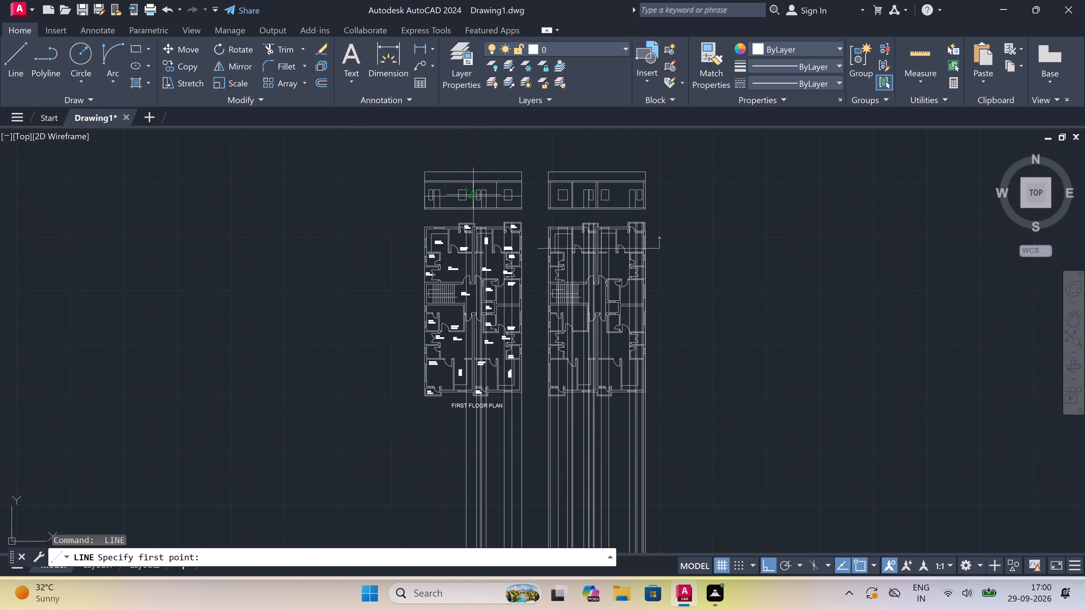
{"action": "scroll", "coordinate": [463, 190], "scroll_direction": "up", "scroll_amount": 3}
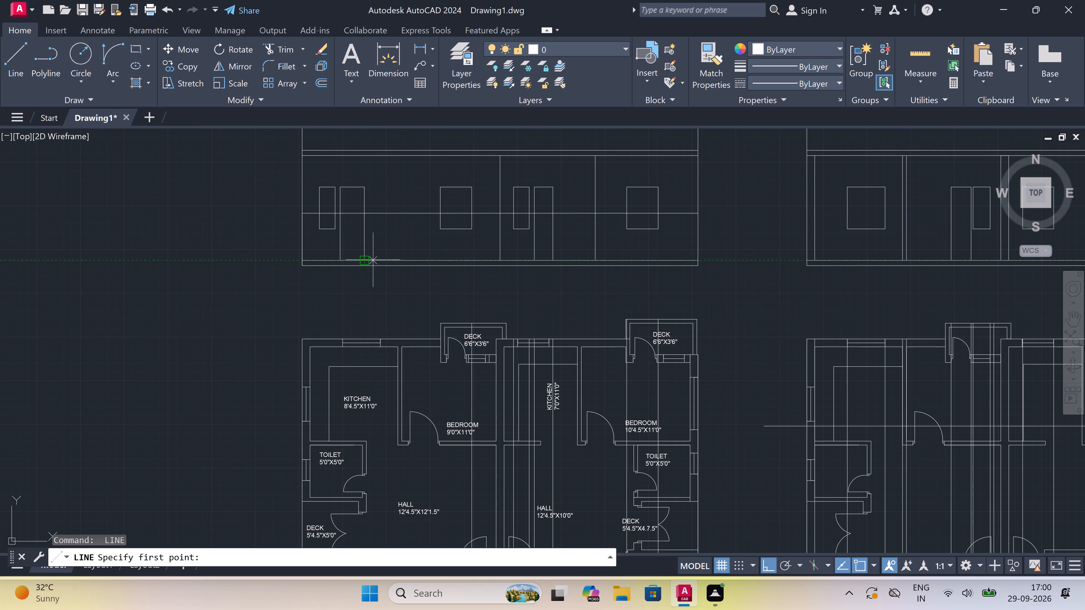
{"action": "left_click", "coordinate": [379, 262]}
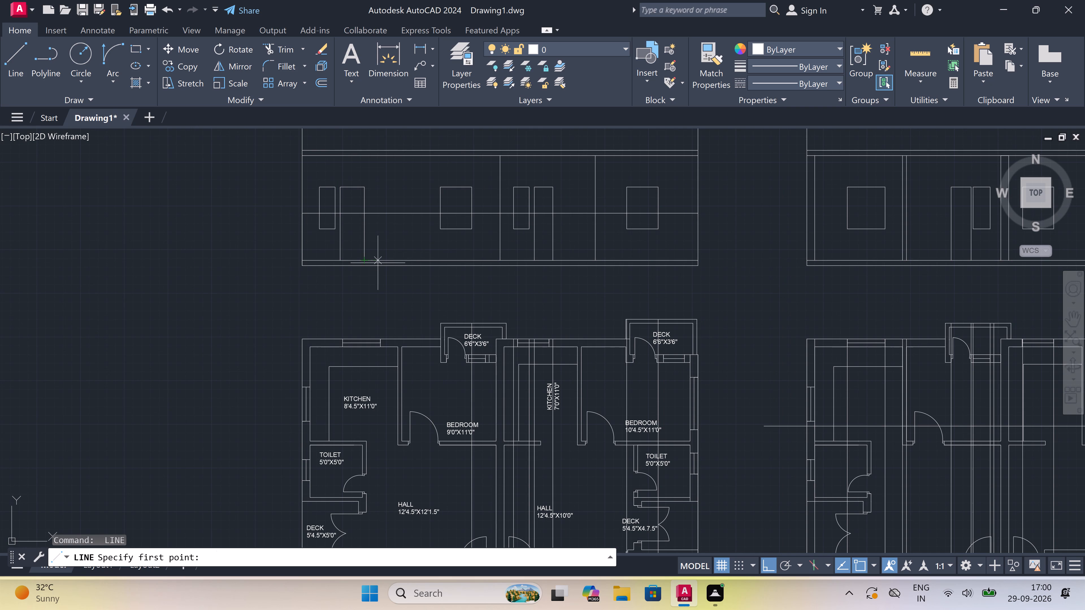
{"action": "left_click", "coordinate": [376, 155]}
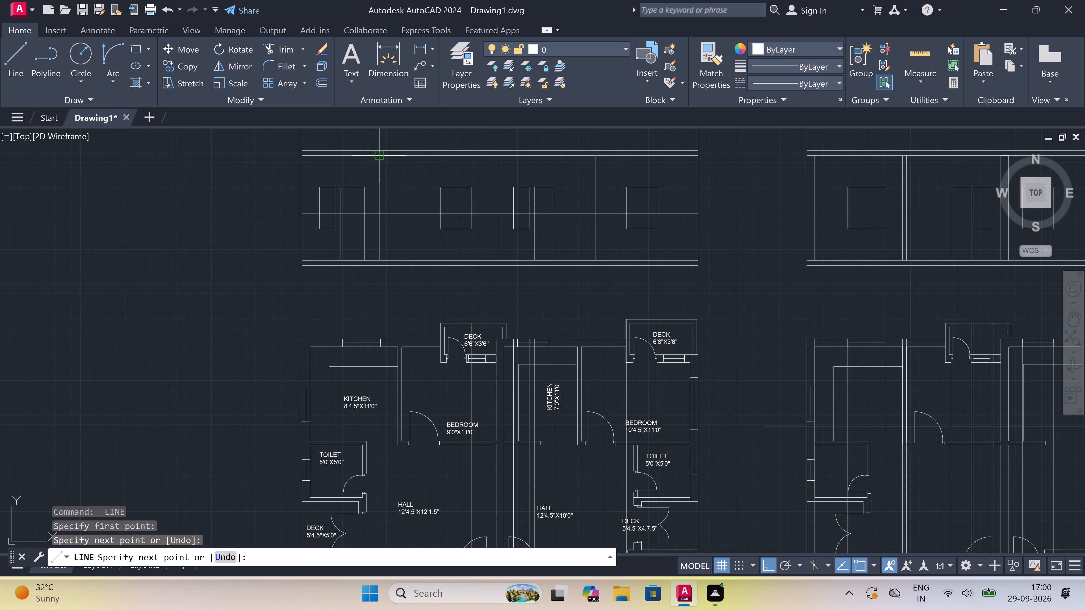
Erase all the vertical construction lines running through the first floor plan and its duplicate.
{"action": "key", "text": "Escape"}
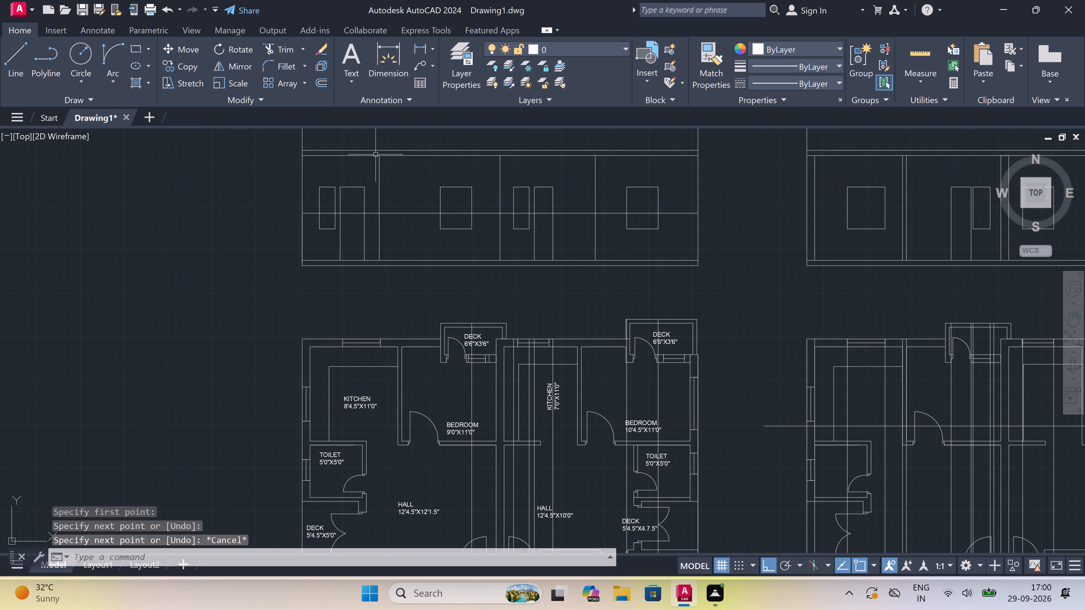
{"action": "scroll", "coordinate": [376, 154], "scroll_direction": "down", "scroll_amount": 3}
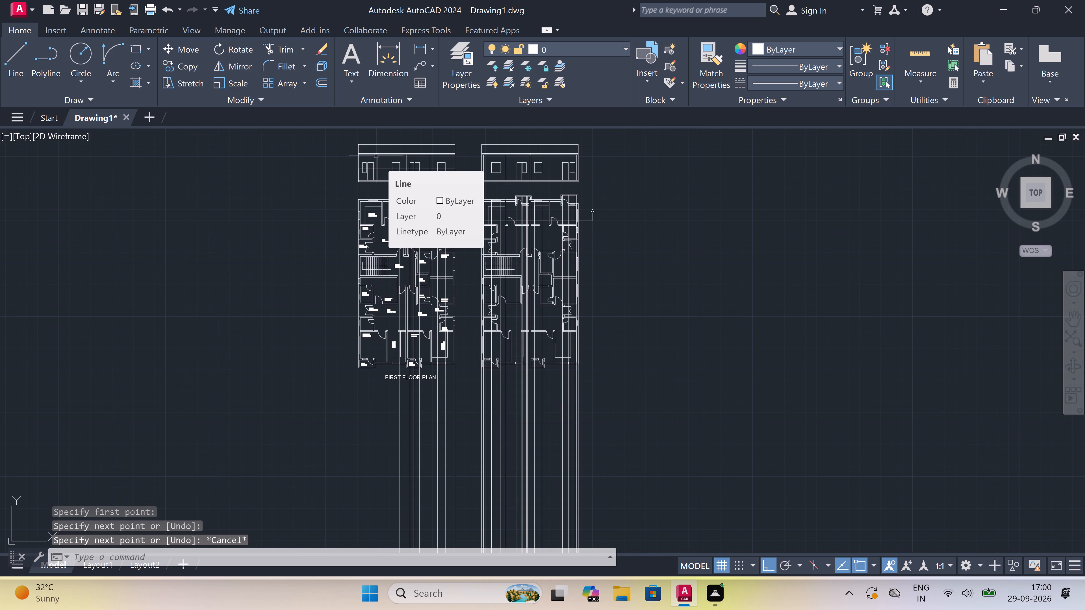
{"action": "scroll", "coordinate": [376, 156], "scroll_direction": "up", "scroll_amount": 1}
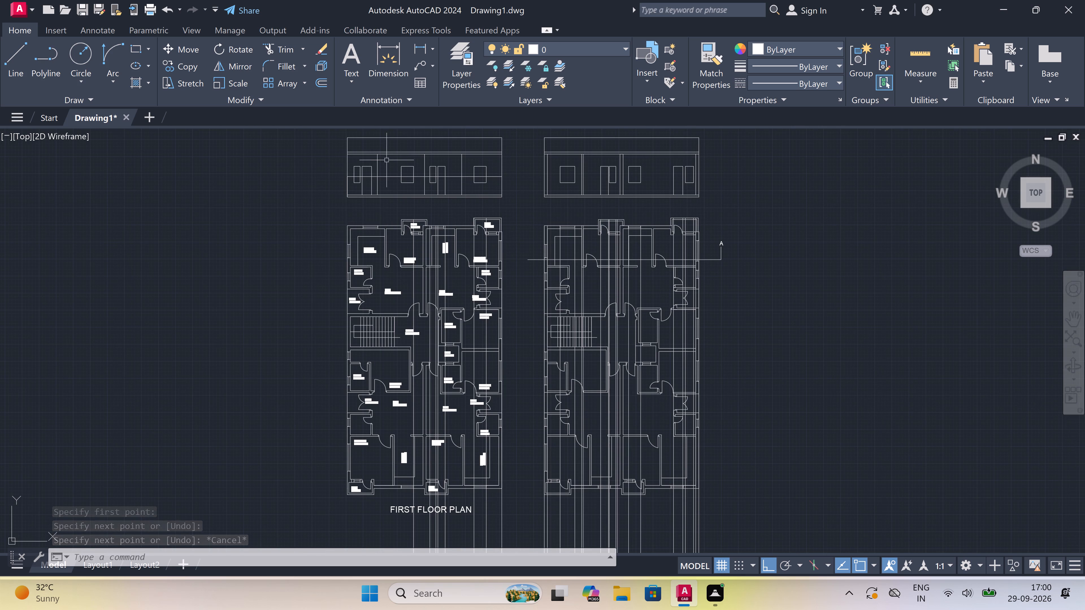
{"action": "scroll", "coordinate": [434, 147], "scroll_direction": "down", "scroll_amount": 3}
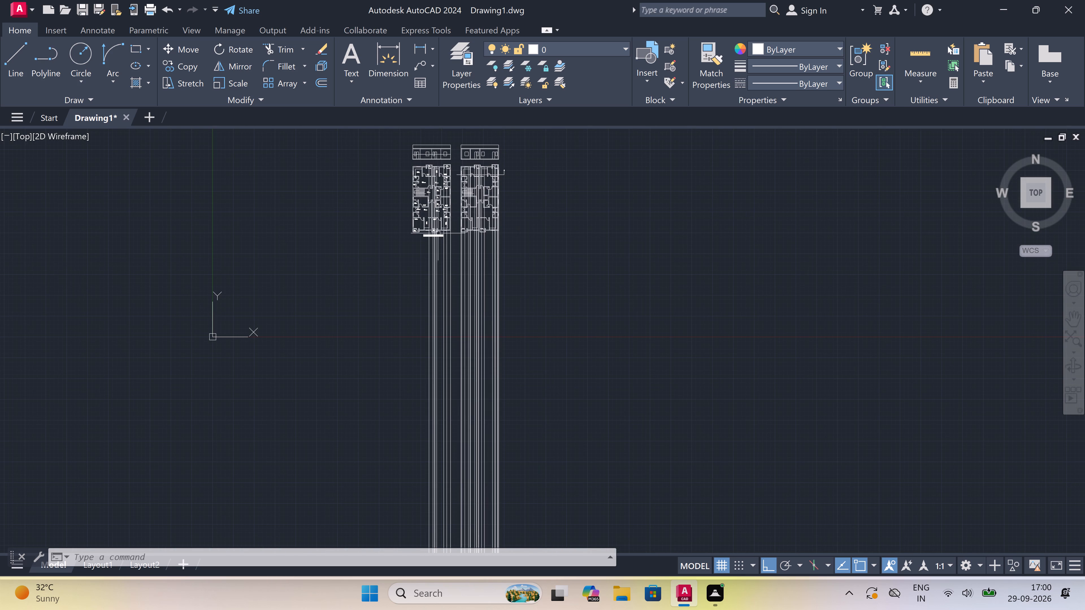
{"action": "scroll", "coordinate": [424, 267], "scroll_direction": "up", "scroll_amount": 2}
{"action": "left_click_drag", "start_coordinate": [670, 247], "coordinate": [662, 254]}
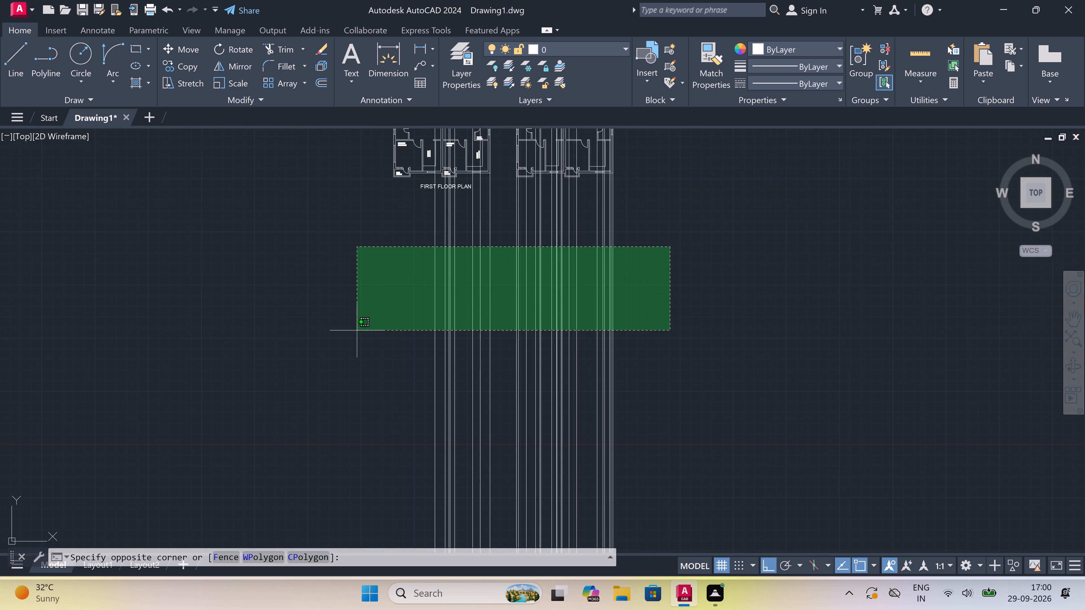
{"action": "double_click", "coordinate": [260, 348]}
{"action": "key", "text": "Delete"}
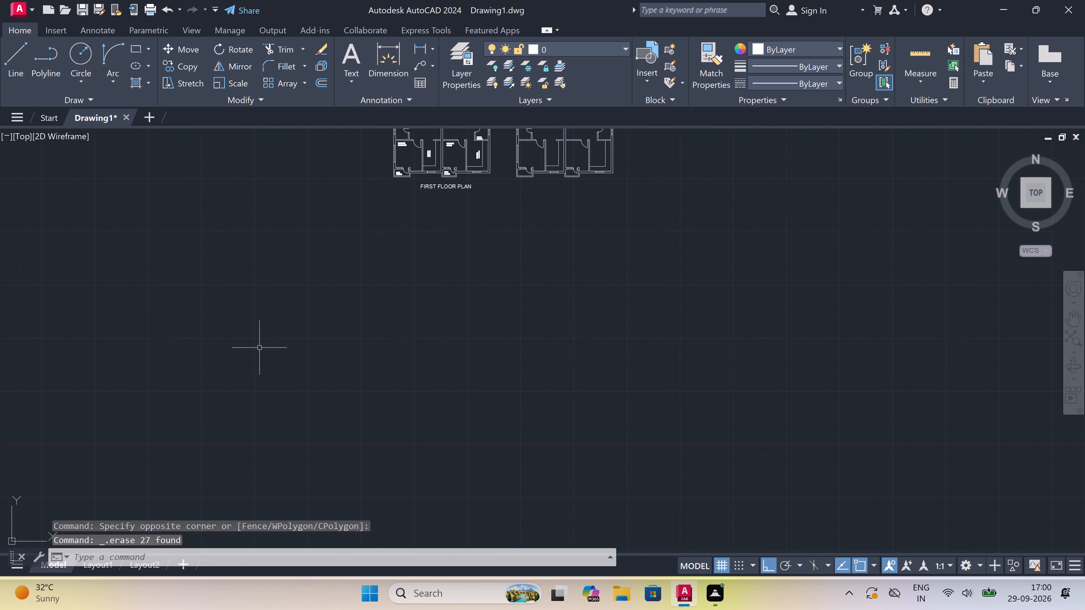
Examine the elevation and section together with the floor plans below them.
{"action": "scroll", "coordinate": [292, 351], "scroll_direction": "down", "scroll_amount": 4}
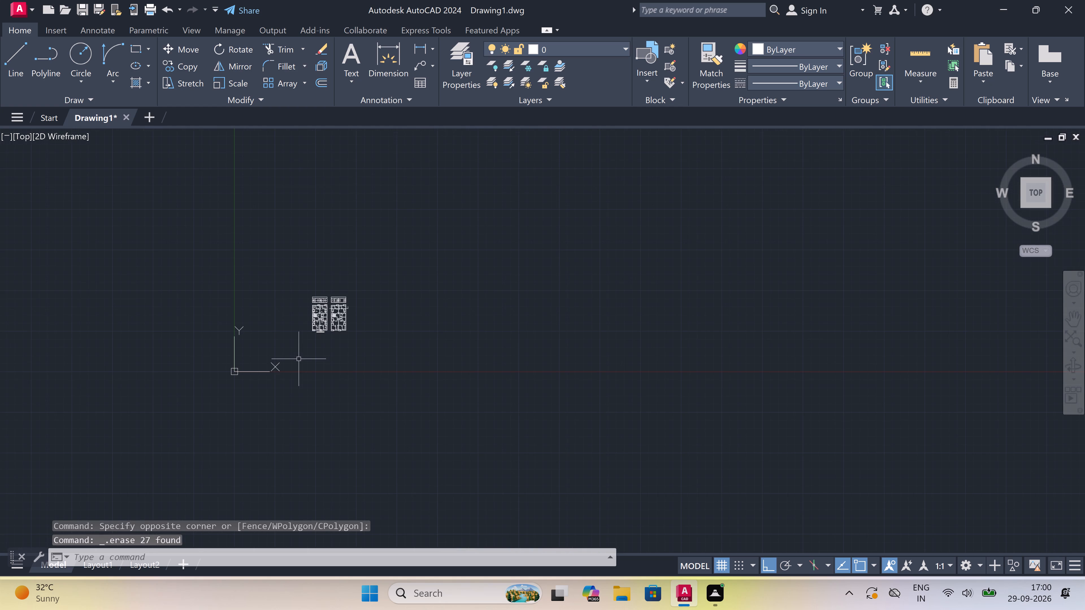
{"action": "scroll", "coordinate": [304, 313], "scroll_direction": "up", "scroll_amount": 3}
{"action": "scroll", "coordinate": [393, 238], "scroll_direction": "up", "scroll_amount": 2}
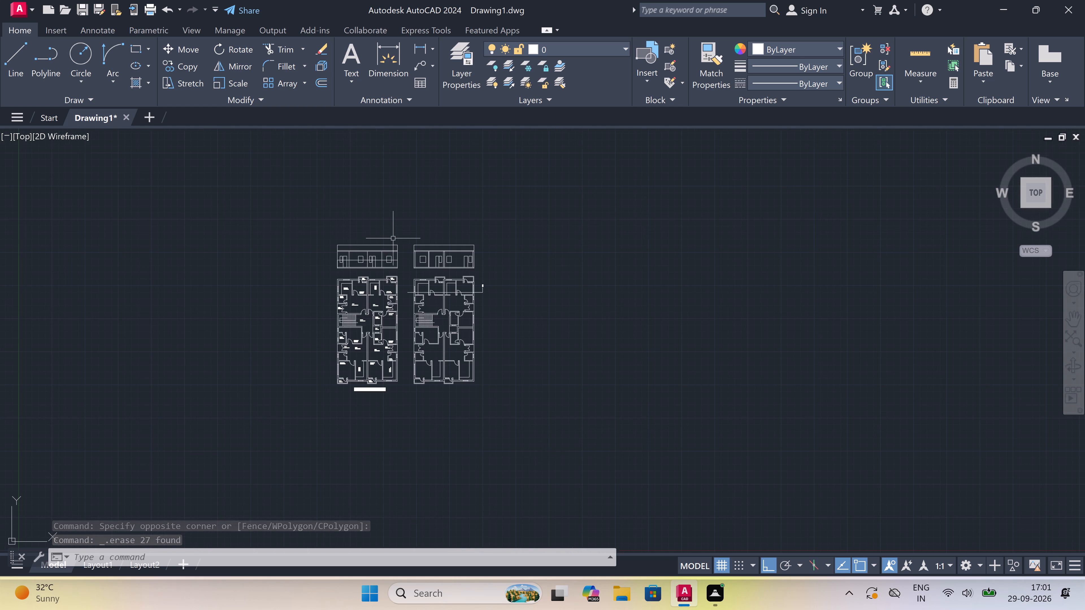
{"action": "scroll", "coordinate": [393, 238], "scroll_direction": "up", "scroll_amount": 1}
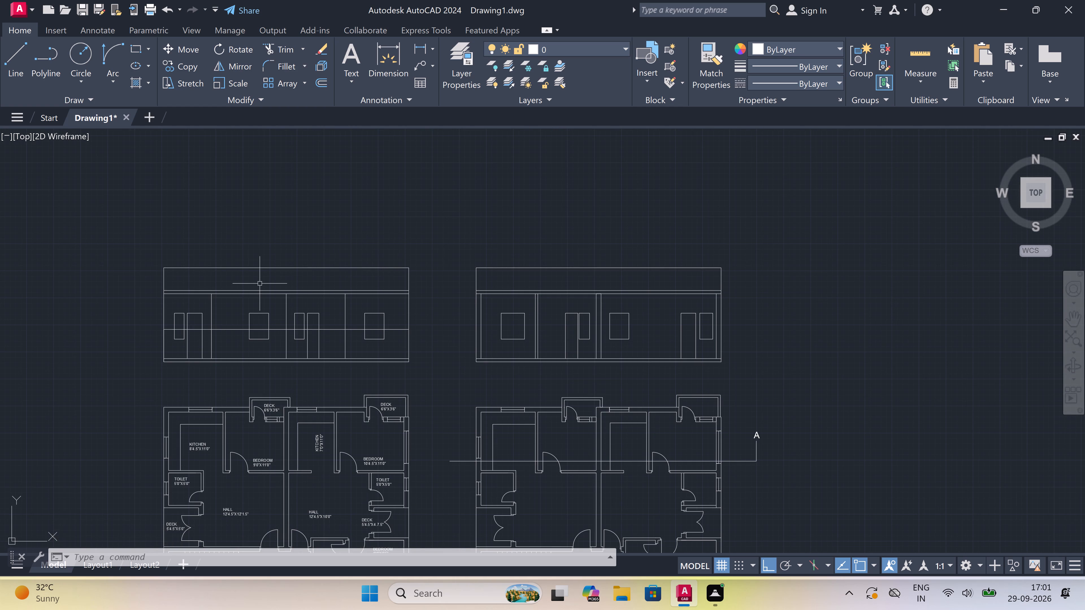
{"action": "scroll", "coordinate": [260, 285], "scroll_direction": "down", "scroll_amount": 1}
{"action": "scroll", "coordinate": [245, 309], "scroll_direction": "up", "scroll_amount": 2}
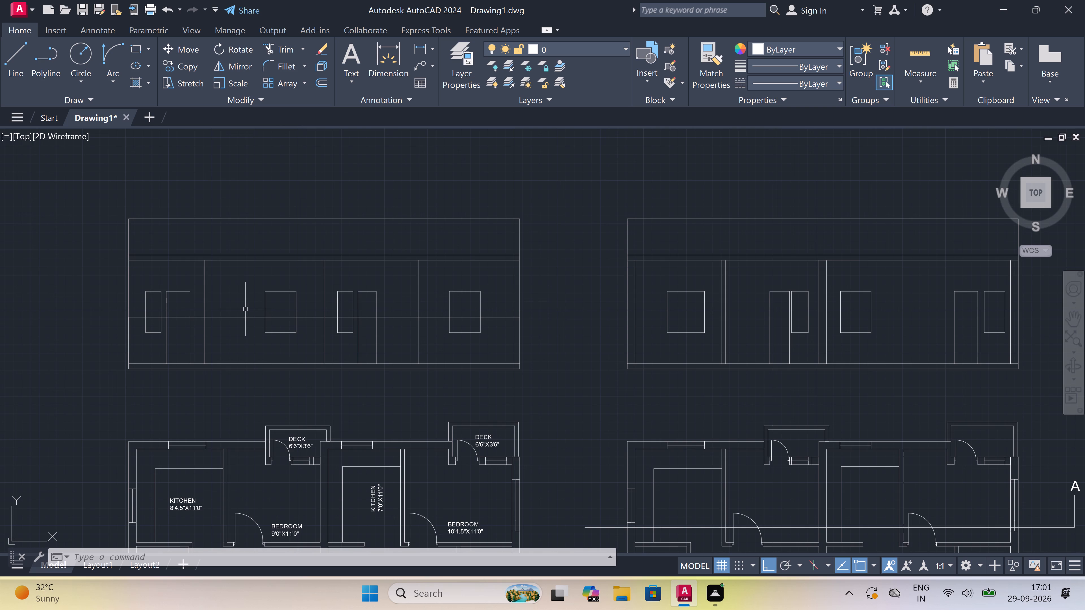
{"action": "scroll", "coordinate": [254, 300], "scroll_direction": "down", "scroll_amount": 1}
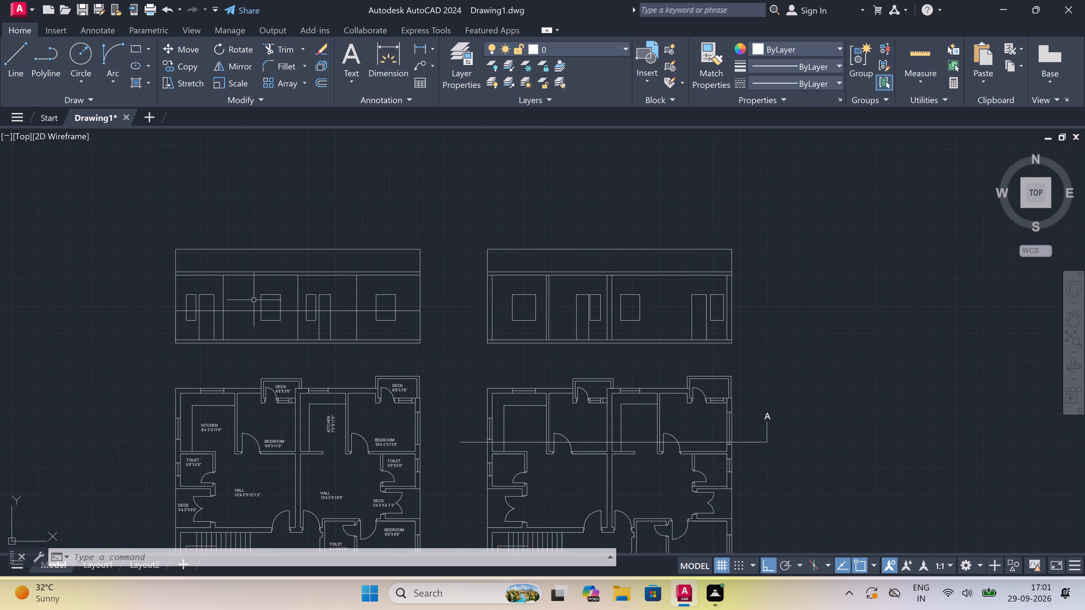
{"action": "scroll", "coordinate": [255, 300], "scroll_direction": "down", "scroll_amount": 1}
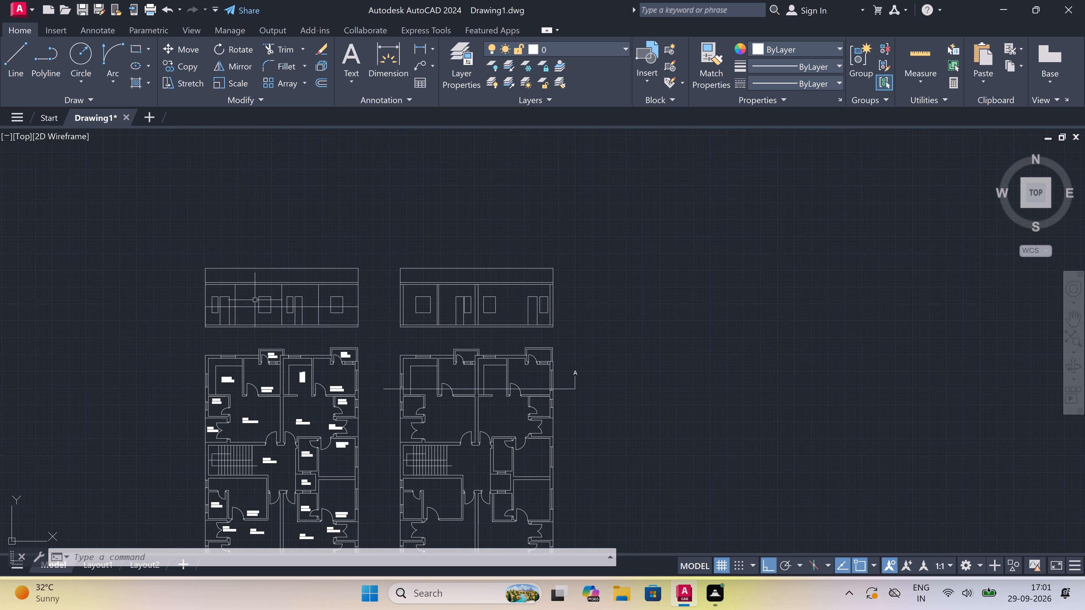
{"action": "scroll", "coordinate": [255, 300], "scroll_direction": "up", "scroll_amount": 1}
{"action": "scroll", "coordinate": [255, 300], "scroll_direction": "down", "scroll_amount": 1}
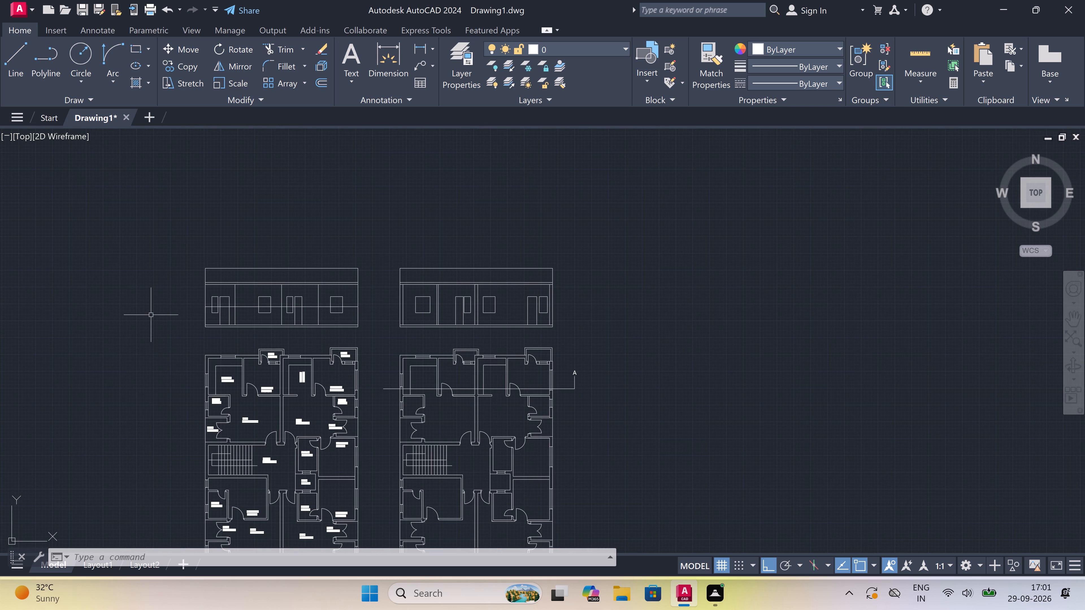
{"action": "scroll", "coordinate": [149, 317], "scroll_direction": "up", "scroll_amount": 1}
{"action": "scroll", "coordinate": [209, 304], "scroll_direction": "down", "scroll_amount": 1}
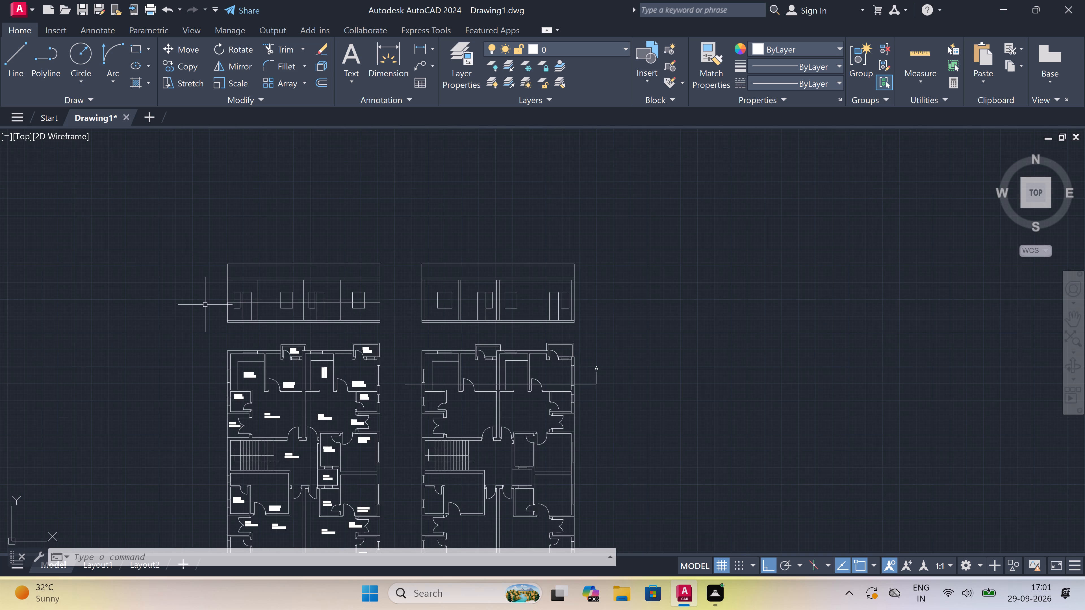
{"action": "scroll", "coordinate": [100, 320], "scroll_direction": "up", "scroll_amount": 1}
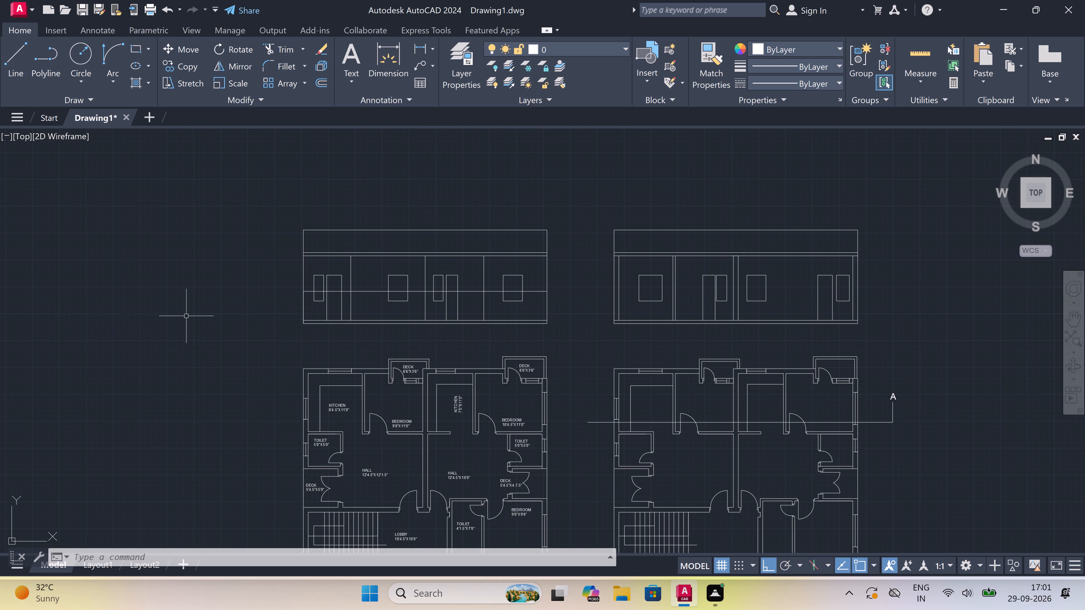
{"action": "scroll", "coordinate": [283, 277], "scroll_direction": "down", "scroll_amount": 2}
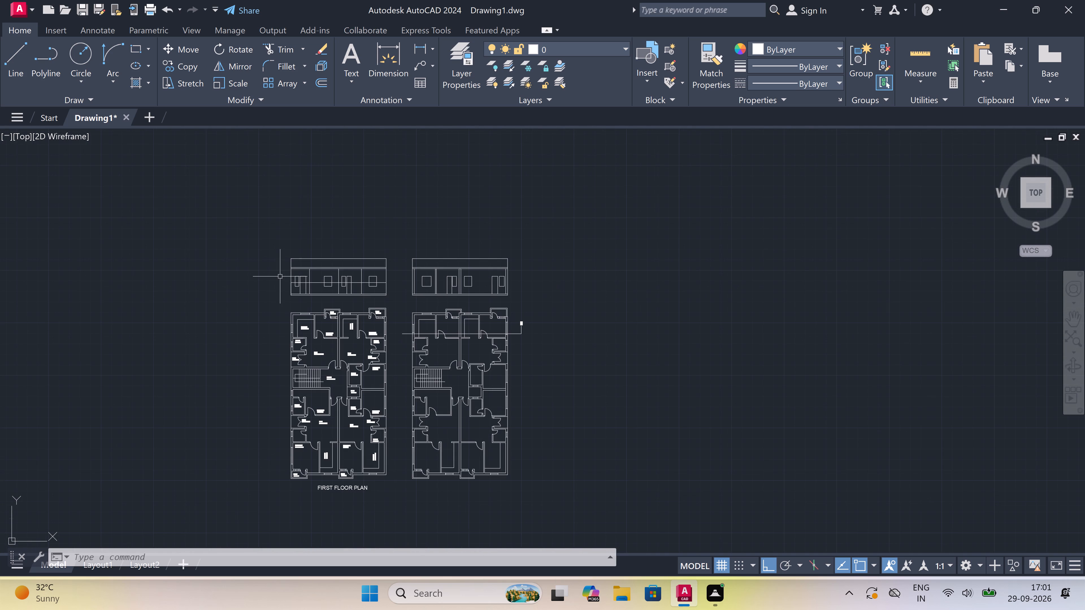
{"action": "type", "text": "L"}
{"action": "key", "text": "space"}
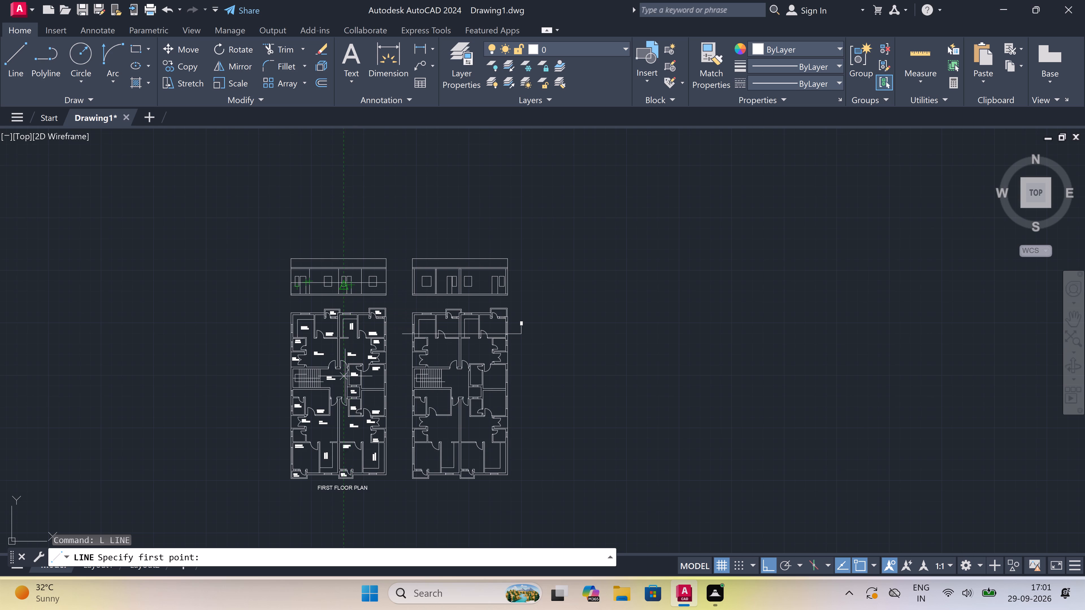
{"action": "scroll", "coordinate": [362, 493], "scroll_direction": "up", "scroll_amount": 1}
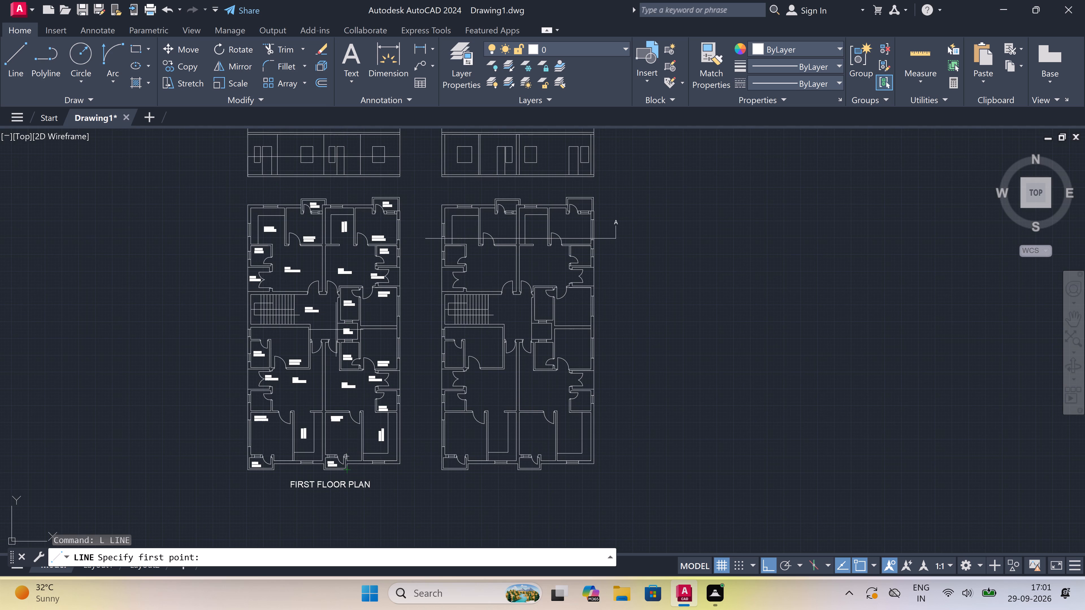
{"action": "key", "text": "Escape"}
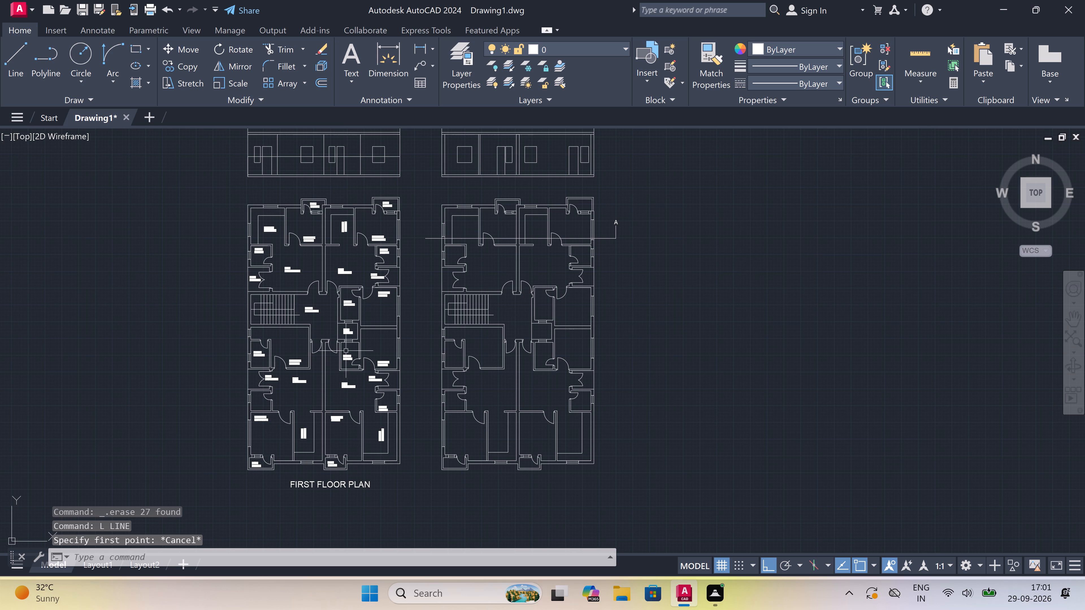
Place four vertical construction lines through the outer west and east corners of the two south decks on the labelled first floor plan.
{"action": "type", "text": "XL"}
{"action": "key", "text": "space"}
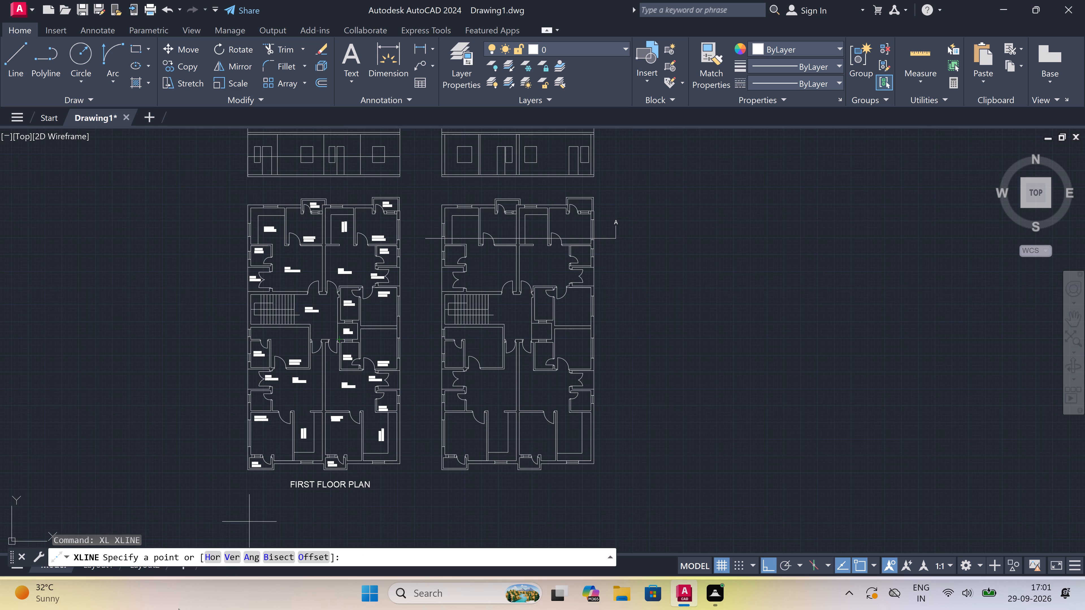
{"action": "left_click", "coordinate": [228, 555]}
{"action": "scroll", "coordinate": [228, 502], "scroll_direction": "up", "scroll_amount": 3}
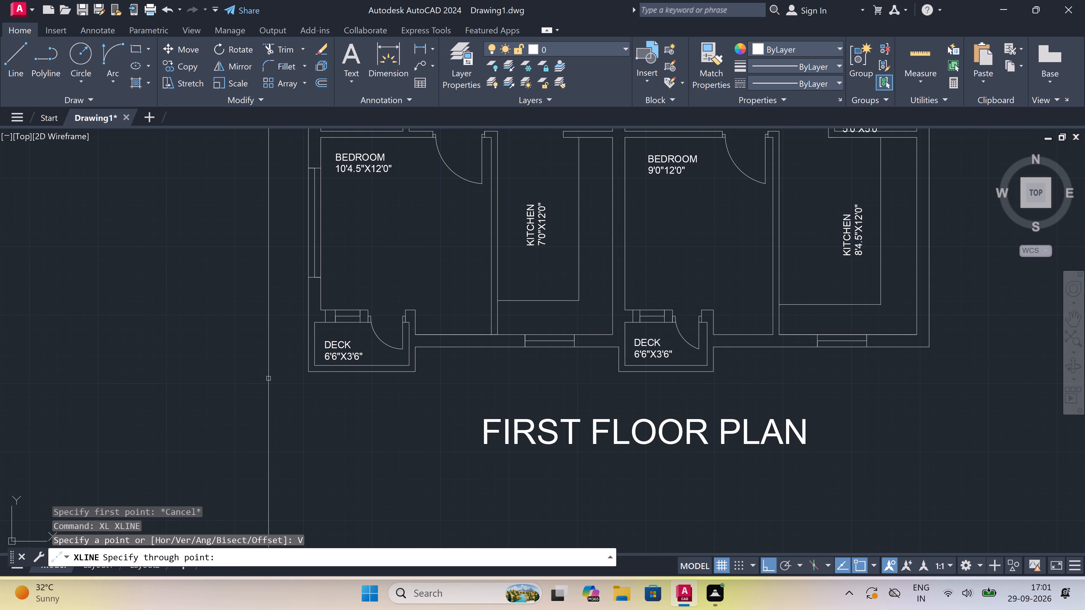
{"action": "left_click", "coordinate": [311, 374]}
{"action": "left_click", "coordinate": [420, 371]}
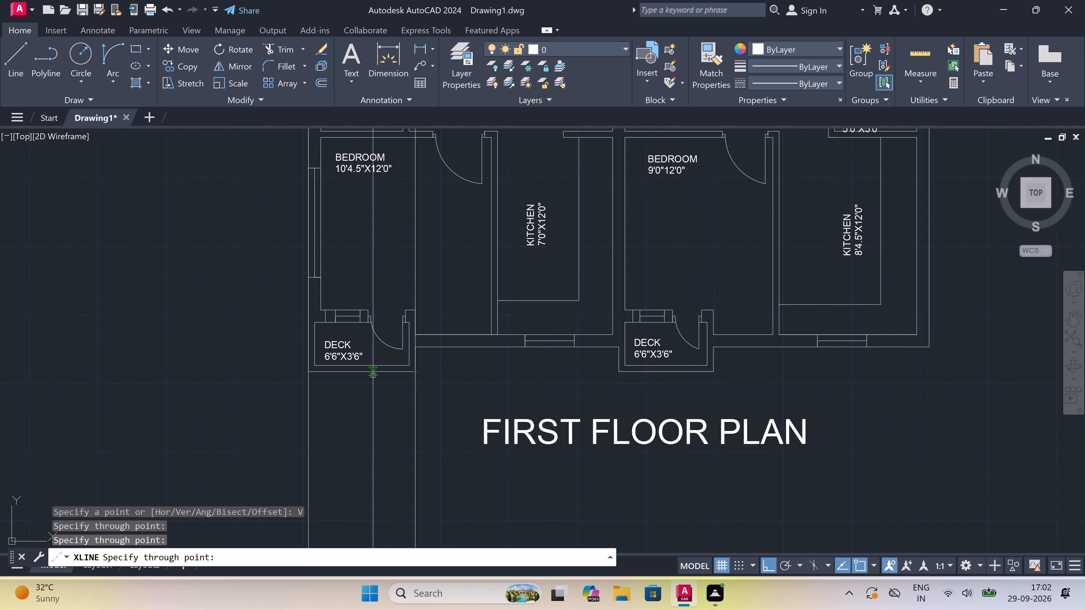
{"action": "scroll", "coordinate": [373, 374], "scroll_direction": "down", "scroll_amount": 2}
{"action": "scroll", "coordinate": [492, 383], "scroll_direction": "up", "scroll_amount": 2}
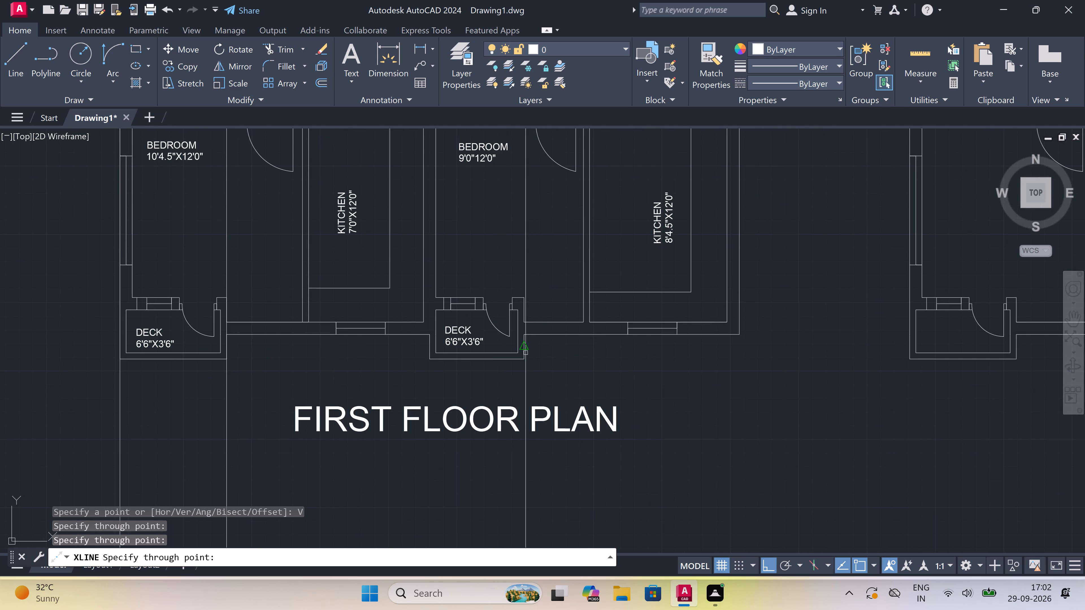
{"action": "left_click", "coordinate": [524, 354]}
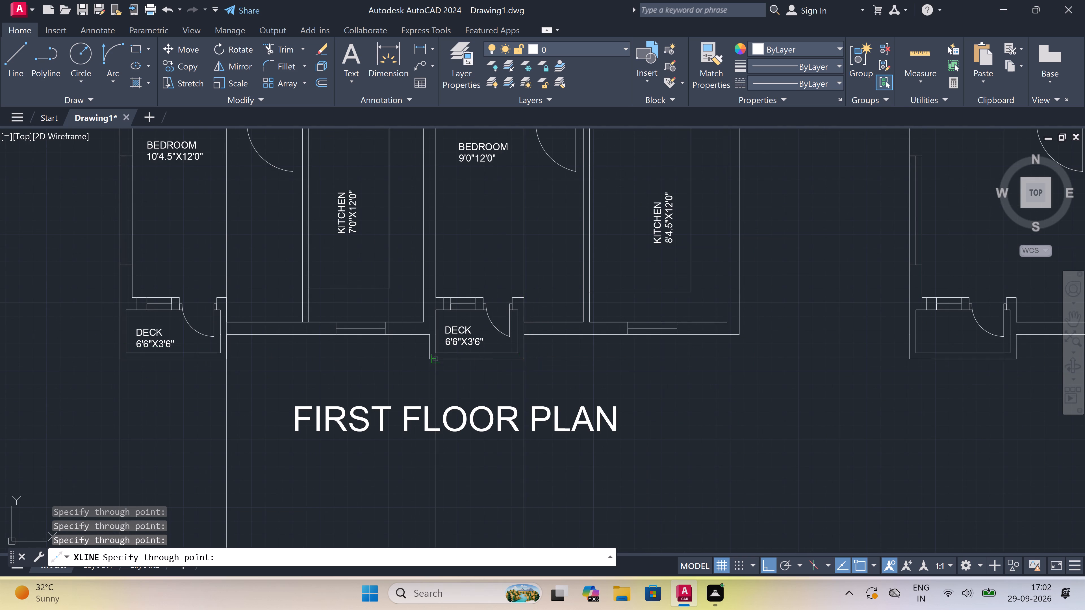
{"action": "left_click", "coordinate": [424, 358]}
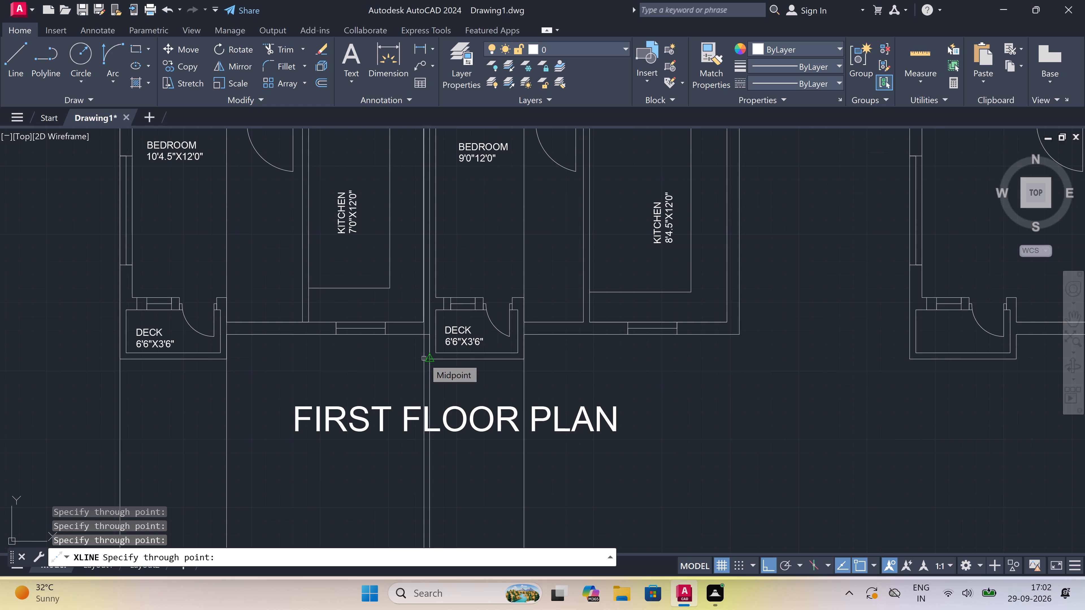
{"action": "key", "text": "Escape"}
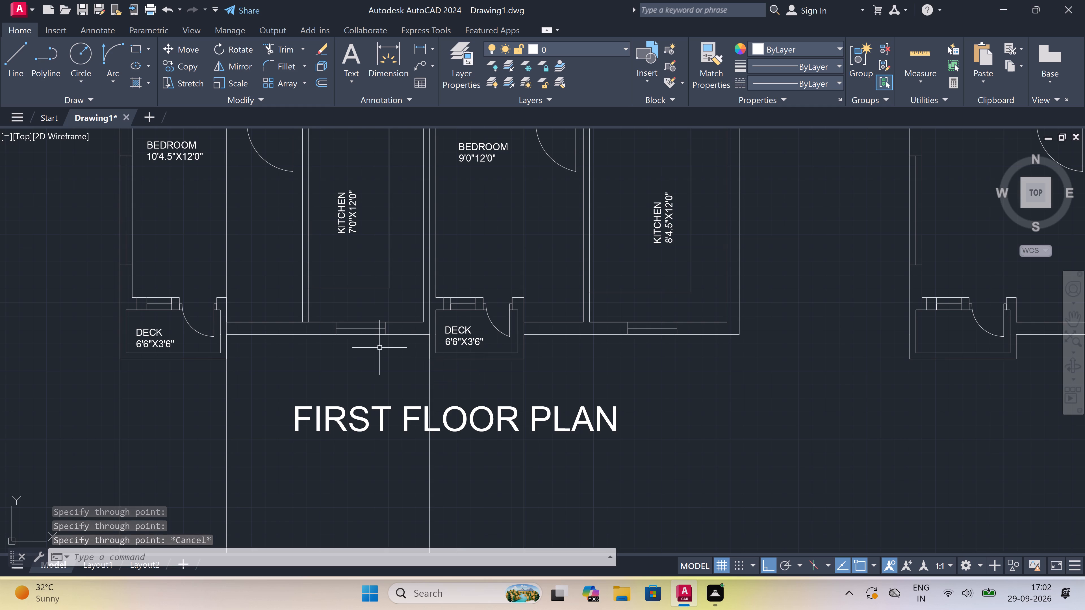
Trim the west deck's east construction line above the elevation's mid-height line and inside the floor slab, and the adjacent wall line below mid-height.
{"action": "scroll", "coordinate": [374, 347], "scroll_direction": "down", "scroll_amount": 2}
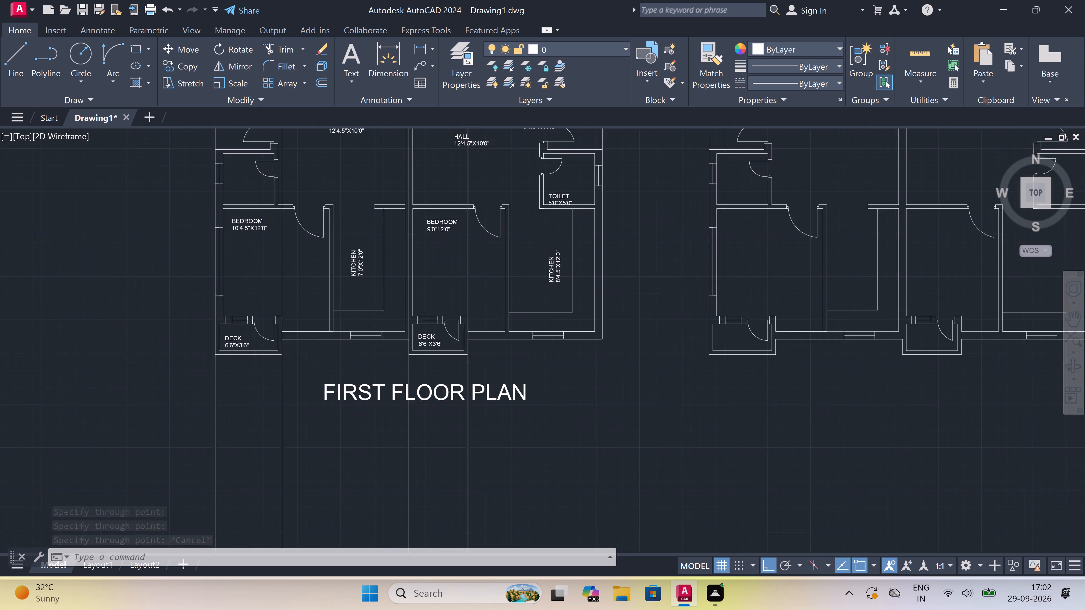
{"action": "scroll", "coordinate": [374, 347], "scroll_direction": "down", "scroll_amount": 2}
{"action": "scroll", "coordinate": [368, 280], "scroll_direction": "down", "scroll_amount": 2}
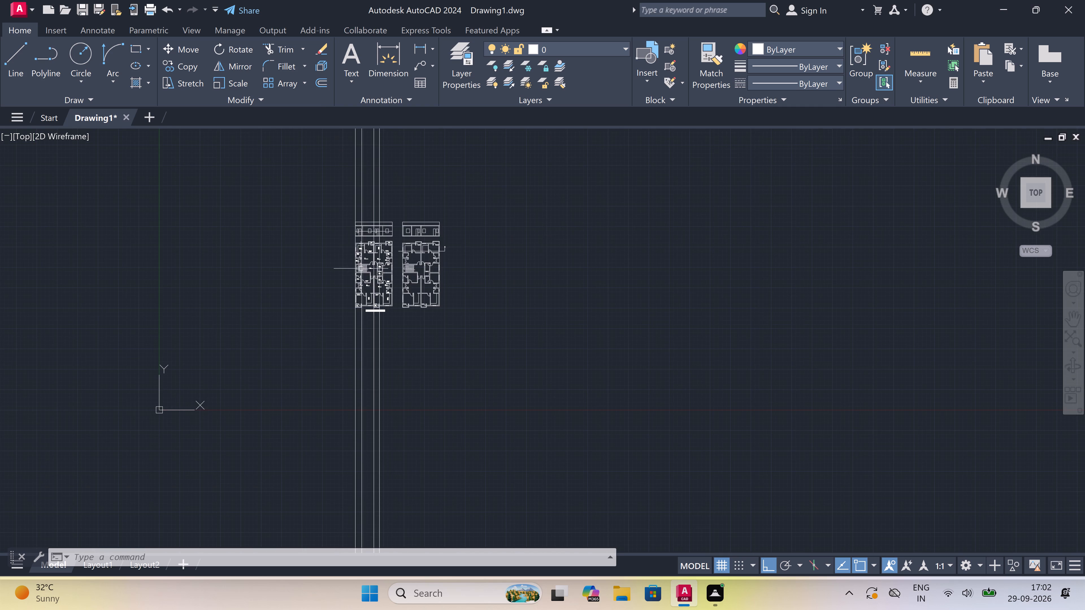
{"action": "scroll", "coordinate": [348, 246], "scroll_direction": "up", "scroll_amount": 2}
{"action": "scroll", "coordinate": [372, 186], "scroll_direction": "up", "scroll_amount": 3}
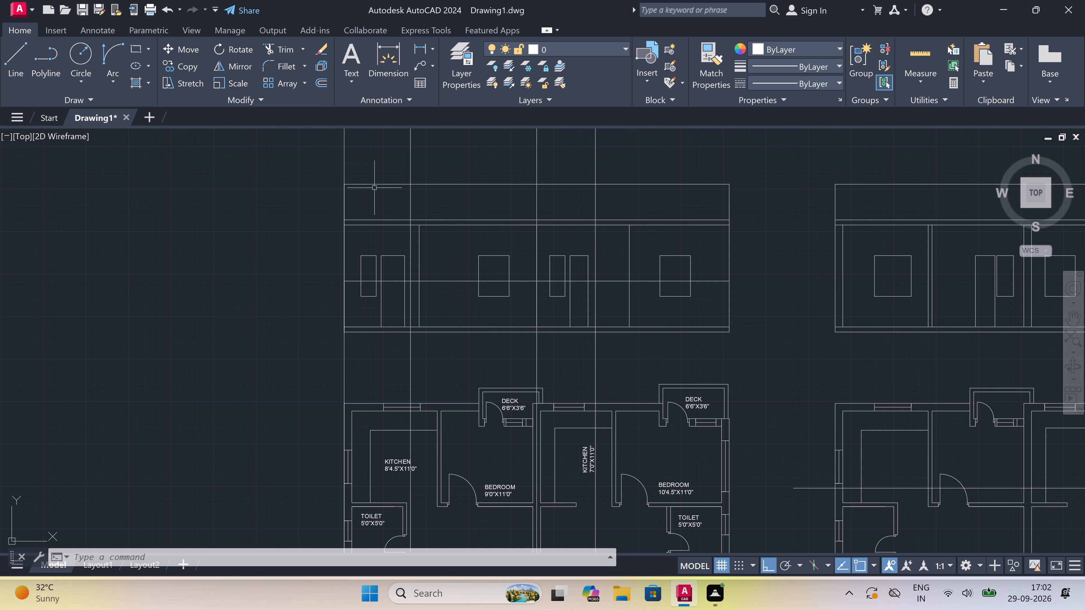
{"action": "scroll", "coordinate": [385, 226], "scroll_direction": "up", "scroll_amount": 1}
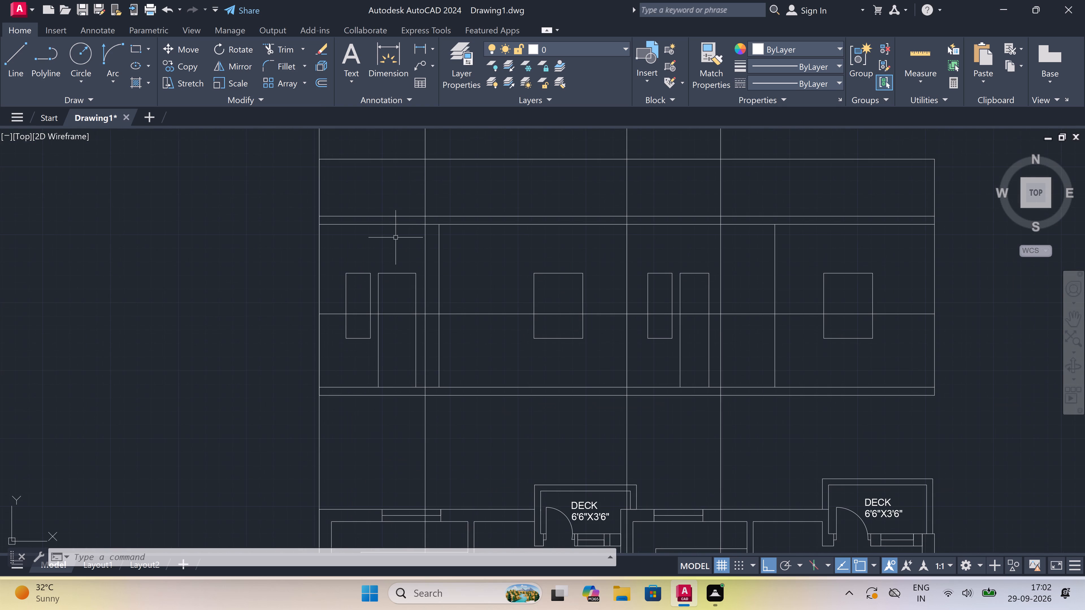
{"action": "scroll", "coordinate": [396, 238], "scroll_direction": "up", "scroll_amount": 1}
{"action": "type", "text": "TR"}
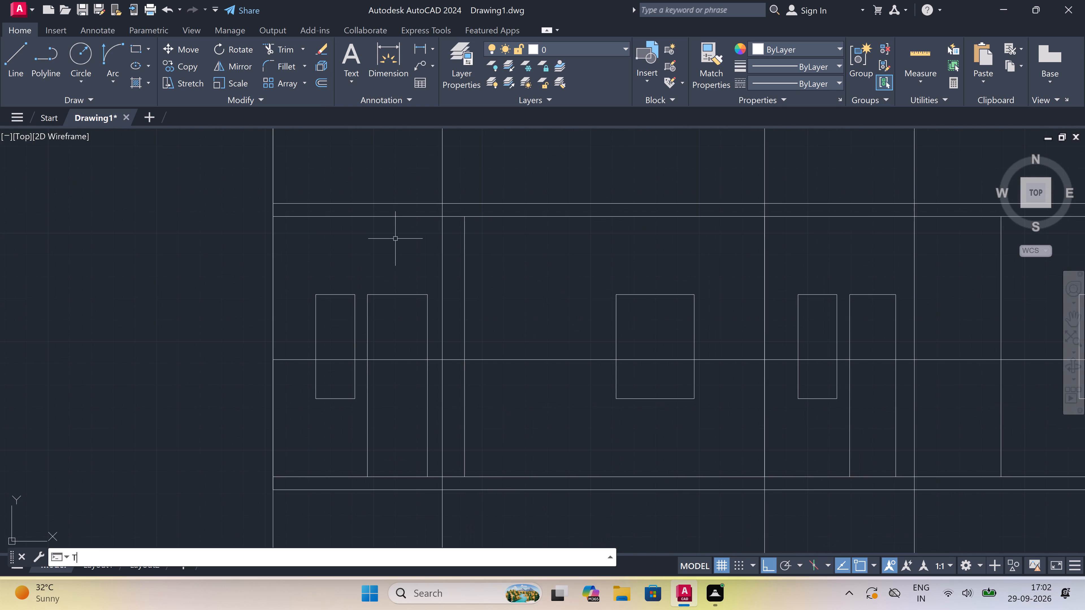
{"action": "key", "text": "space"}
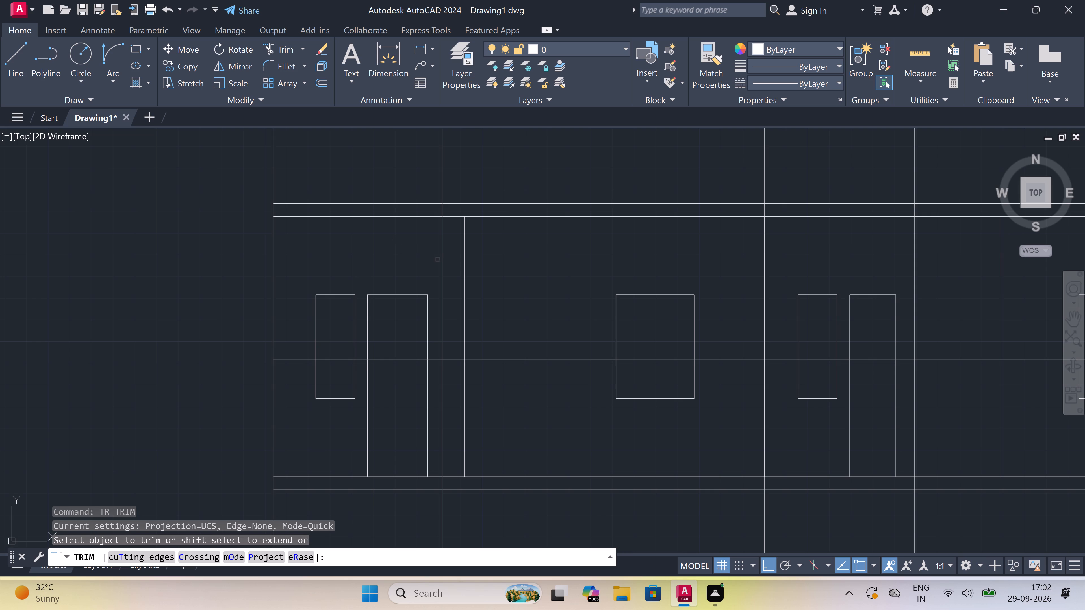
{"action": "left_click", "coordinate": [442, 257]}
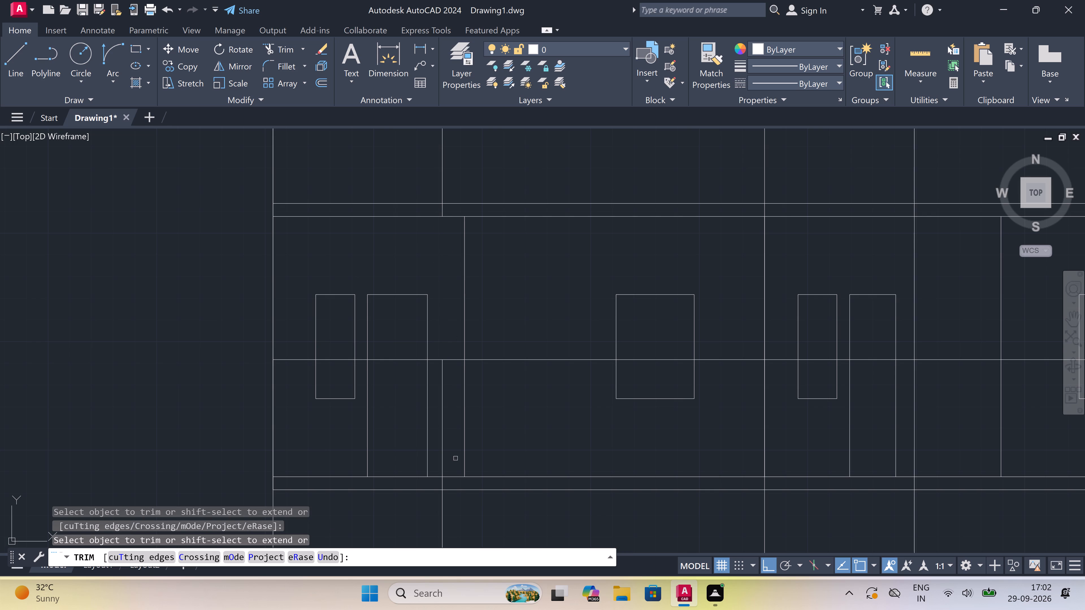
{"action": "scroll", "coordinate": [437, 490], "scroll_direction": "up", "scroll_amount": 2}
{"action": "left_click", "coordinate": [434, 475]}
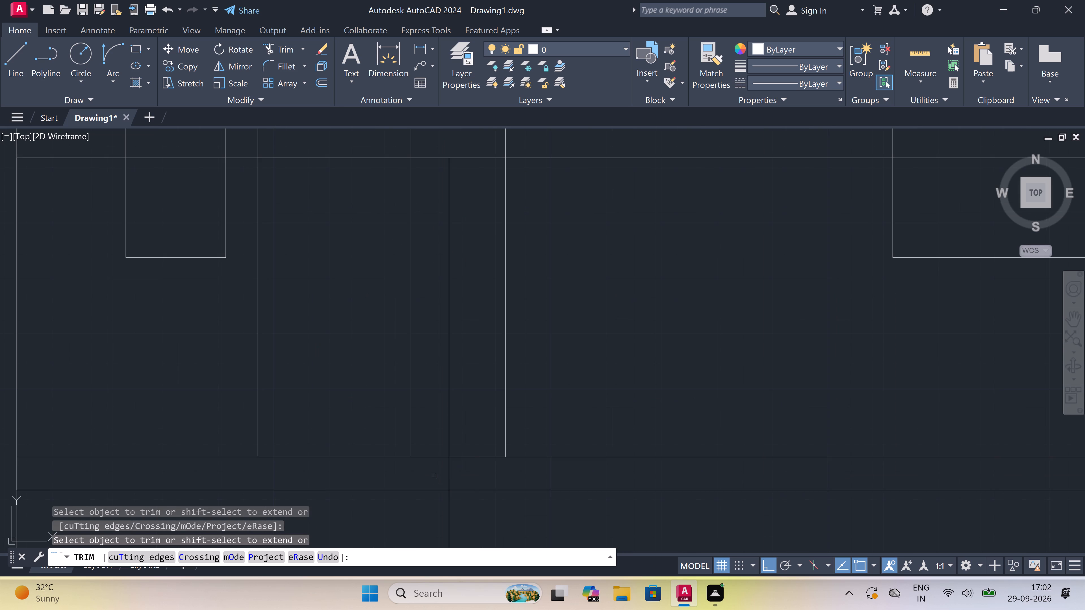
{"action": "left_click", "coordinate": [479, 472]}
{"action": "scroll", "coordinate": [478, 471], "scroll_direction": "down", "scroll_amount": 2}
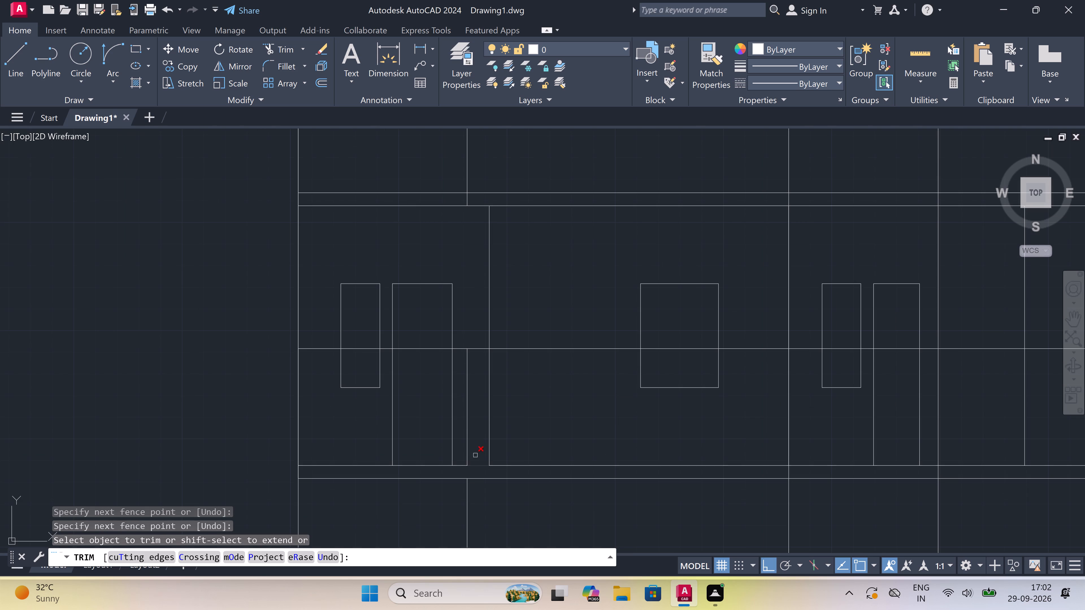
{"action": "left_click", "coordinate": [485, 378]}
{"action": "left_click", "coordinate": [512, 379]}
Trim the deck construction lines out of the elevation's roof slab and parapet bands and everywhere above the parapet.
{"action": "scroll", "coordinate": [491, 374], "scroll_direction": "down", "scroll_amount": 2}
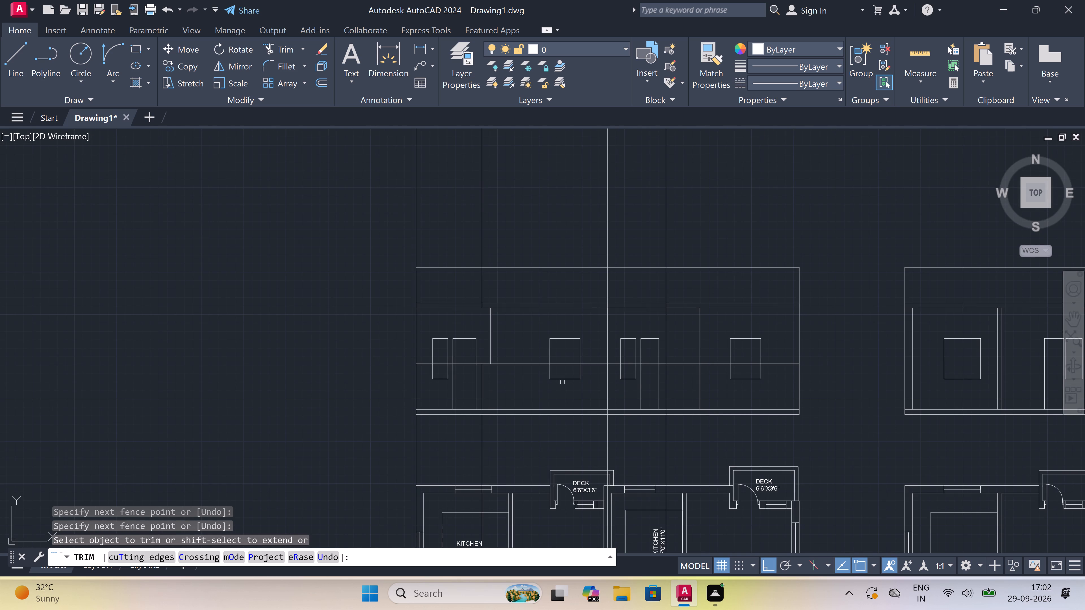
{"action": "scroll", "coordinate": [681, 383], "scroll_direction": "up", "scroll_amount": 1}
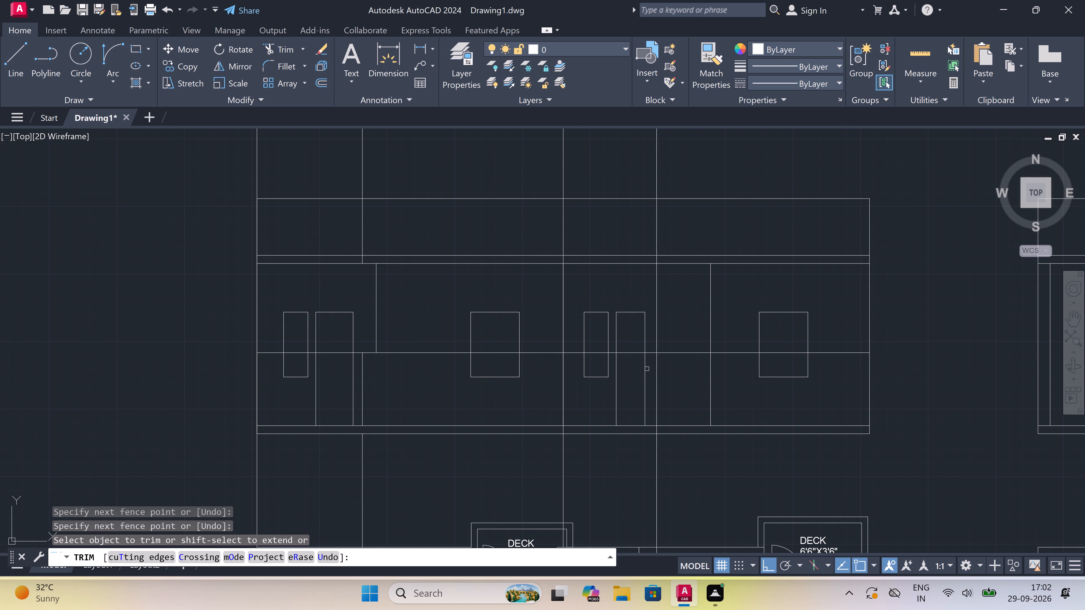
{"action": "scroll", "coordinate": [594, 348], "scroll_direction": "down", "scroll_amount": 1}
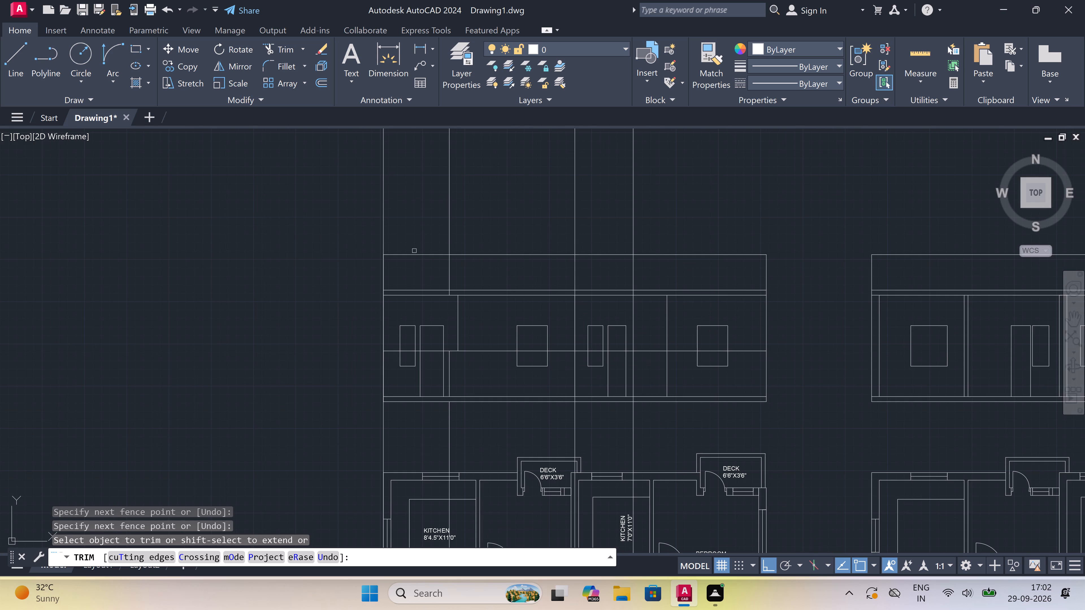
{"action": "scroll", "coordinate": [449, 287], "scroll_direction": "up", "scroll_amount": 3}
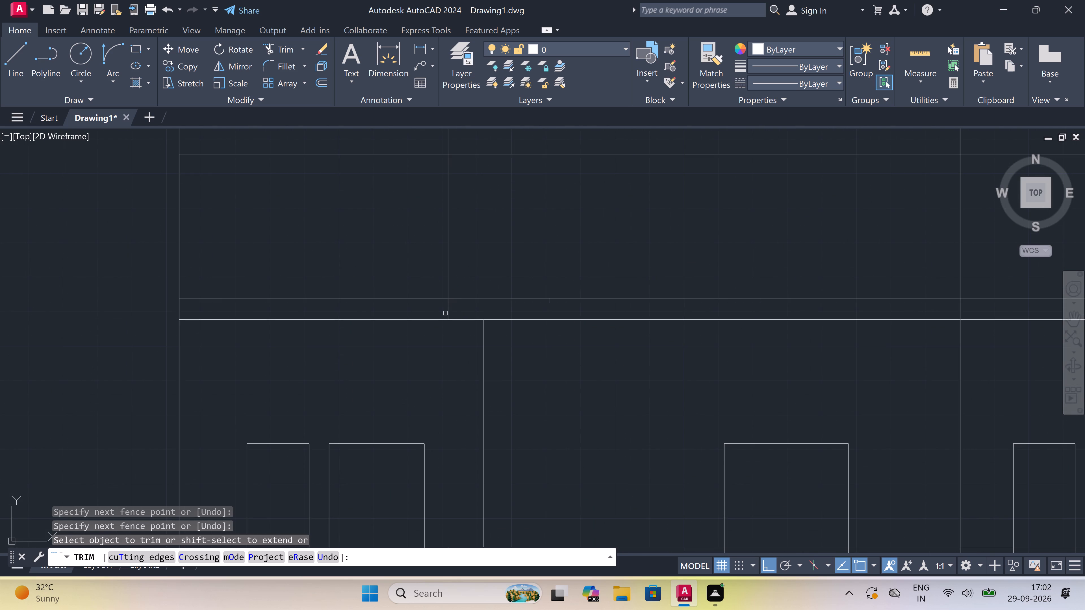
{"action": "left_click", "coordinate": [446, 312]}
{"action": "left_click", "coordinate": [429, 265]}
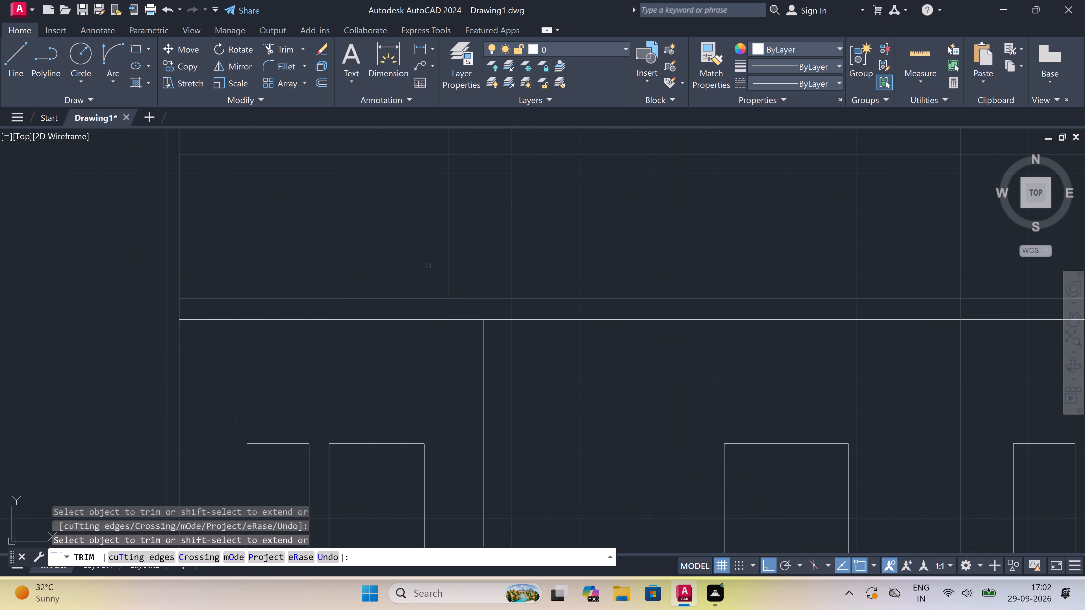
{"action": "left_click", "coordinate": [544, 246]}
{"action": "scroll", "coordinate": [542, 247], "scroll_direction": "down", "scroll_amount": 4}
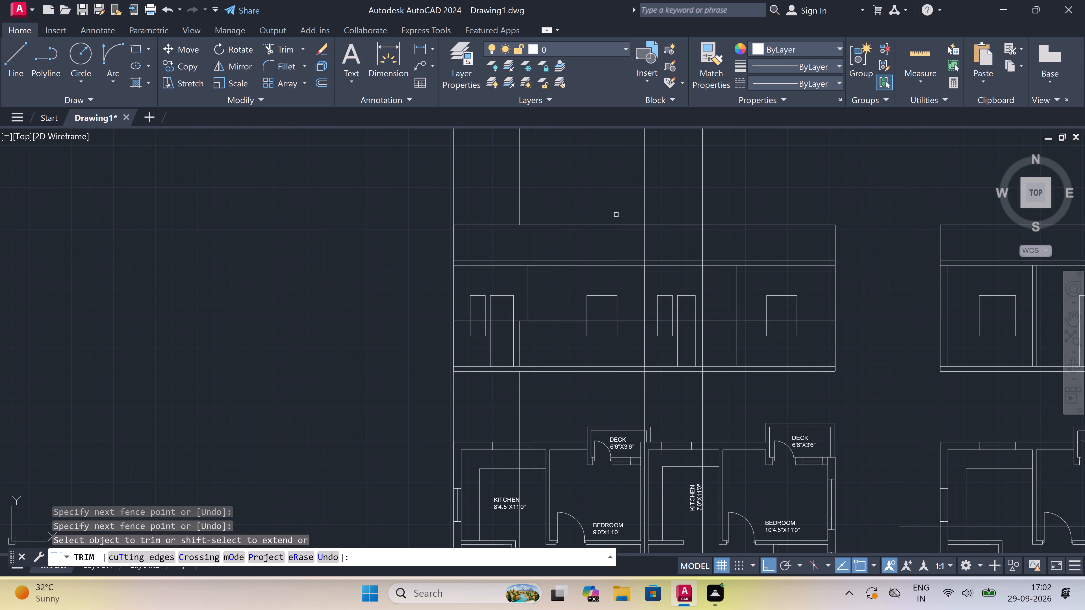
{"action": "left_click", "coordinate": [719, 191]}
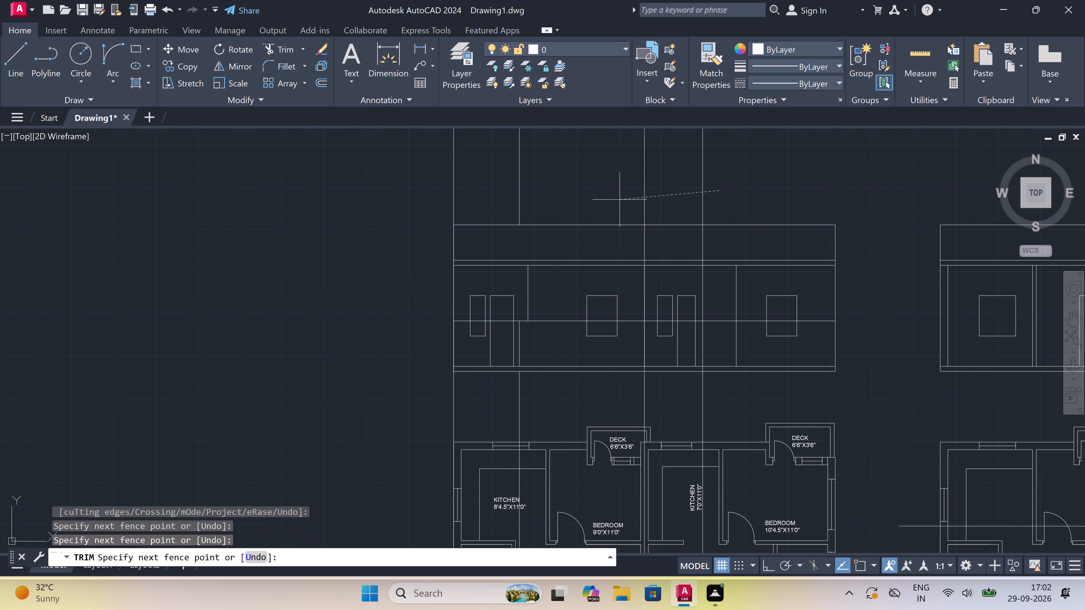
{"action": "left_click", "coordinate": [281, 209]}
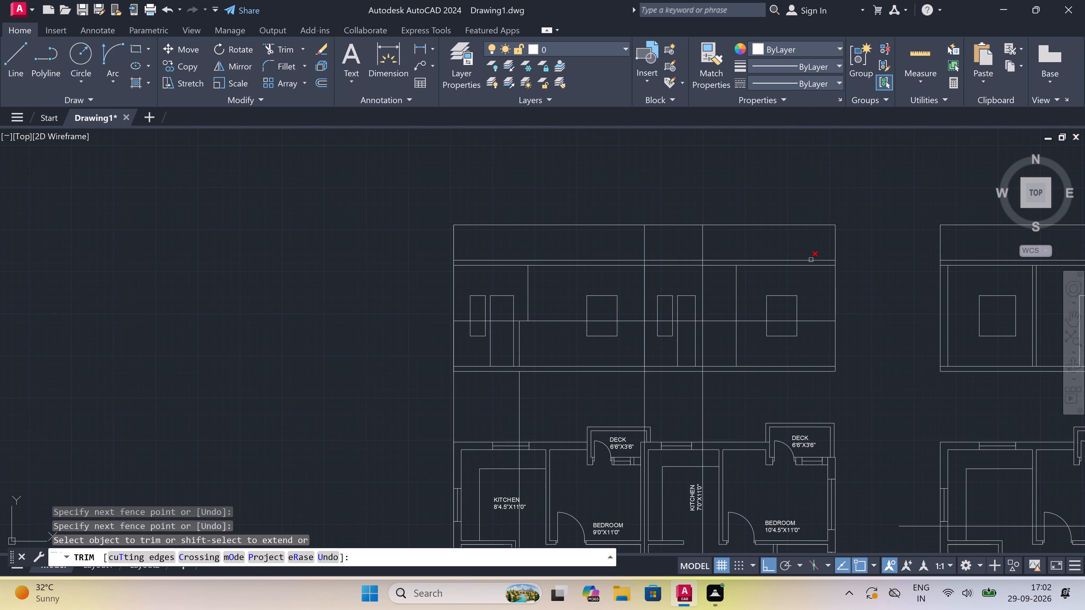
{"action": "scroll", "coordinate": [707, 254], "scroll_direction": "up", "scroll_amount": 4}
{"action": "left_click", "coordinate": [711, 233]}
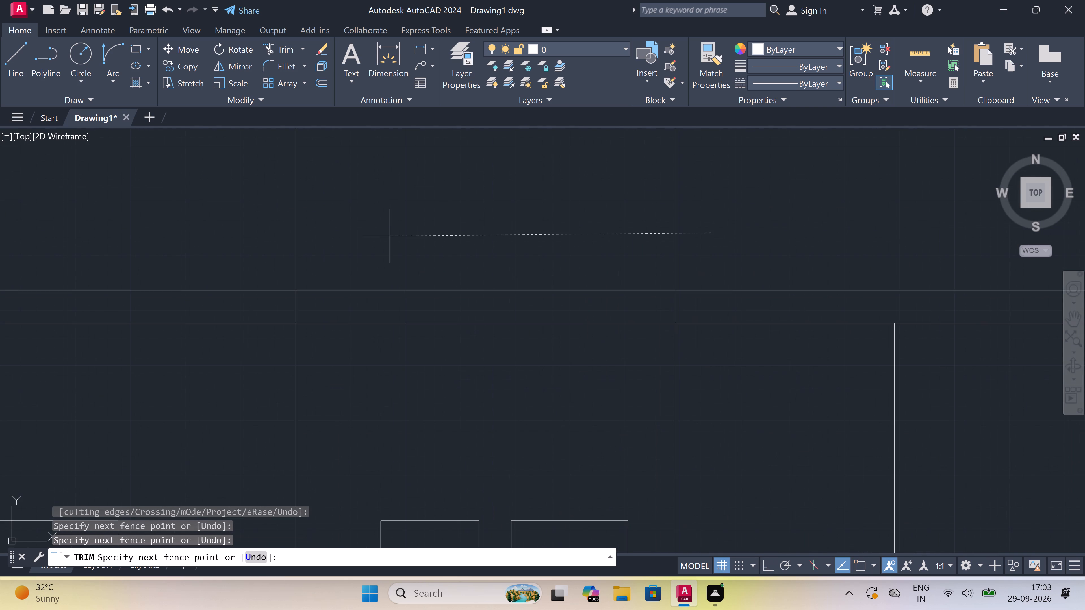
{"action": "left_click", "coordinate": [6, 234]}
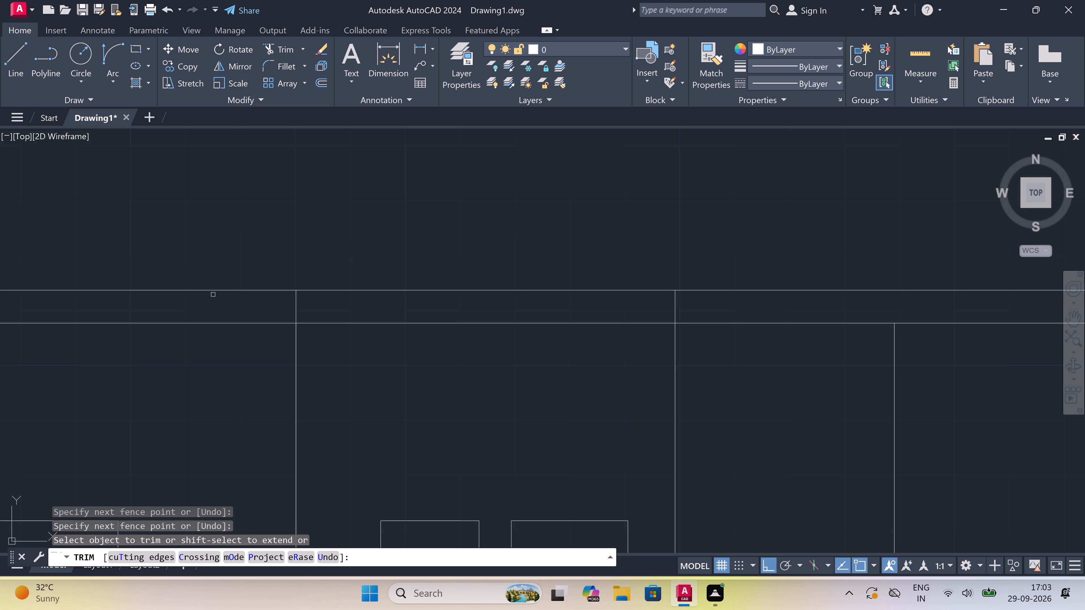
{"action": "left_click", "coordinate": [257, 299]}
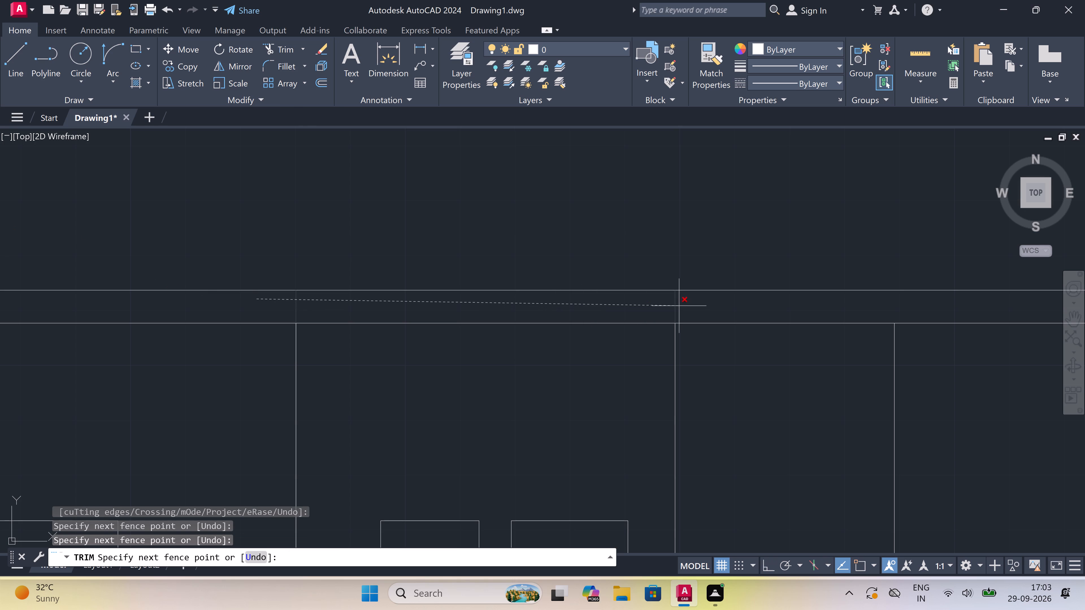
{"action": "left_click", "coordinate": [680, 306]}
{"action": "scroll", "coordinate": [501, 278], "scroll_direction": "down", "scroll_amount": 6}
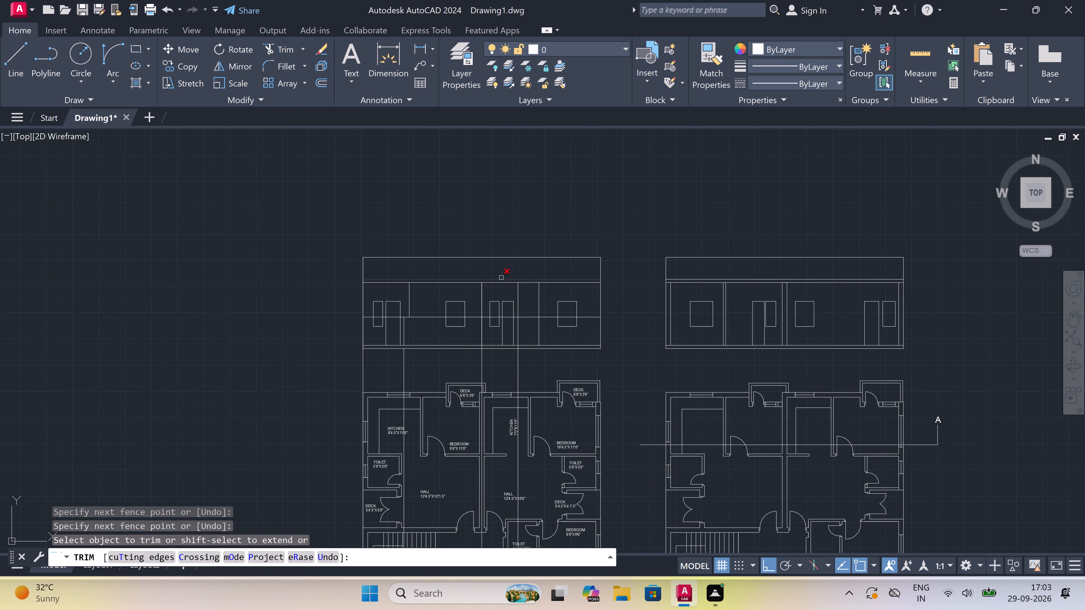
{"action": "scroll", "coordinate": [501, 278], "scroll_direction": "down", "scroll_amount": 2}
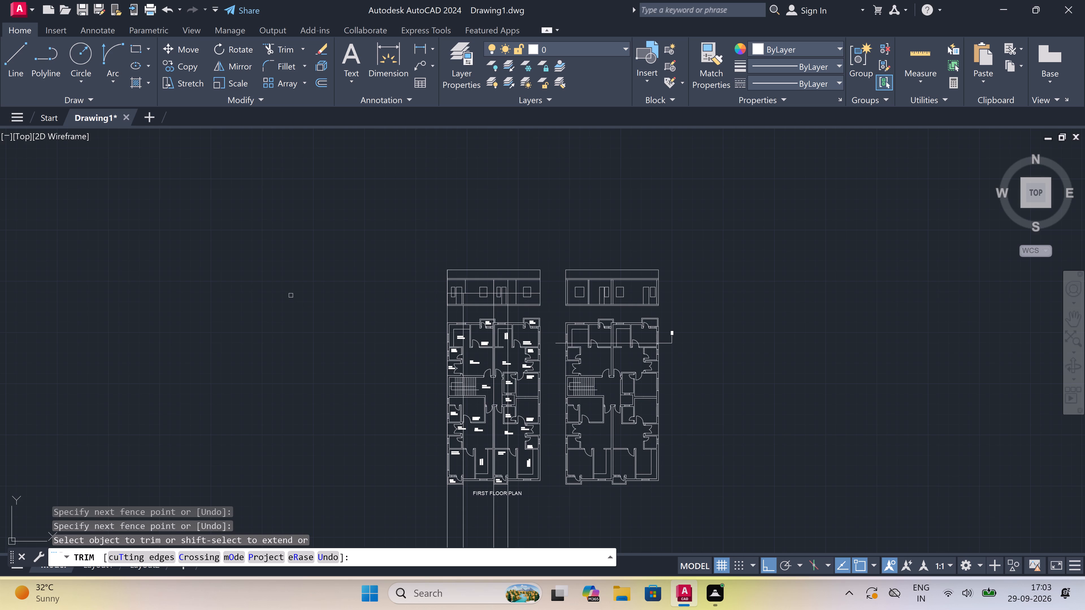
{"action": "key", "text": "Escape"}
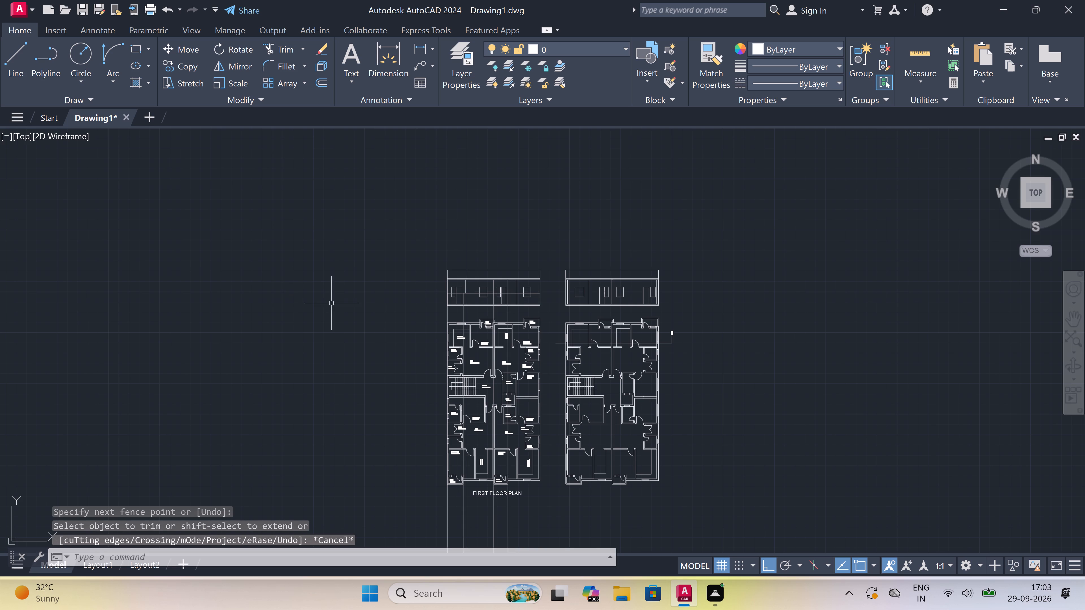
Erase the four remaining deck construction lines running down through and below the labelled first floor plan.
{"action": "scroll", "coordinate": [466, 247], "scroll_direction": "down", "scroll_amount": 2}
{"action": "scroll", "coordinate": [446, 354], "scroll_direction": "up", "scroll_amount": 2}
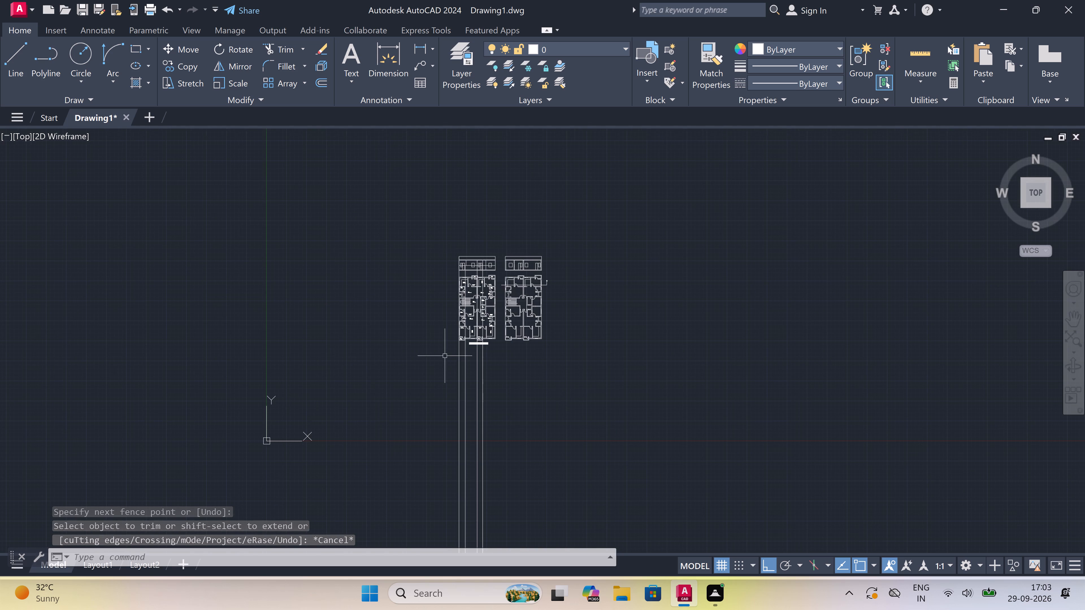
{"action": "left_click", "coordinate": [582, 365]}
{"action": "left_click", "coordinate": [374, 402]}
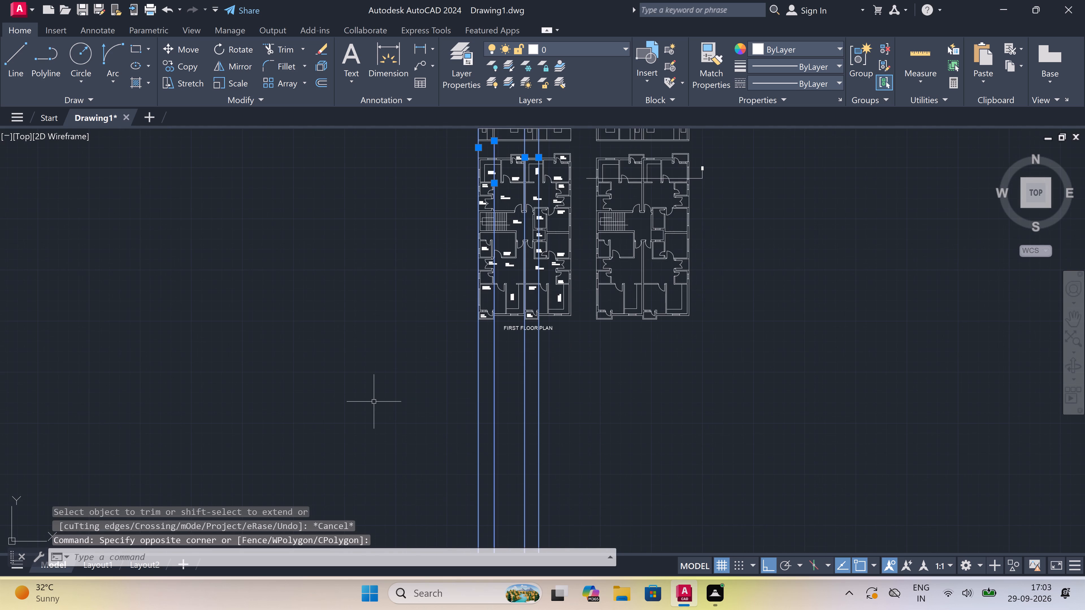
{"action": "key", "text": "Delete"}
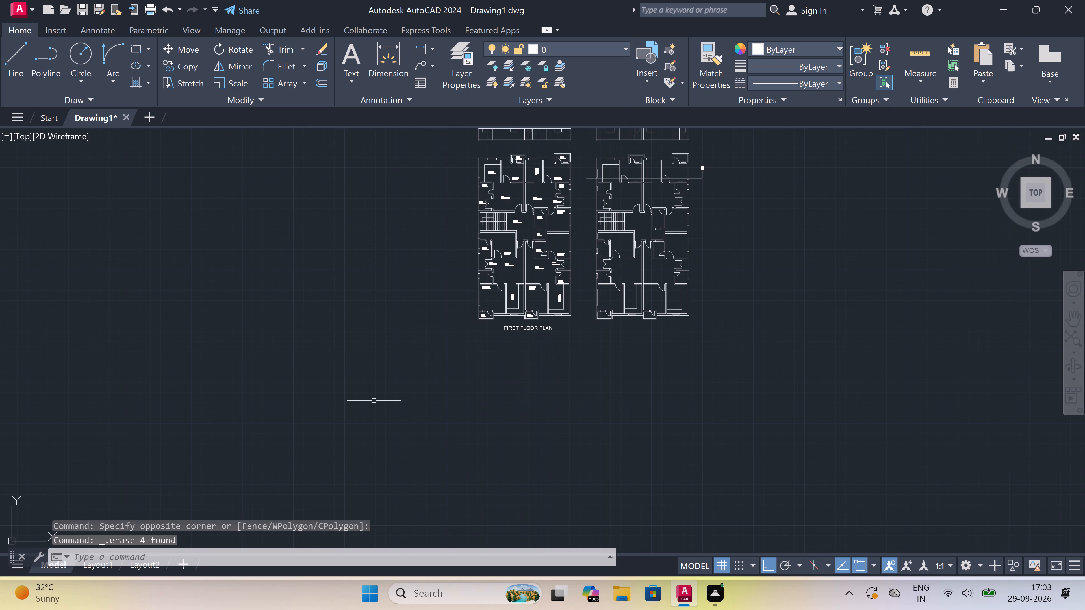
Draw a slightly inset rectangle inside the elevation's westernmost door, from near its upper west corner to near its lower east corner.
{"action": "scroll", "coordinate": [397, 416], "scroll_direction": "down", "scroll_amount": 2}
{"action": "scroll", "coordinate": [413, 317], "scroll_direction": "up", "scroll_amount": 2}
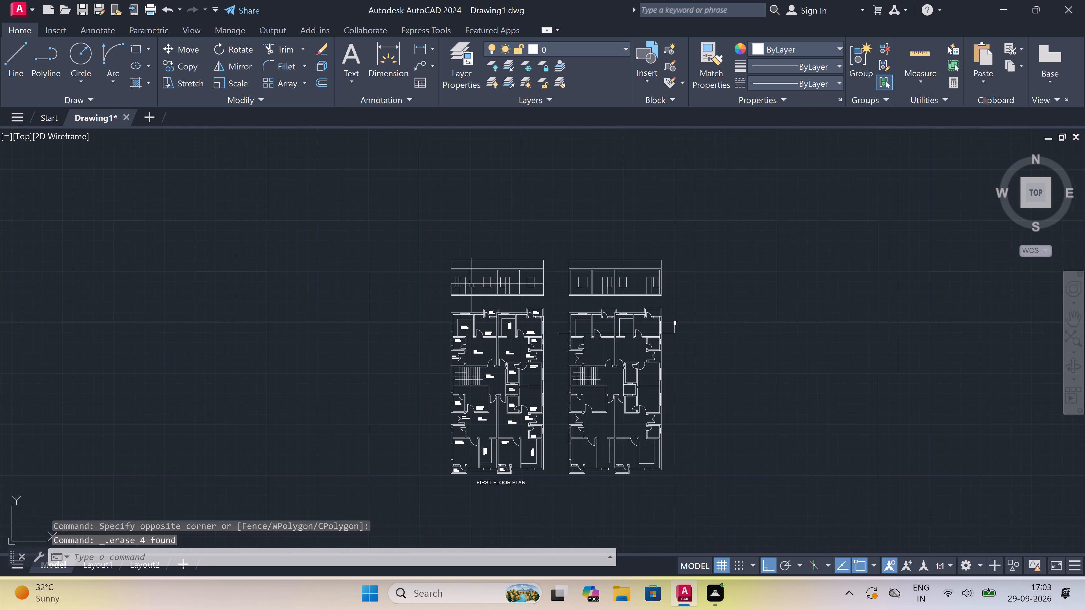
{"action": "scroll", "coordinate": [478, 274], "scroll_direction": "up", "scroll_amount": 3}
{"action": "scroll", "coordinate": [428, 302], "scroll_direction": "up", "scroll_amount": 2}
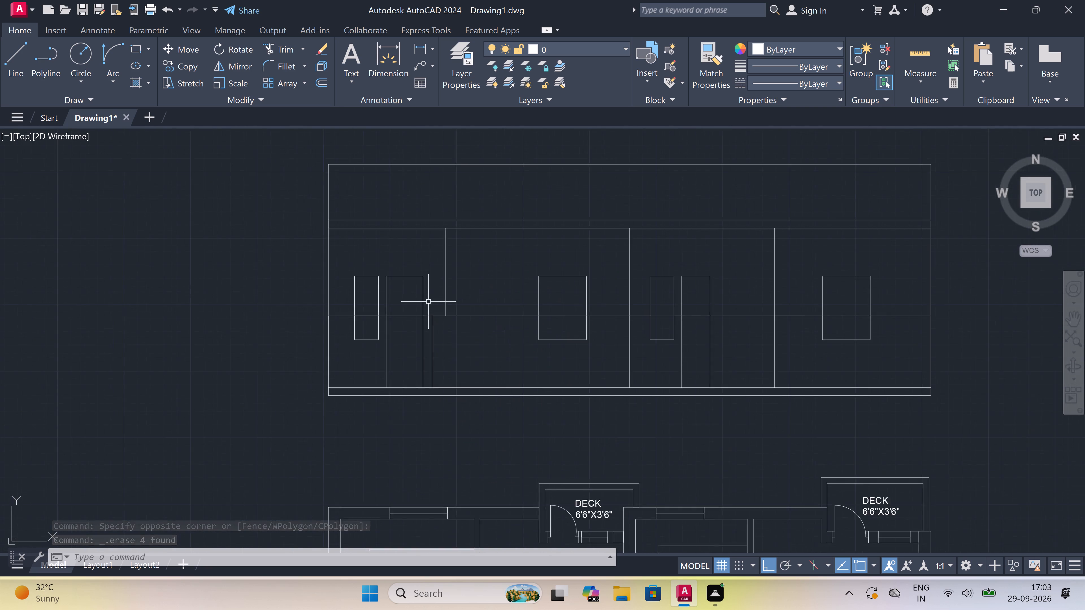
{"action": "type", "text": "REC"}
{"action": "key", "text": "space"}
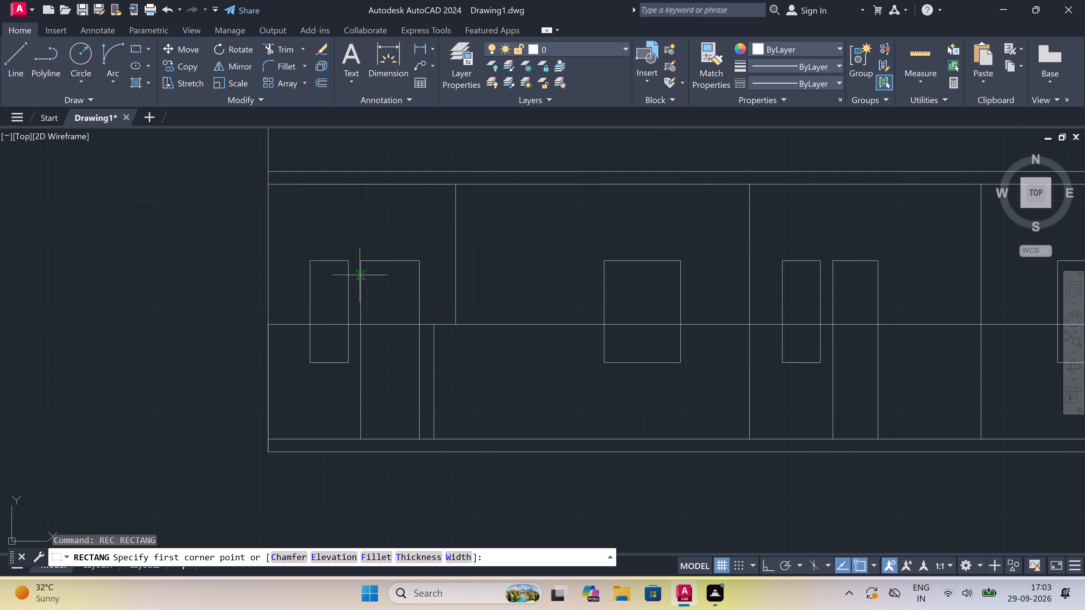
{"action": "scroll", "coordinate": [364, 266], "scroll_direction": "up", "scroll_amount": 2}
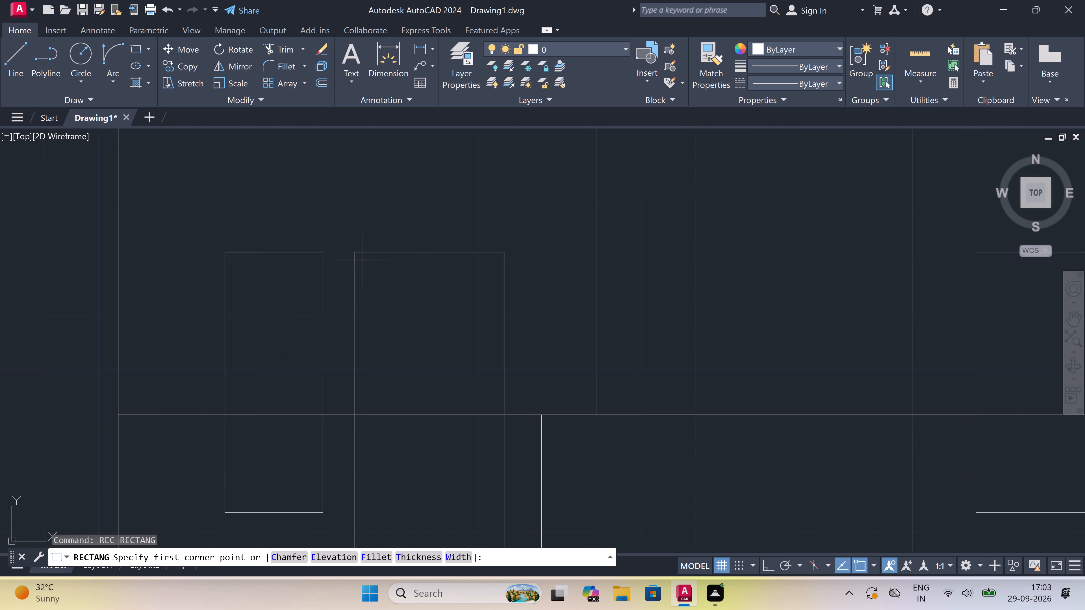
{"action": "scroll", "coordinate": [361, 260], "scroll_direction": "up", "scroll_amount": 1}
{"action": "left_click", "coordinate": [360, 260]}
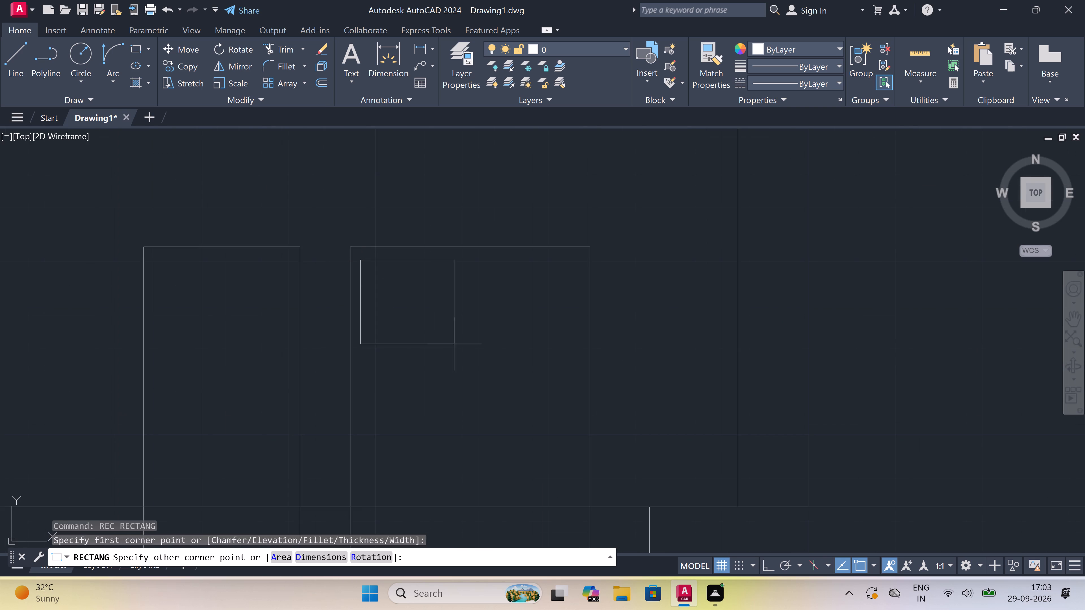
{"action": "scroll", "coordinate": [487, 356], "scroll_direction": "down", "scroll_amount": 3}
{"action": "scroll", "coordinate": [504, 506], "scroll_direction": "up", "scroll_amount": 2}
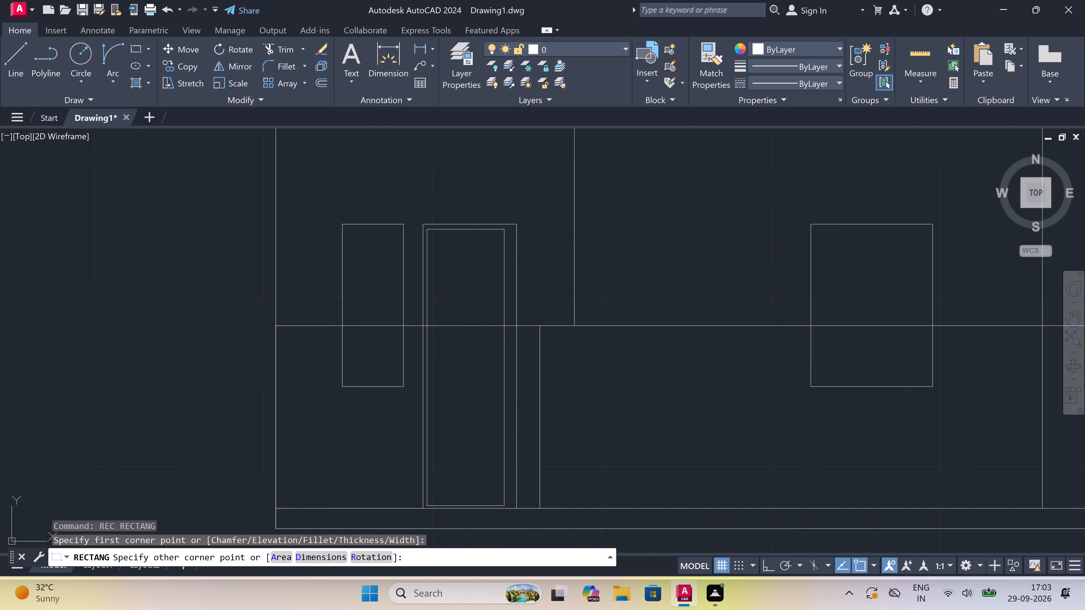
{"action": "scroll", "coordinate": [512, 476], "scroll_direction": "down", "scroll_amount": 1}
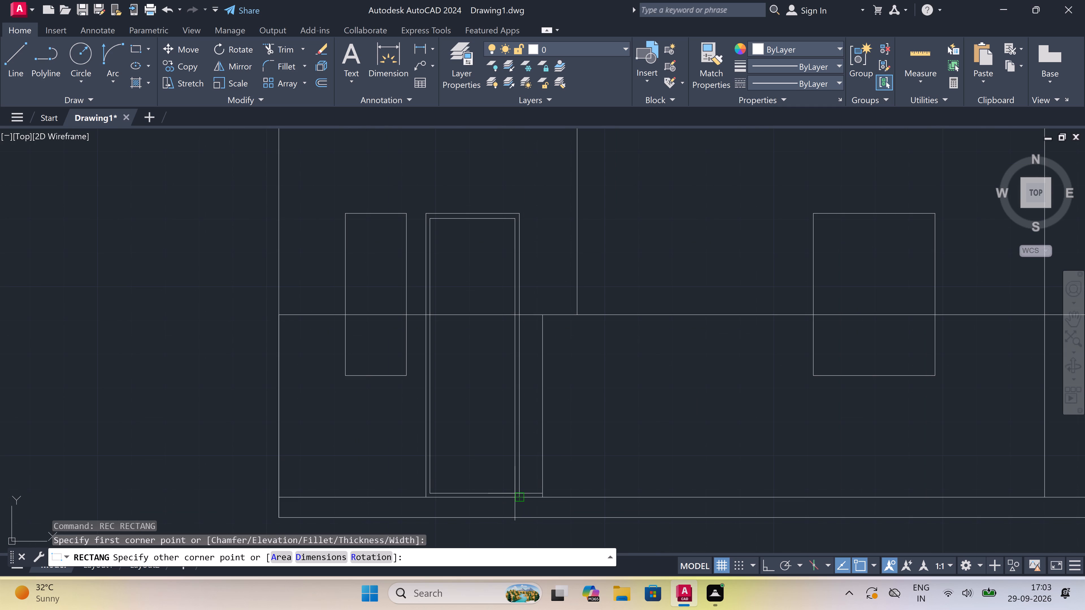
{"action": "scroll", "coordinate": [514, 493], "scroll_direction": "up", "scroll_amount": 3}
{"action": "left_click", "coordinate": [515, 495]}
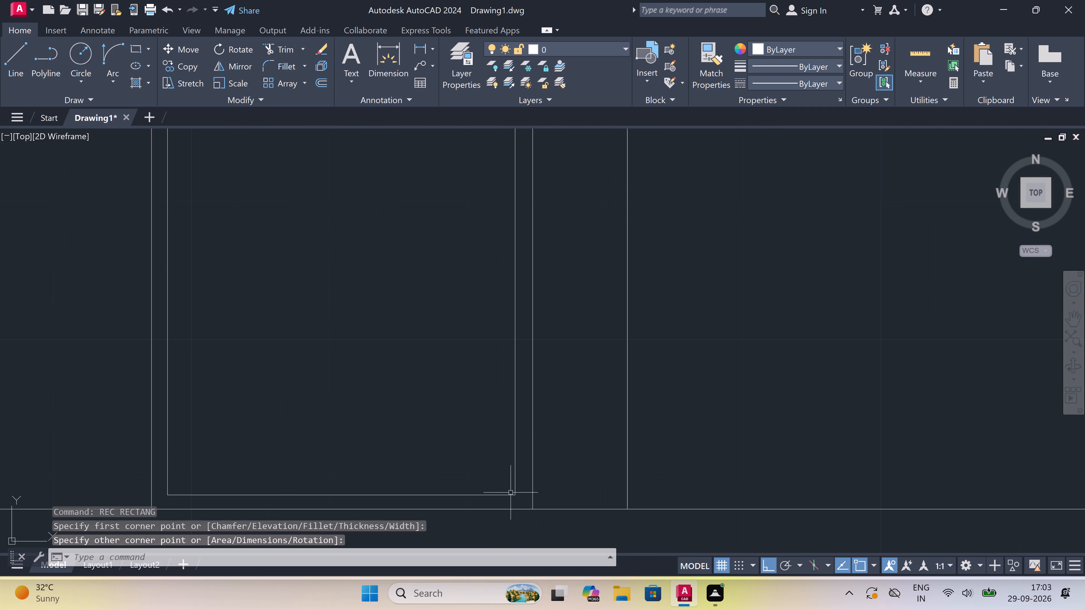
Draw an inset rectangle inside the narrow window just west of the elevation's westernmost door, leaving a frame margin on all sides.
{"action": "scroll", "coordinate": [481, 463], "scroll_direction": "down", "scroll_amount": 3}
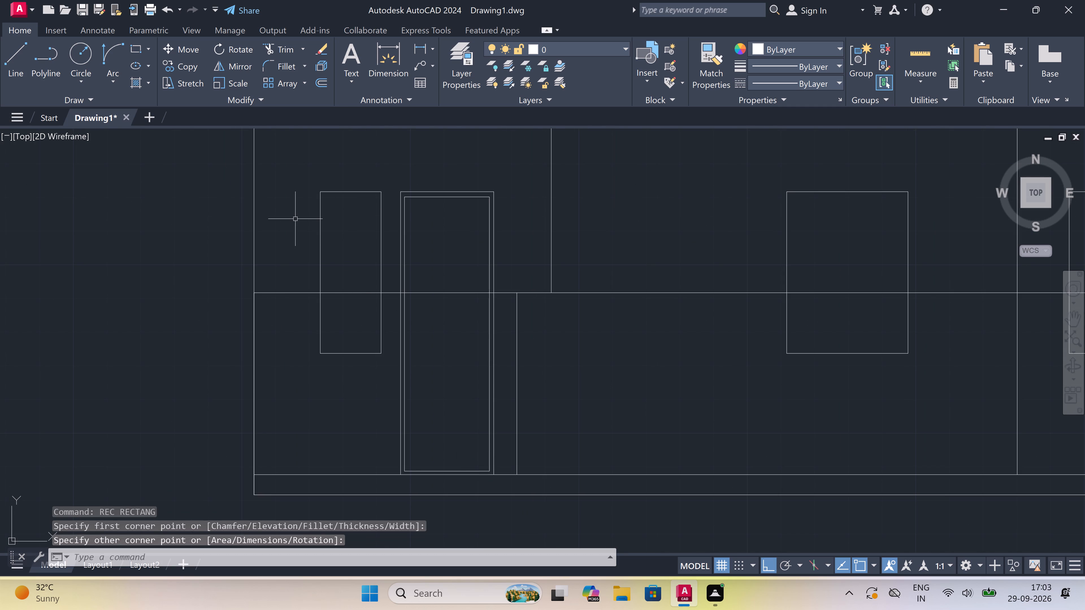
{"action": "key", "text": "space"}
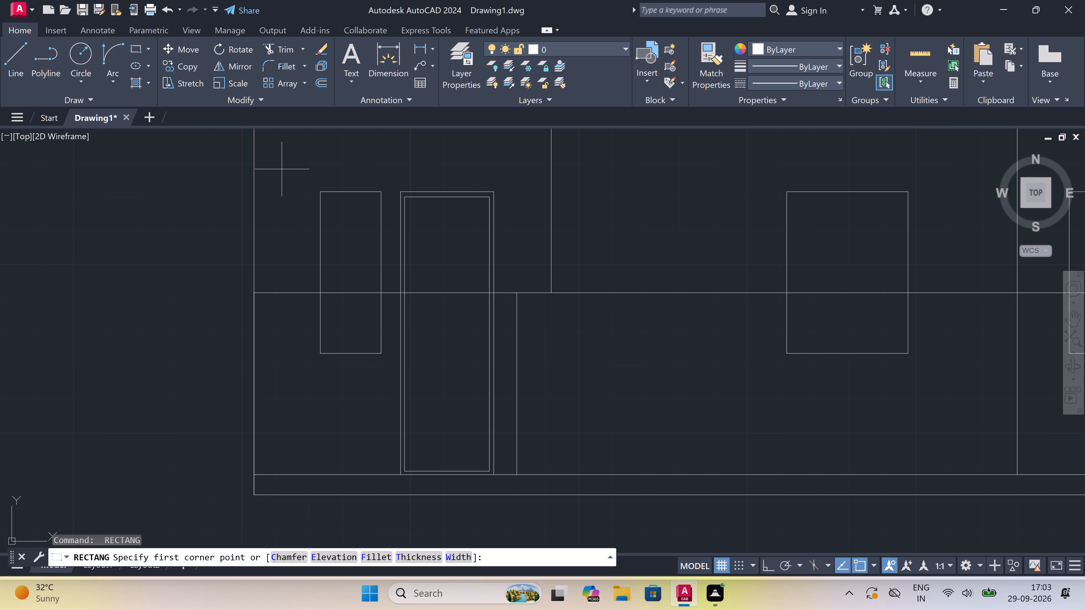
{"action": "scroll", "coordinate": [365, 216], "scroll_direction": "up", "scroll_amount": 1}
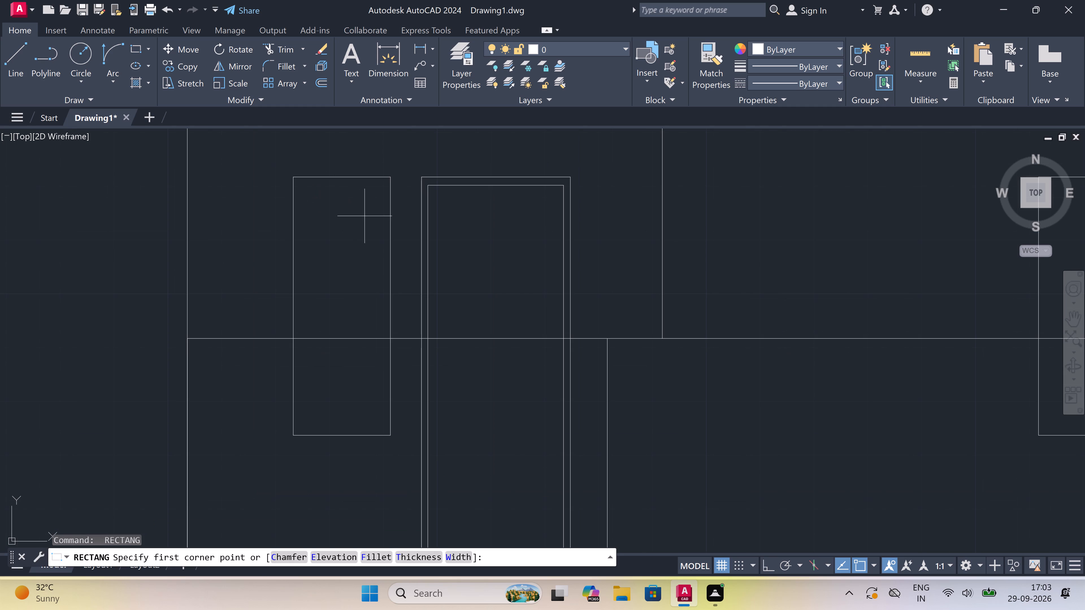
{"action": "left_click", "coordinate": [312, 206]}
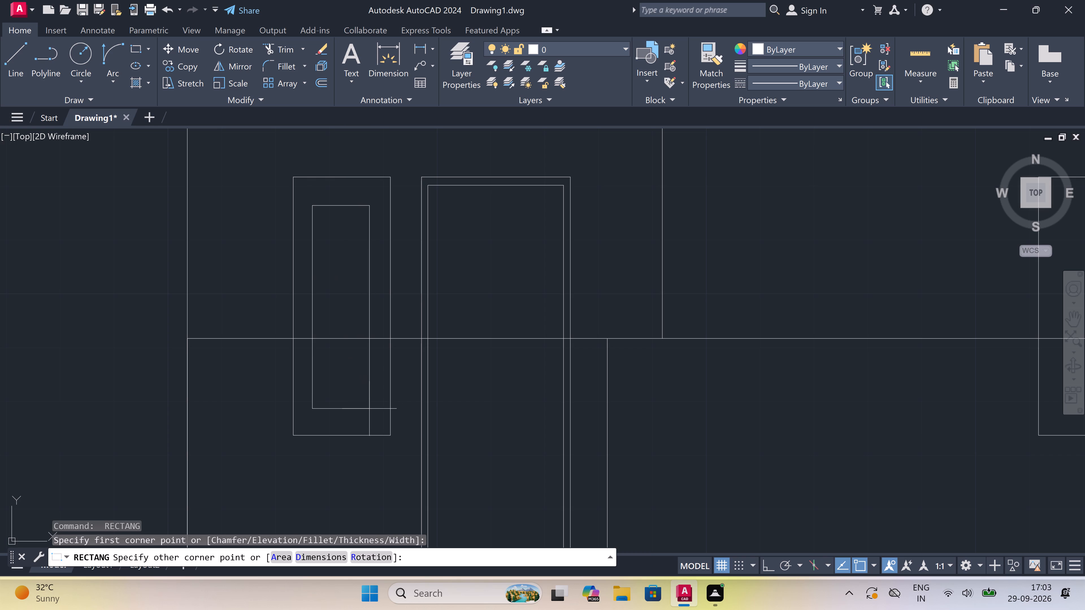
{"action": "left_click", "coordinate": [369, 409]}
Copy the narrow window's inner rectangle about 18'-7" due east, centring it inside the elevation's other narrow window.
{"action": "left_click", "coordinate": [368, 406]}
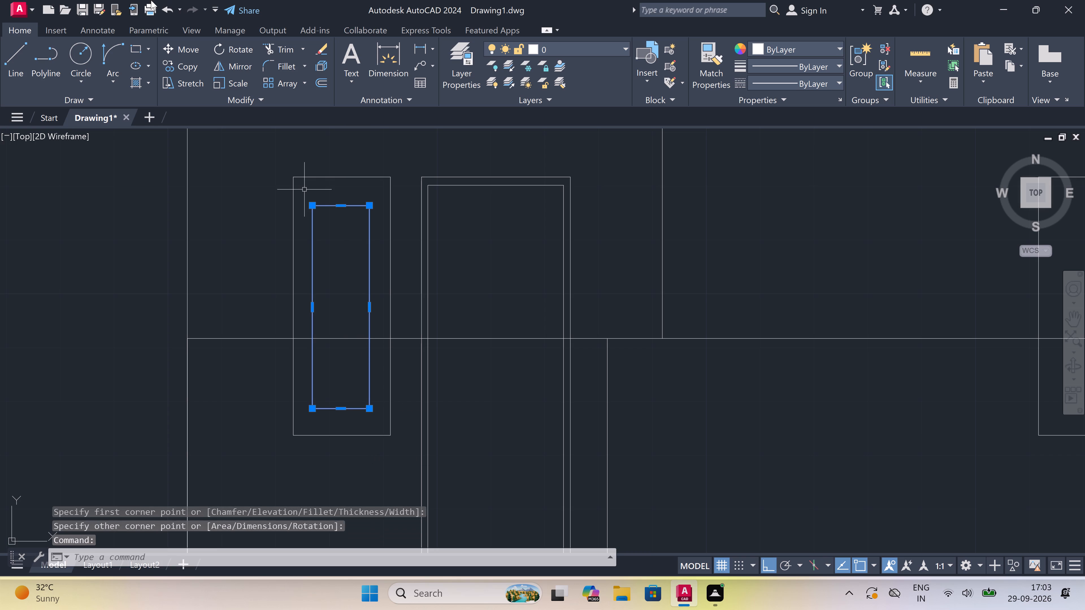
{"action": "left_click", "coordinate": [183, 68]}
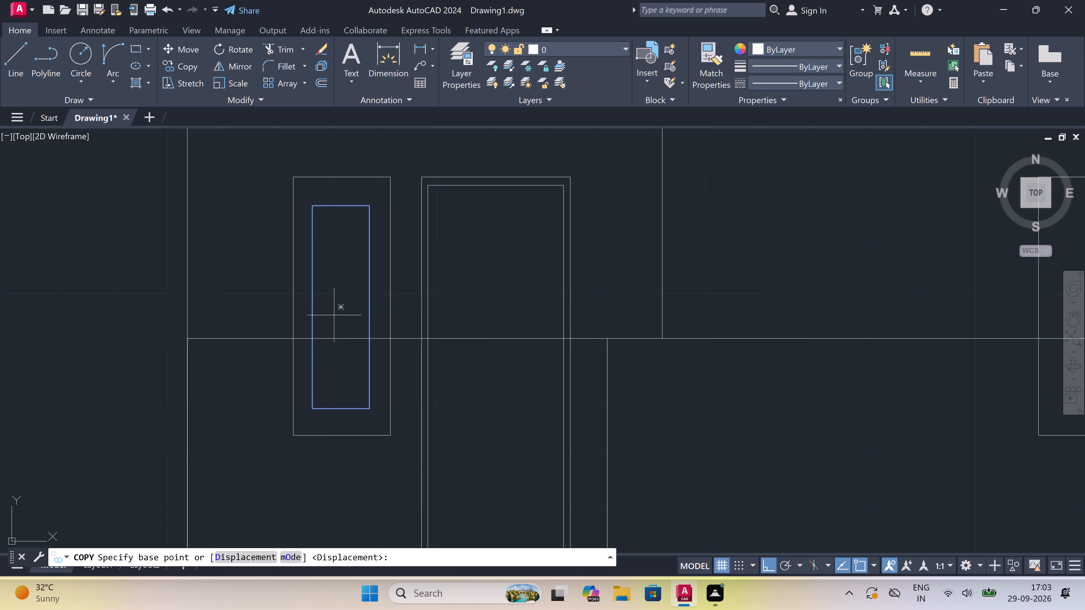
{"action": "left_click", "coordinate": [341, 308]}
{"action": "scroll", "coordinate": [340, 306], "scroll_direction": "down", "scroll_amount": 2}
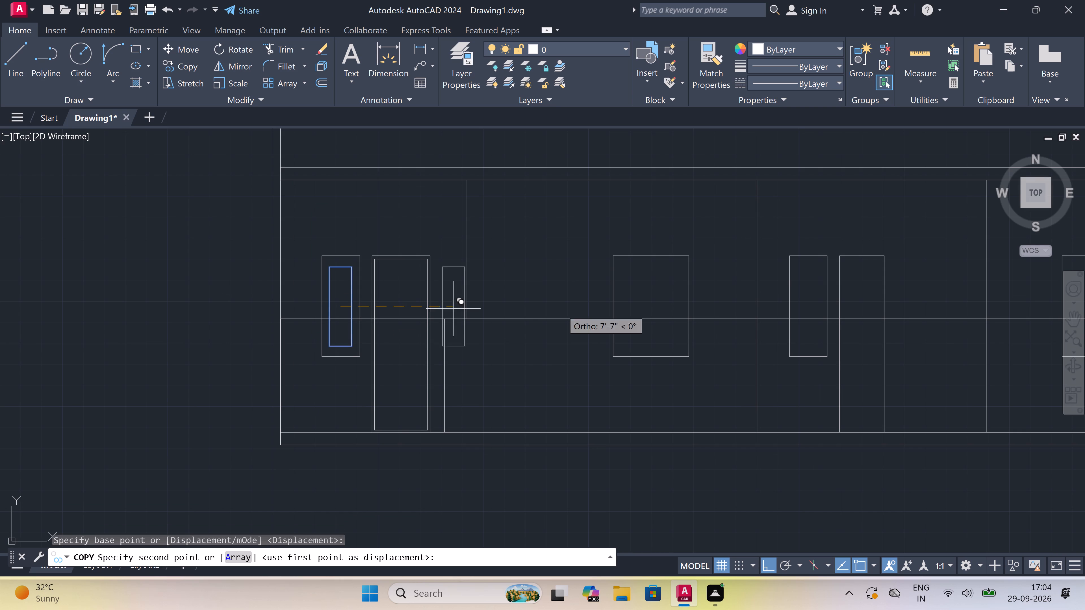
{"action": "scroll", "coordinate": [791, 296], "scroll_direction": "up", "scroll_amount": 1}
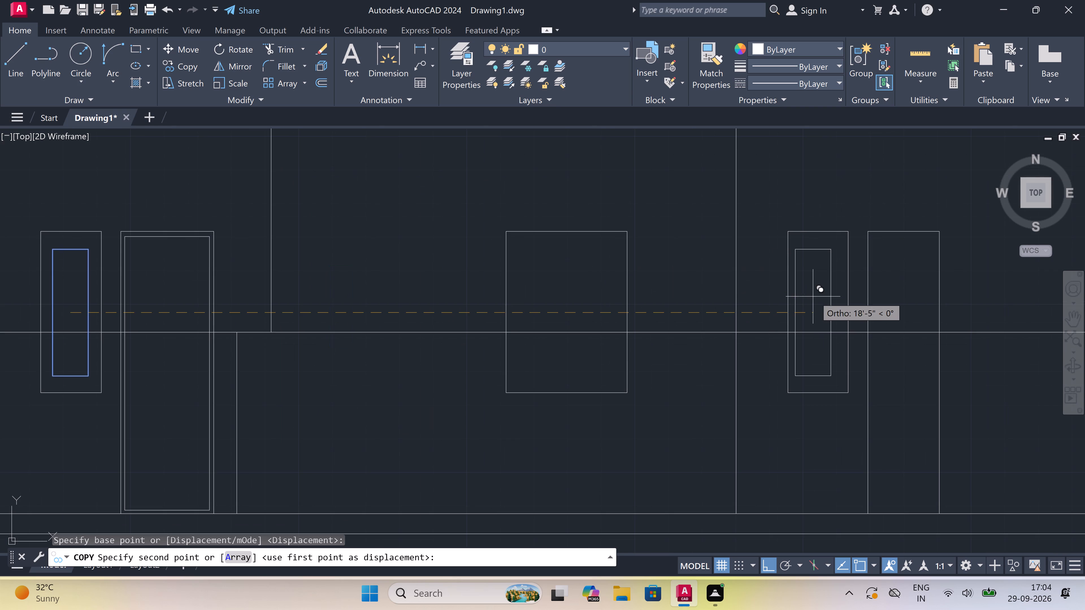
{"action": "scroll", "coordinate": [821, 298], "scroll_direction": "up", "scroll_amount": 2}
{"action": "scroll", "coordinate": [819, 298], "scroll_direction": "down", "scroll_amount": 1}
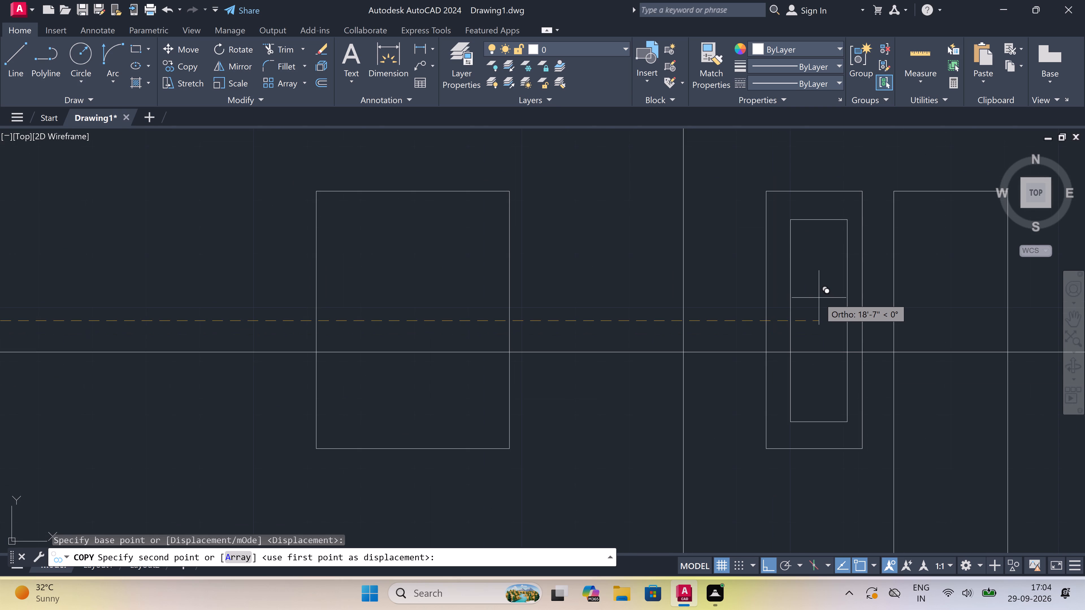
{"action": "left_click", "coordinate": [817, 297]}
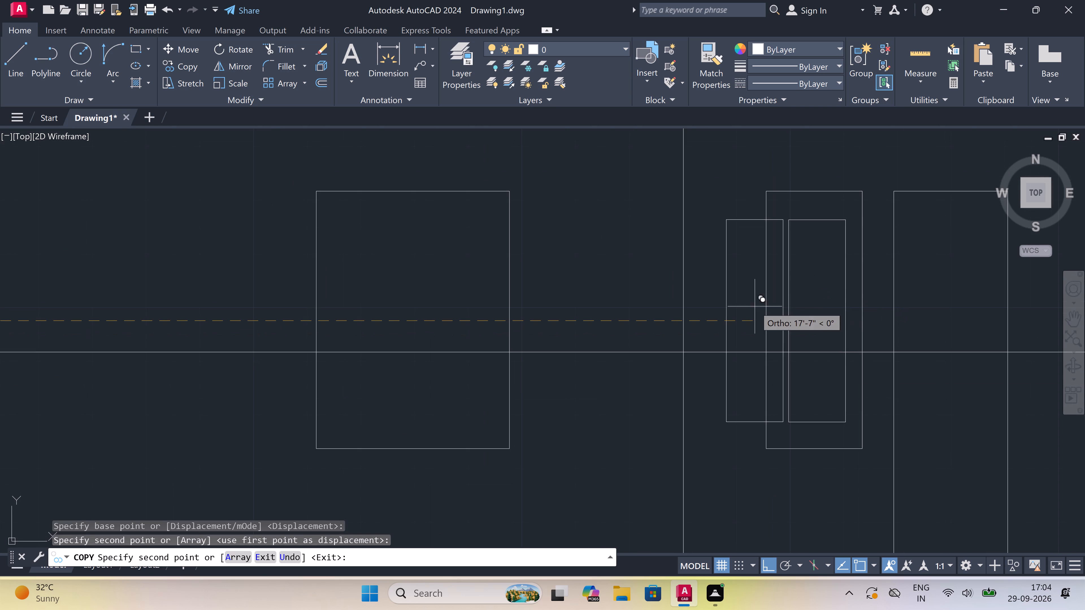
{"action": "scroll", "coordinate": [600, 304], "scroll_direction": "down", "scroll_amount": 4}
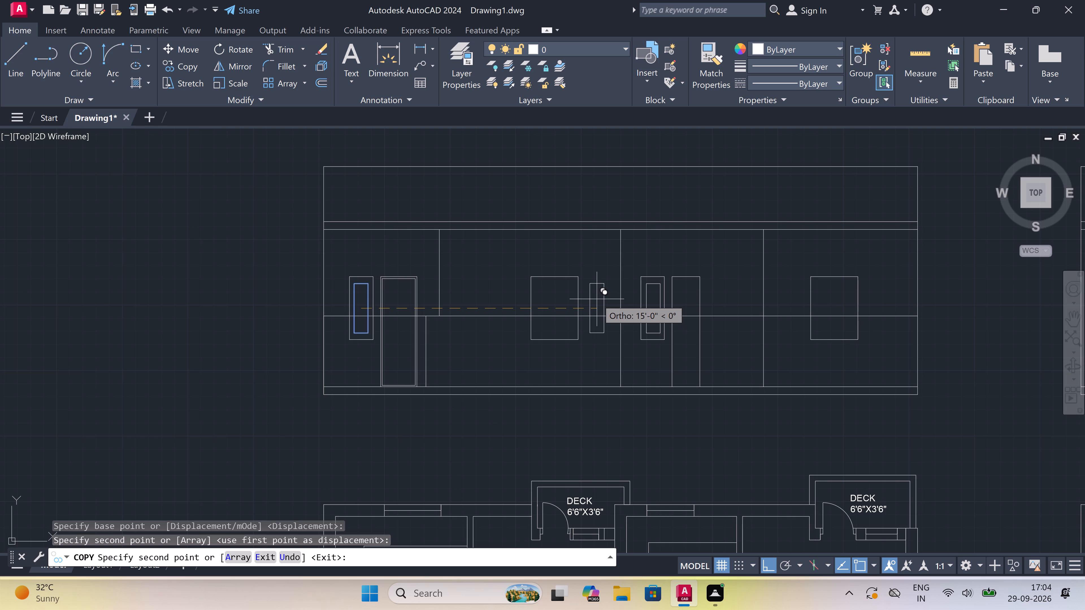
{"action": "key", "text": "Escape"}
Draw a slightly inset rectangle inside the elevation's western wide window, from near its upper west corner to near its lower east corner.
{"action": "type", "text": "REC"}
{"action": "key", "text": "space"}
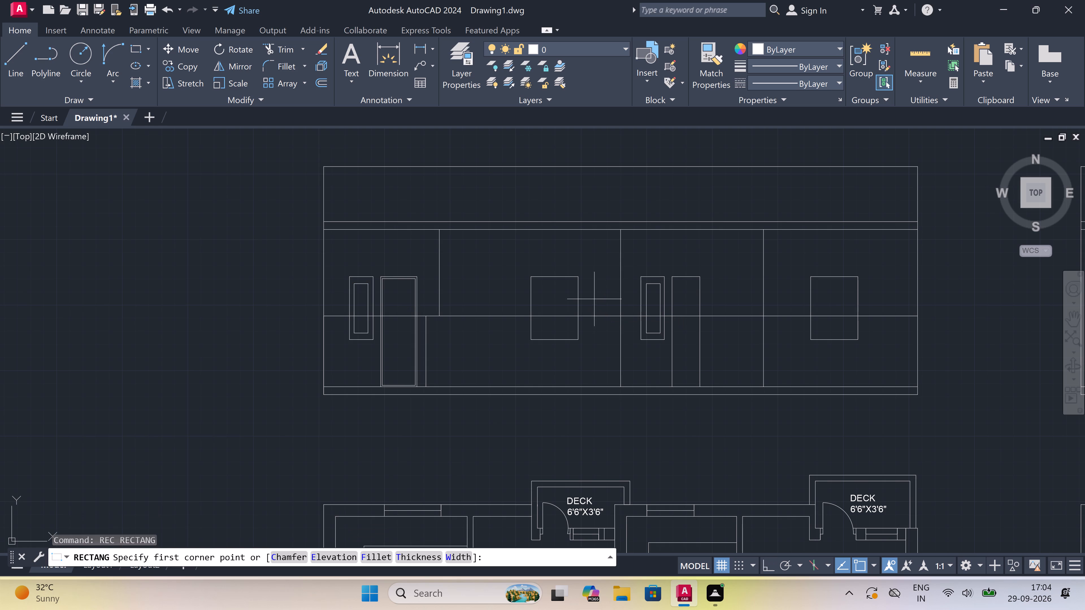
{"action": "scroll", "coordinate": [559, 290], "scroll_direction": "up", "scroll_amount": 2}
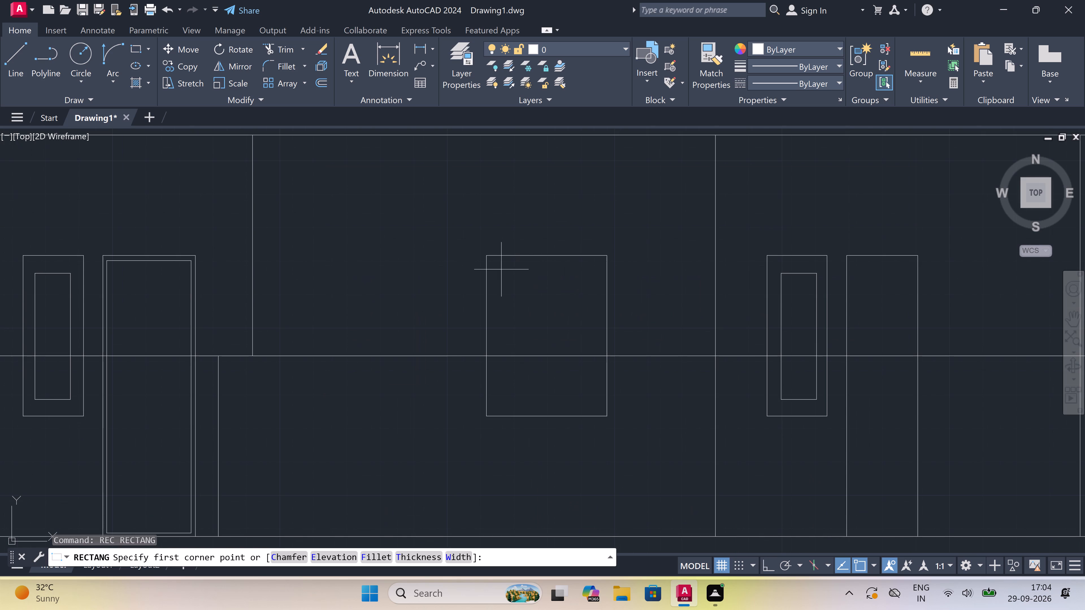
{"action": "scroll", "coordinate": [489, 266], "scroll_direction": "up", "scroll_amount": 2}
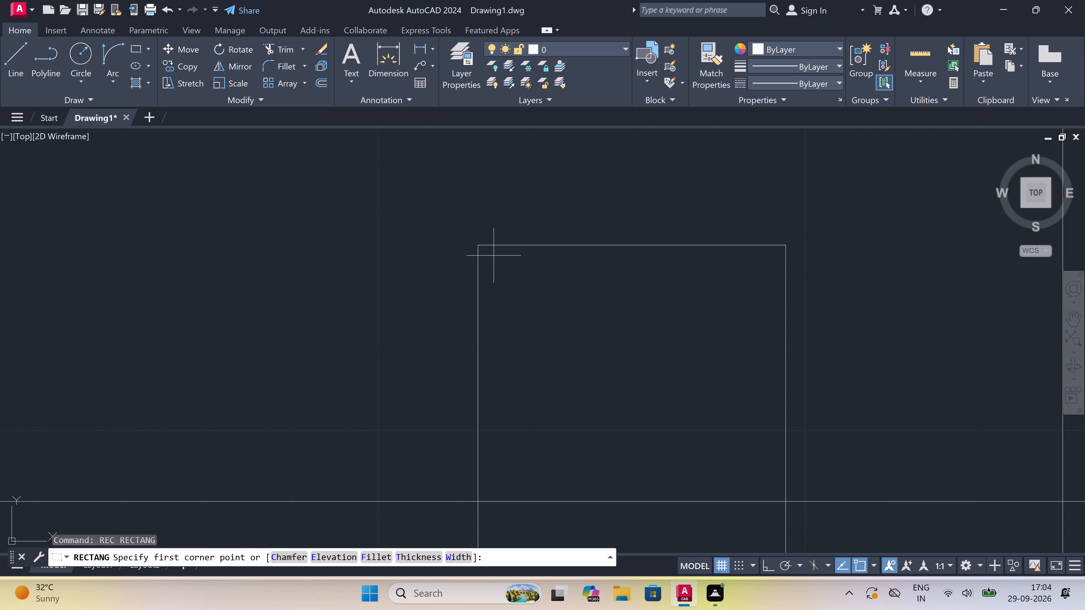
{"action": "left_click", "coordinate": [490, 259]}
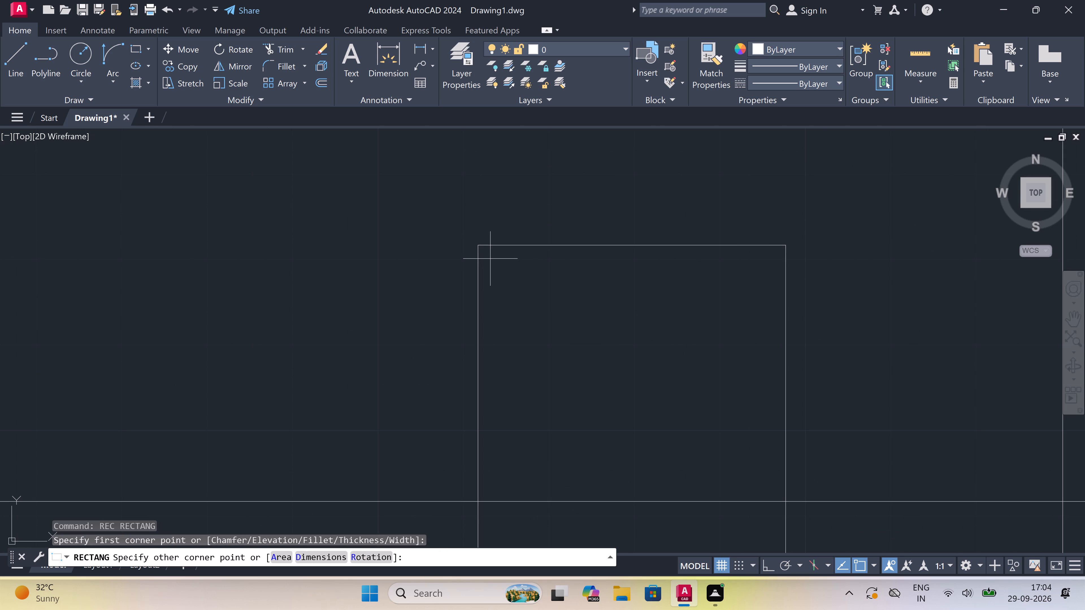
{"action": "scroll", "coordinate": [560, 295], "scroll_direction": "down", "scroll_amount": 2}
{"action": "scroll", "coordinate": [643, 434], "scroll_direction": "up", "scroll_amount": 1}
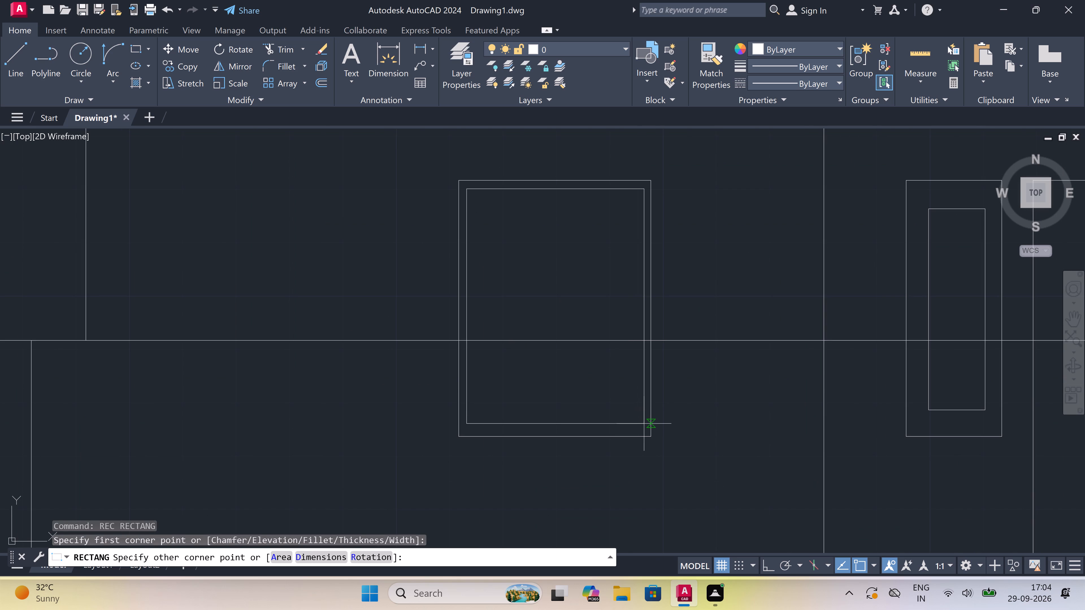
{"action": "scroll", "coordinate": [644, 424], "scroll_direction": "up", "scroll_amount": 2}
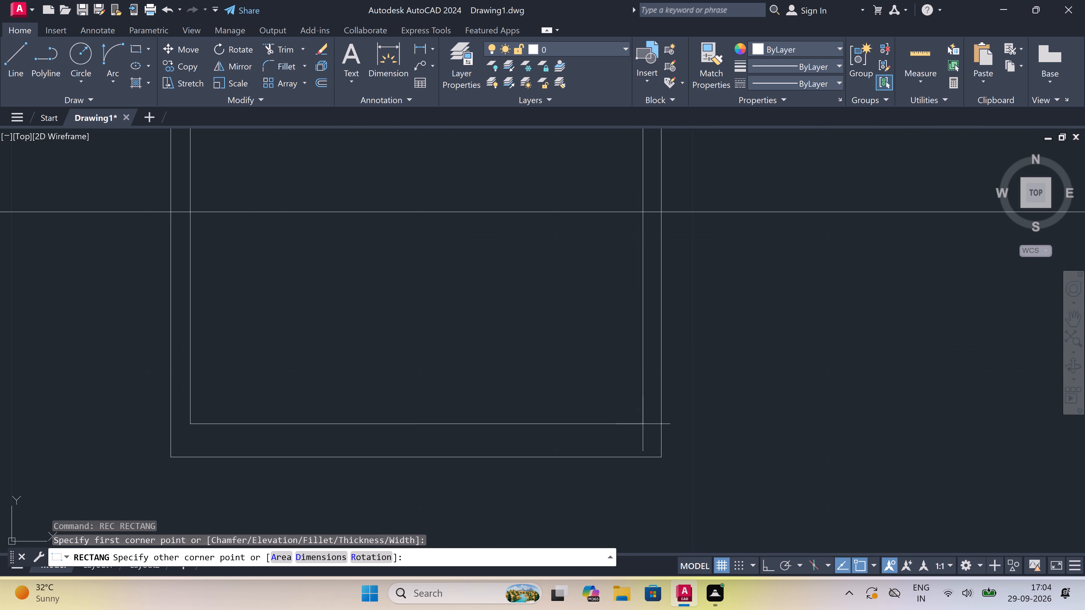
{"action": "left_click", "coordinate": [640, 430]}
Draw a vertical centre line in the western wide window, from the inner rectangle's bottom edge to its top edge.
{"action": "scroll", "coordinate": [494, 380], "scroll_direction": "down", "scroll_amount": 1}
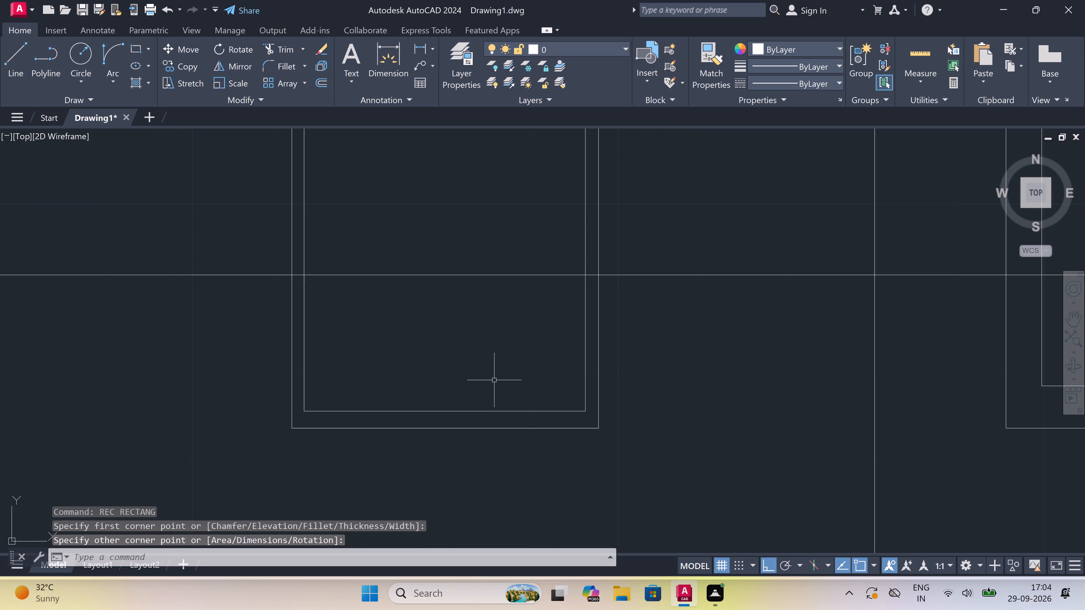
{"action": "type", "text": "L"}
{"action": "key", "text": "space"}
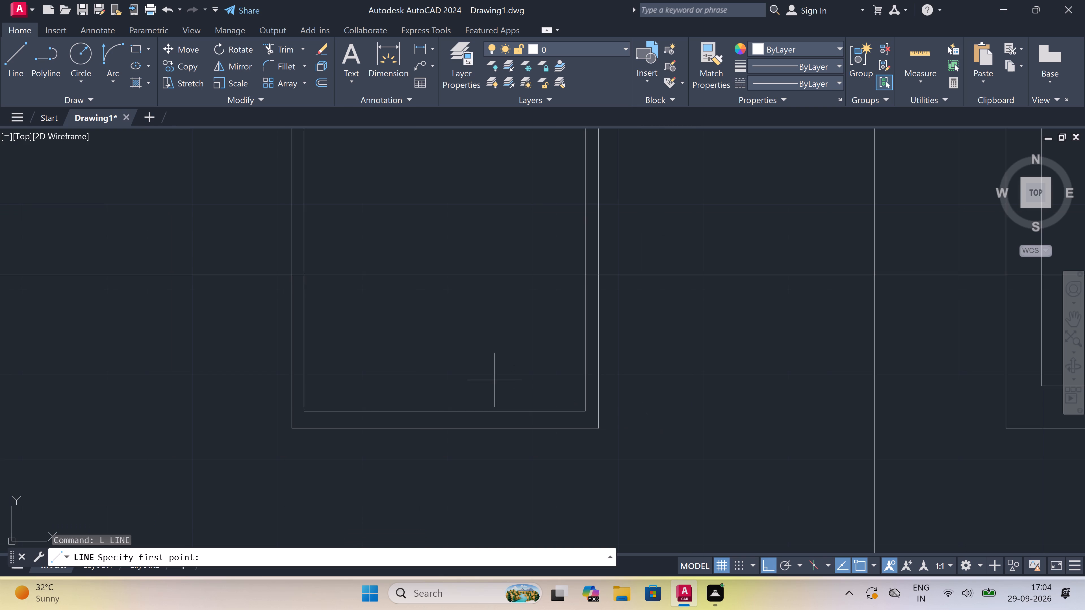
{"action": "left_click", "coordinate": [442, 411]}
{"action": "scroll", "coordinate": [441, 378], "scroll_direction": "down", "scroll_amount": 2}
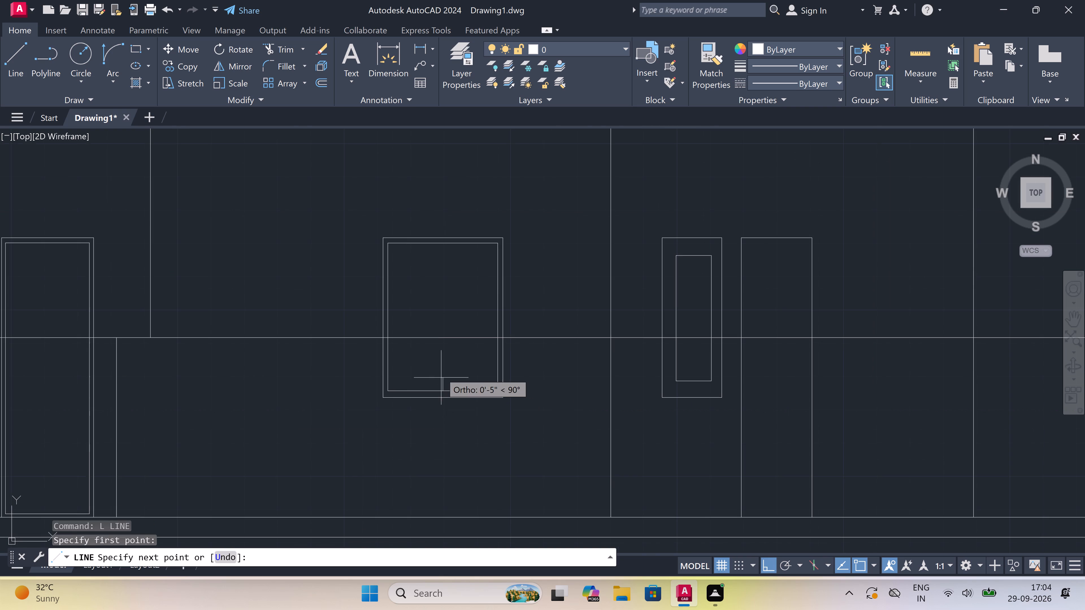
{"action": "scroll", "coordinate": [432, 249], "scroll_direction": "up", "scroll_amount": 2}
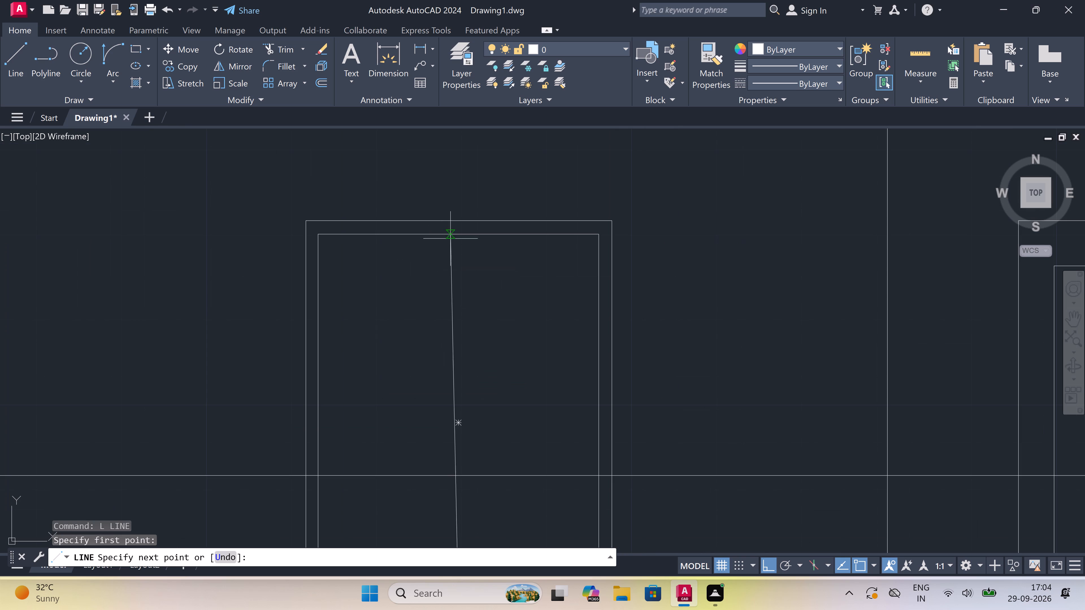
{"action": "left_click", "coordinate": [457, 236]}
{"action": "key", "text": "Escape"}
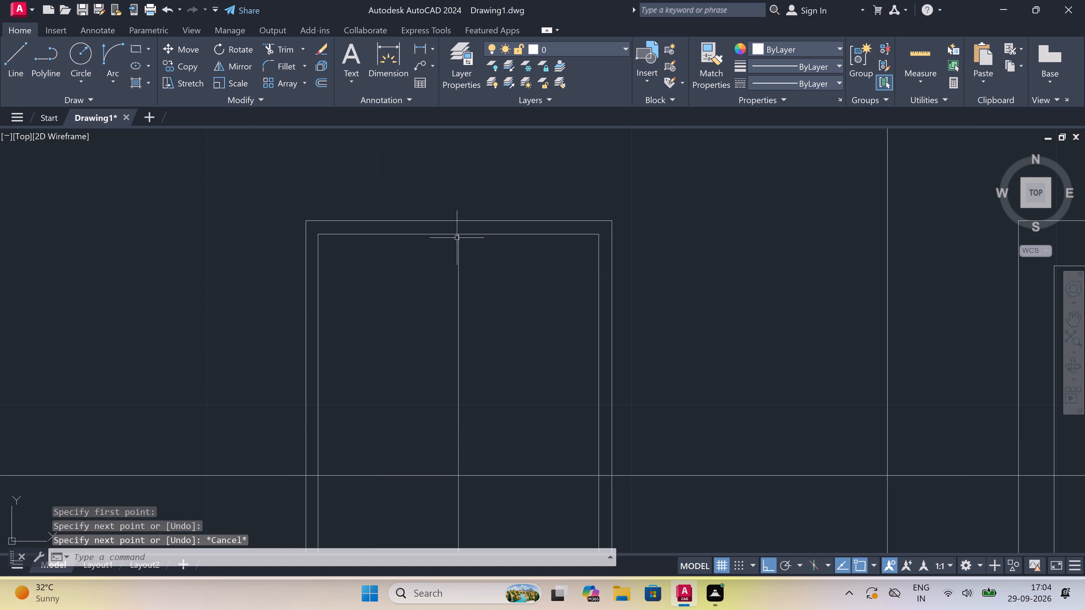
Draw a slightly inset rectangle inside the elevation's easternmost wide window, from near its upper west corner to near its lower east corner.
{"action": "key", "text": "space"}
{"action": "scroll", "coordinate": [456, 238], "scroll_direction": "down", "scroll_amount": 3}
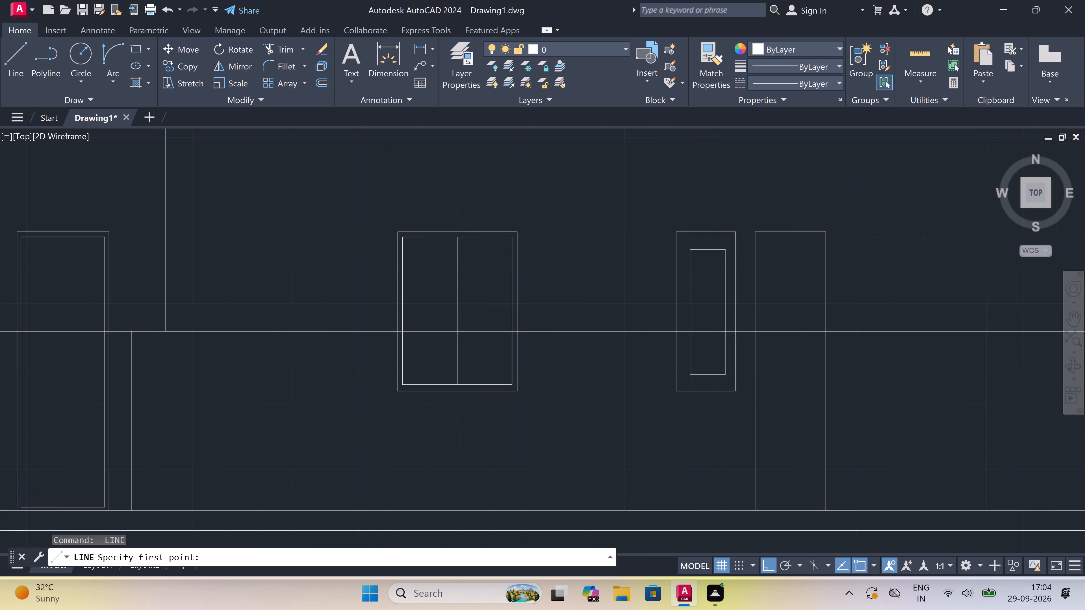
{"action": "scroll", "coordinate": [456, 238], "scroll_direction": "down", "scroll_amount": 2}
{"action": "scroll", "coordinate": [783, 236], "scroll_direction": "up", "scroll_amount": 3}
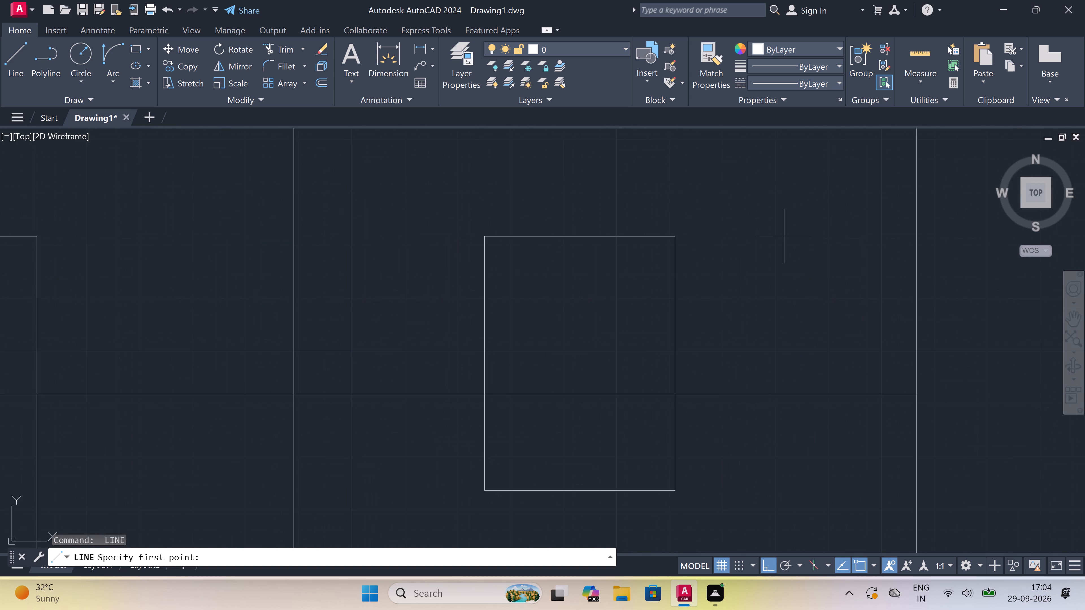
{"action": "key", "text": "Escape"}
{"action": "type", "text": "REC"}
{"action": "key", "text": "space"}
{"action": "scroll", "coordinate": [783, 235], "scroll_direction": "down", "scroll_amount": 1}
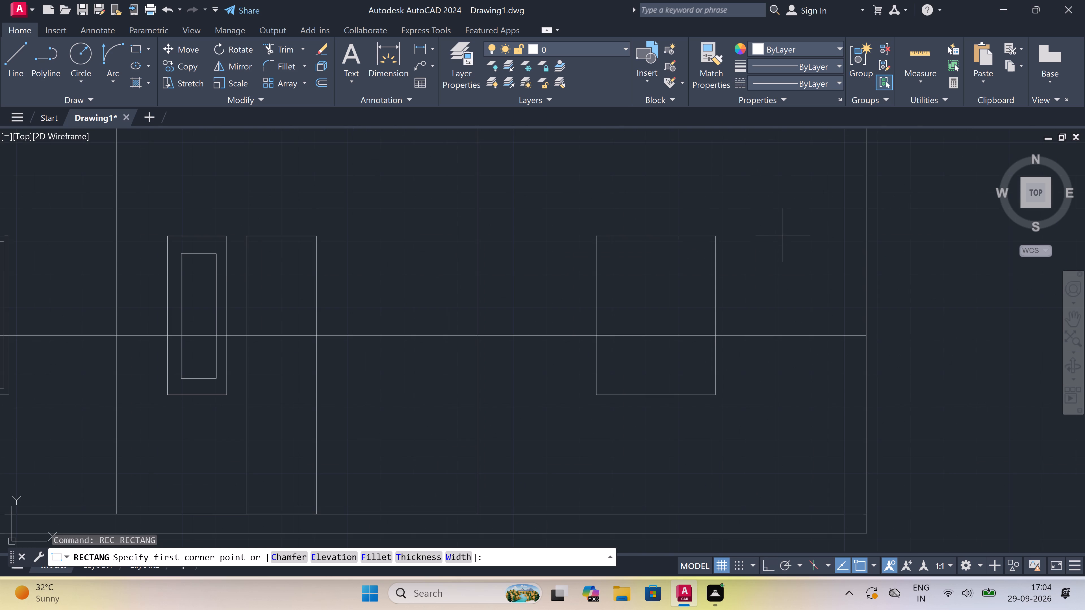
{"action": "scroll", "coordinate": [601, 245], "scroll_direction": "up", "scroll_amount": 2}
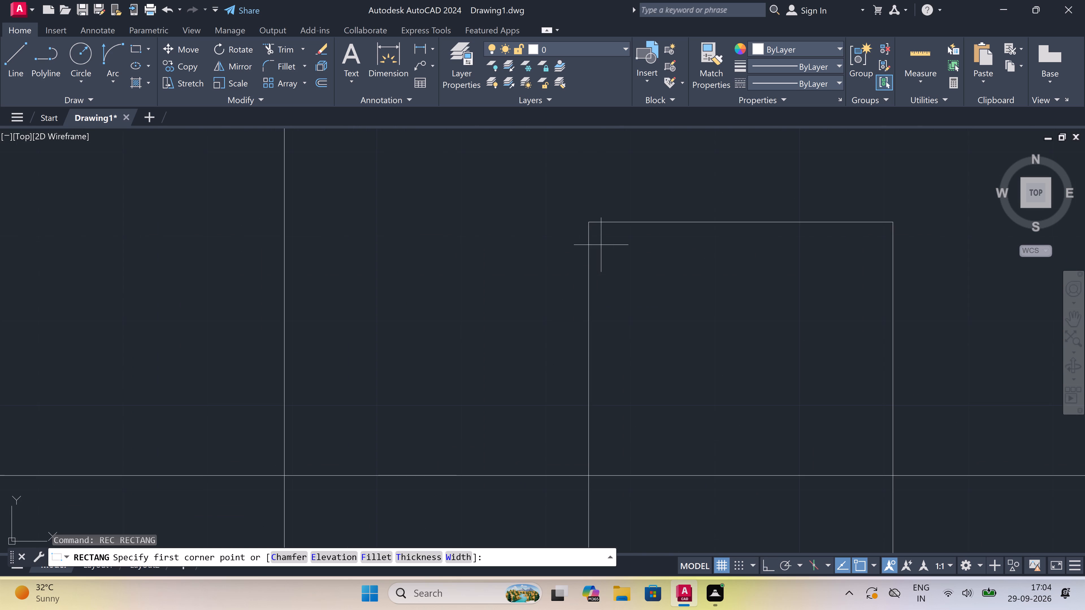
{"action": "scroll", "coordinate": [600, 235], "scroll_direction": "up", "scroll_amount": 1}
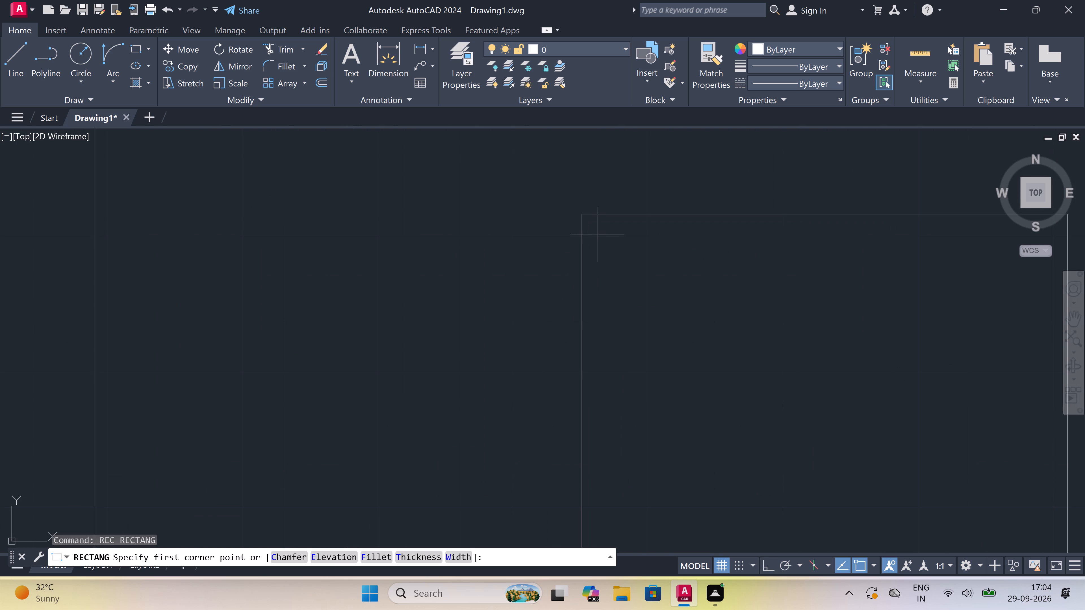
{"action": "left_click", "coordinate": [598, 232]}
{"action": "scroll", "coordinate": [648, 258], "scroll_direction": "down", "scroll_amount": 3}
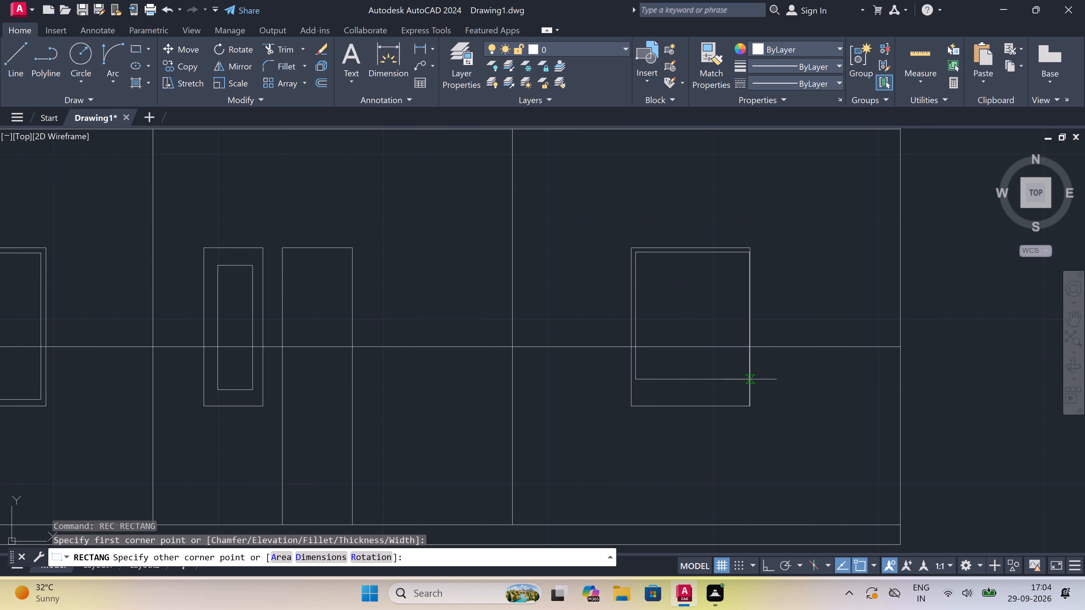
{"action": "scroll", "coordinate": [744, 394], "scroll_direction": "up", "scroll_amount": 2}
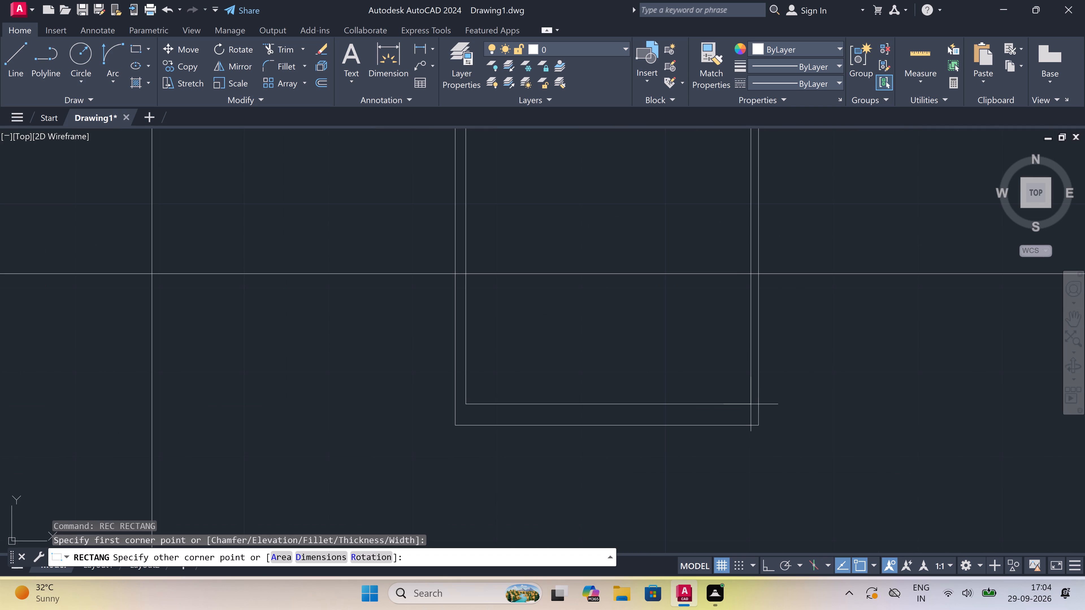
{"action": "scroll", "coordinate": [748, 408], "scroll_direction": "down", "scroll_amount": 1}
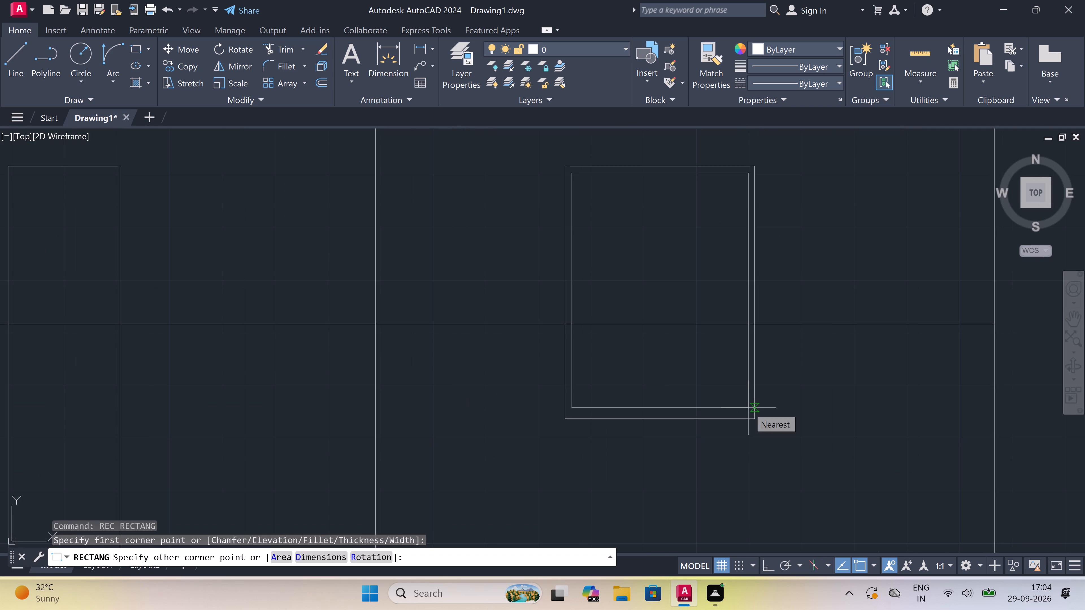
{"action": "scroll", "coordinate": [748, 410], "scroll_direction": "up", "scroll_amount": 1}
{"action": "left_click", "coordinate": [748, 411]}
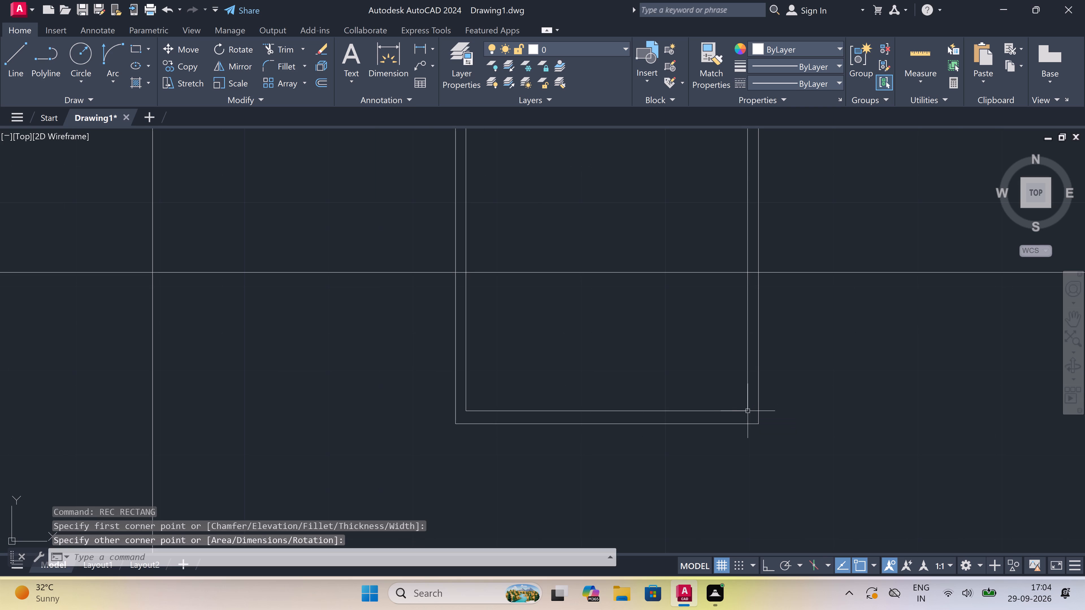
Draw a vertical centre line in the easternmost wide window between the midpoints of the inner rectangle's bottom and top edges.
{"action": "scroll", "coordinate": [674, 400], "scroll_direction": "down", "scroll_amount": 2}
{"action": "scroll", "coordinate": [690, 357], "scroll_direction": "up", "scroll_amount": 1}
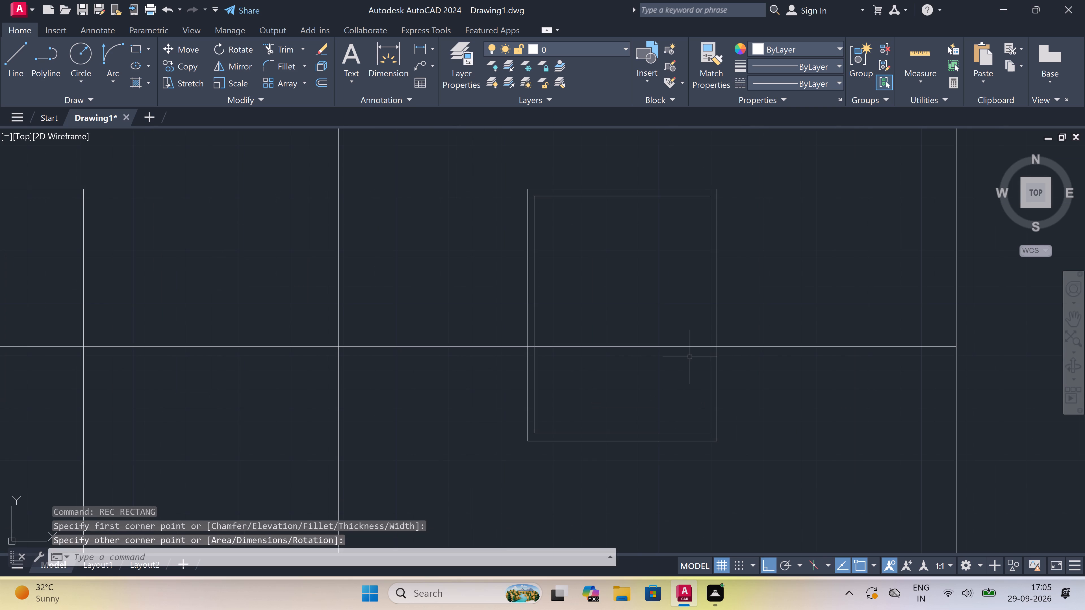
{"action": "type", "text": "L"}
{"action": "key", "text": "space"}
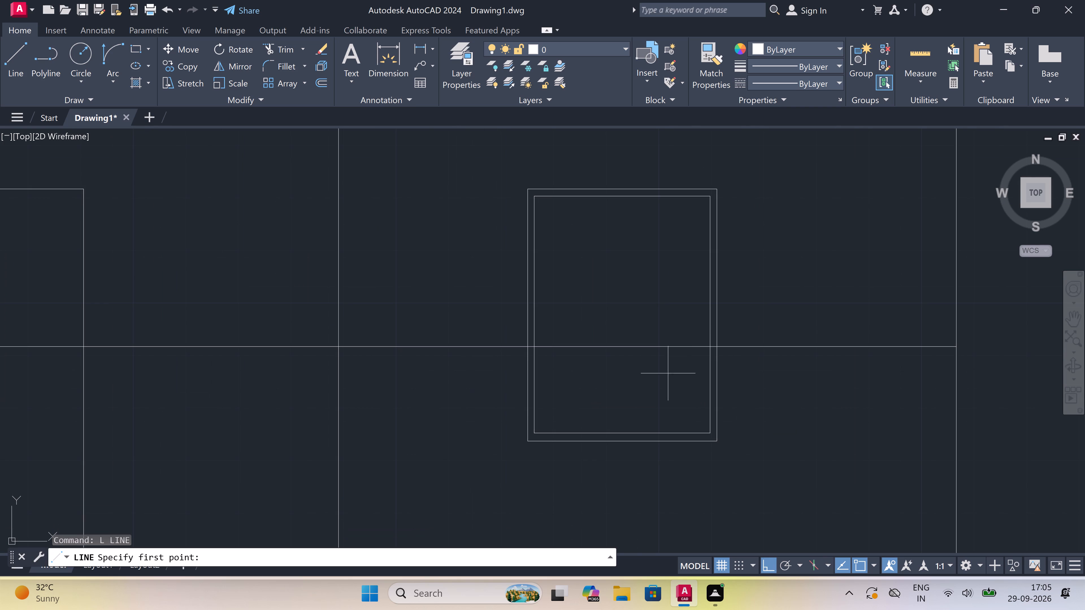
{"action": "left_click", "coordinate": [621, 432]}
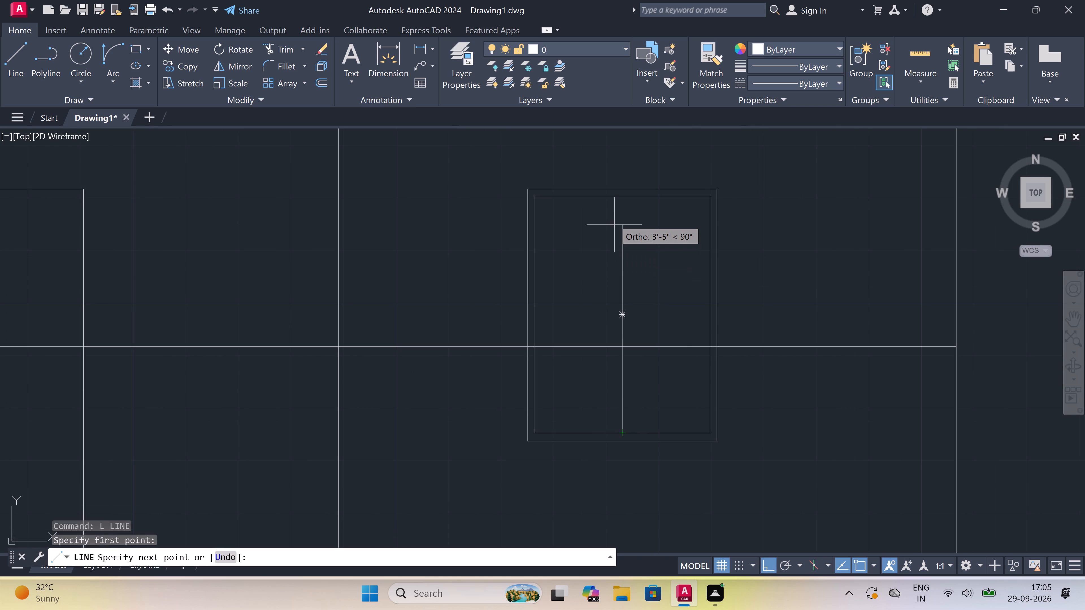
{"action": "left_click", "coordinate": [620, 199]}
{"action": "key", "text": "Escape"}
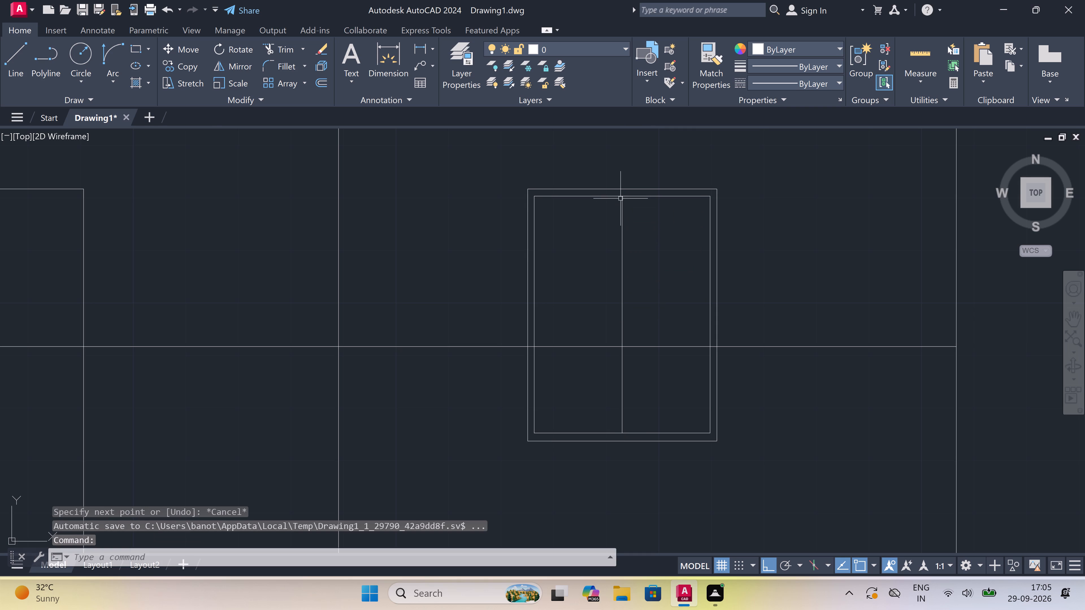
Review the elevation's framed doors and windows together with the section and the floor plans beneath them.
{"action": "scroll", "coordinate": [594, 188], "scroll_direction": "down", "scroll_amount": 3}
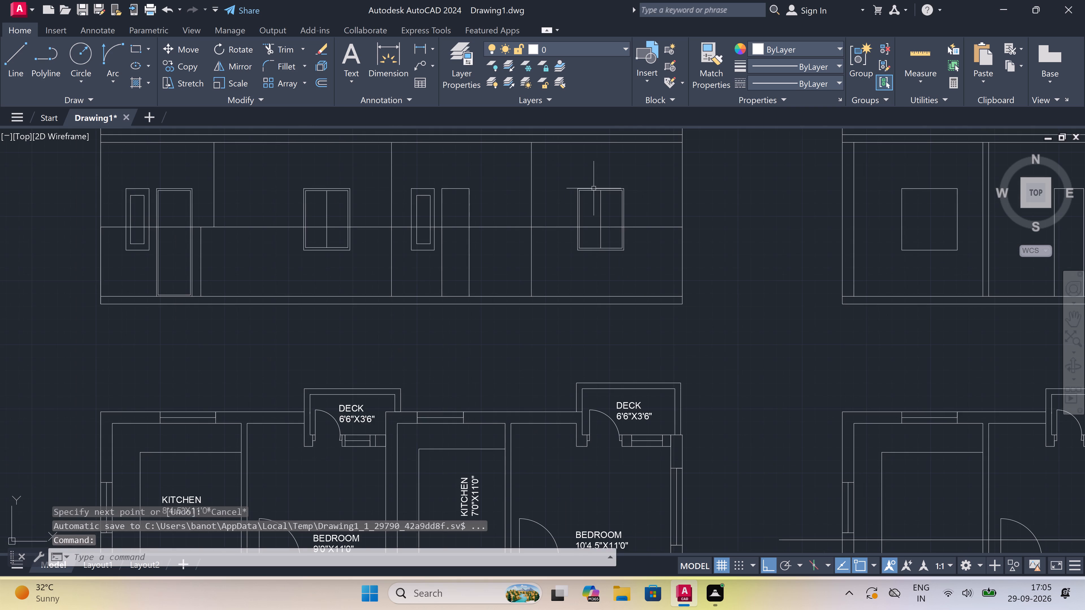
{"action": "scroll", "coordinate": [594, 189], "scroll_direction": "down", "scroll_amount": 2}
{"action": "scroll", "coordinate": [569, 181], "scroll_direction": "up", "scroll_amount": 1}
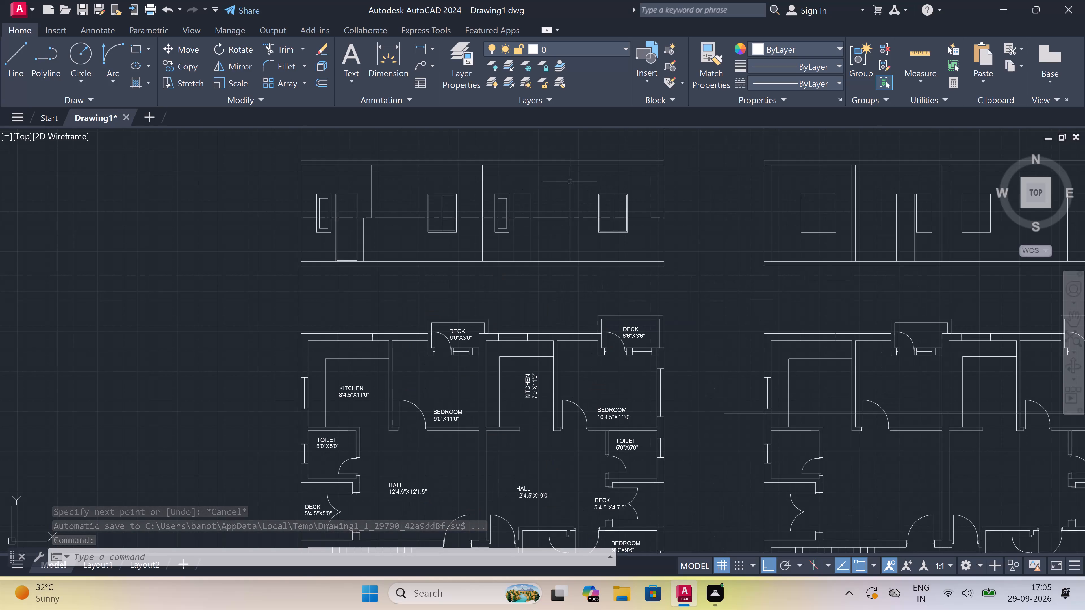
{"action": "scroll", "coordinate": [579, 278], "scroll_direction": "down", "scroll_amount": 1}
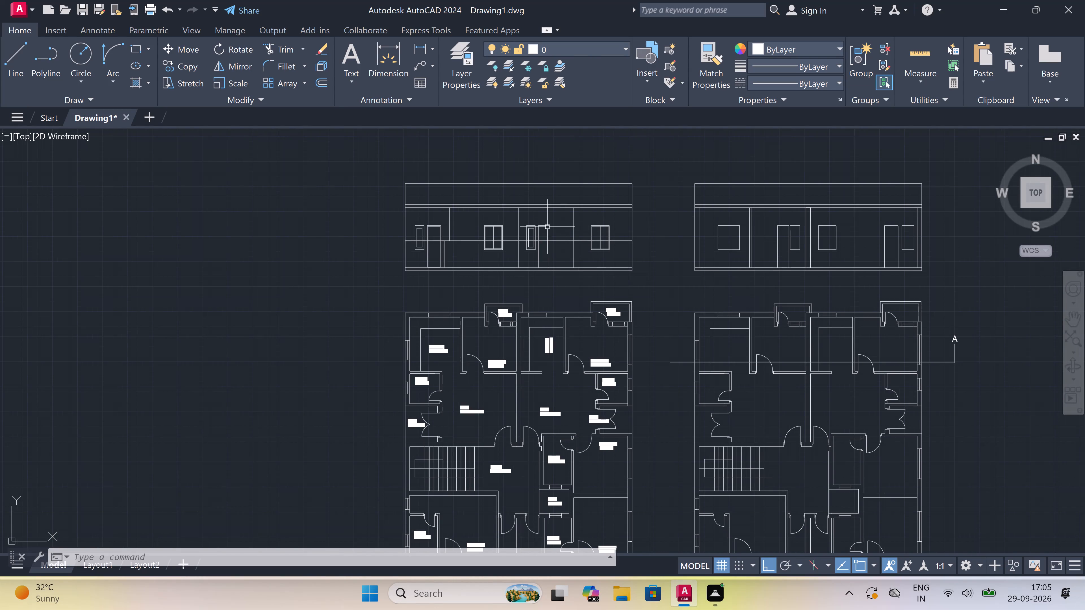
{"action": "scroll", "coordinate": [537, 225], "scroll_direction": "up", "scroll_amount": 2}
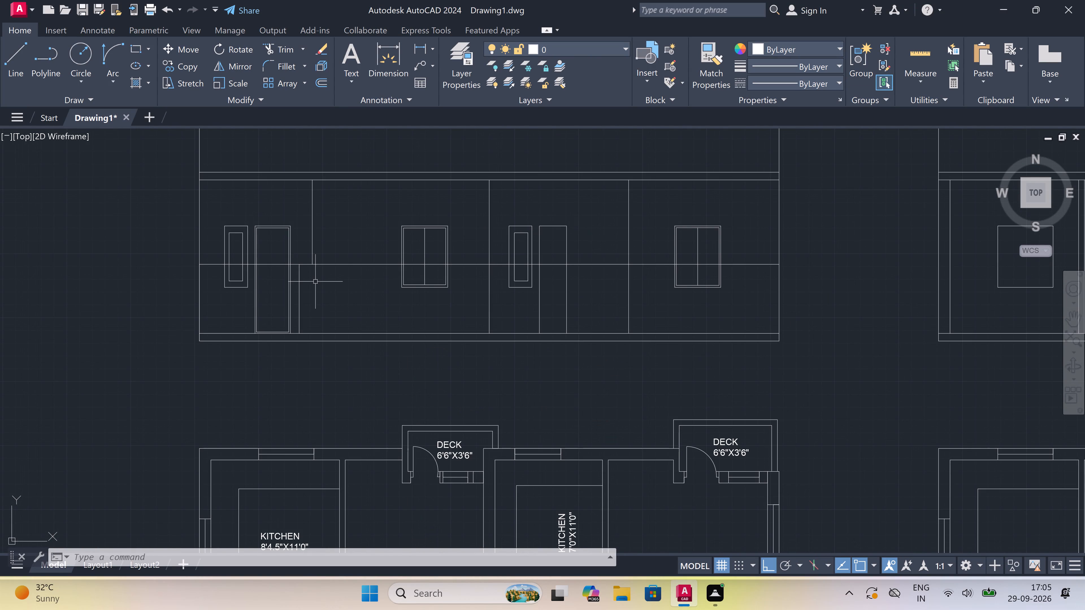
{"action": "scroll", "coordinate": [410, 275], "scroll_direction": "down", "scroll_amount": 2}
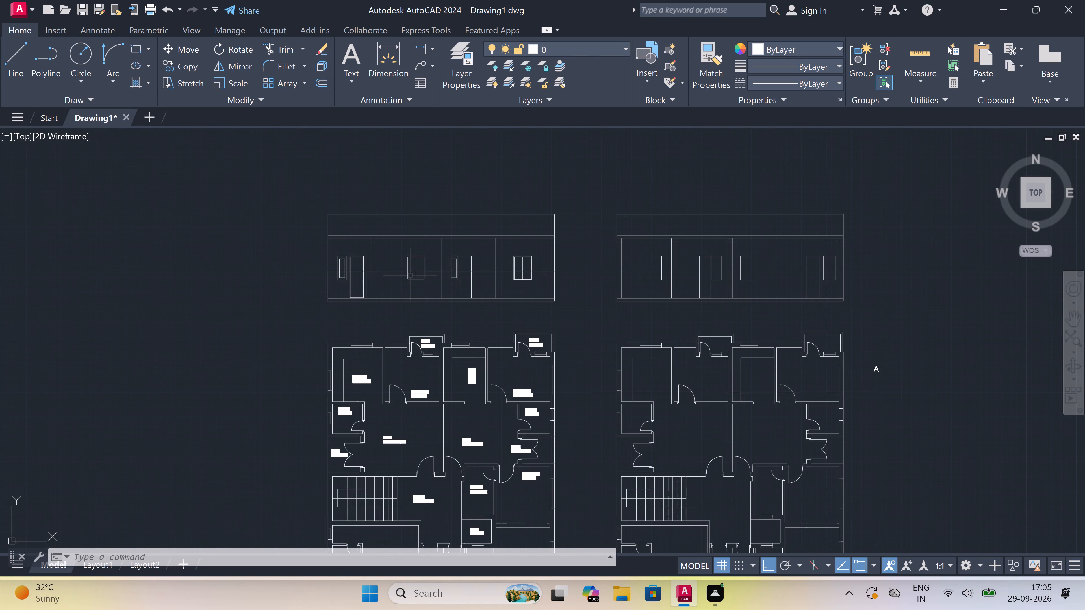
{"action": "scroll", "coordinate": [472, 278], "scroll_direction": "down", "scroll_amount": 2}
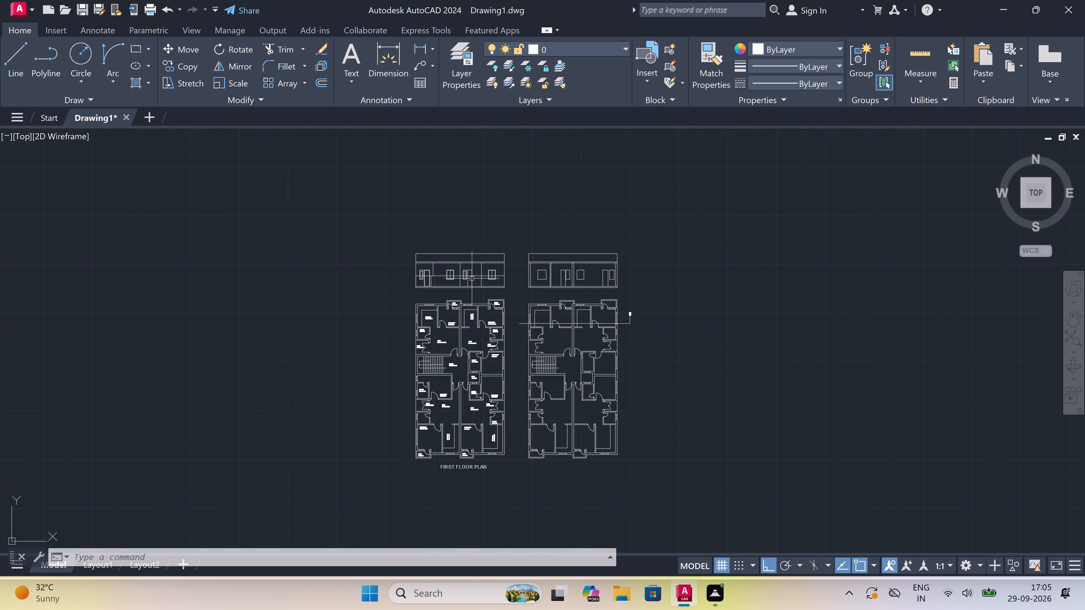
{"action": "scroll", "coordinate": [459, 266], "scroll_direction": "up", "scroll_amount": 2}
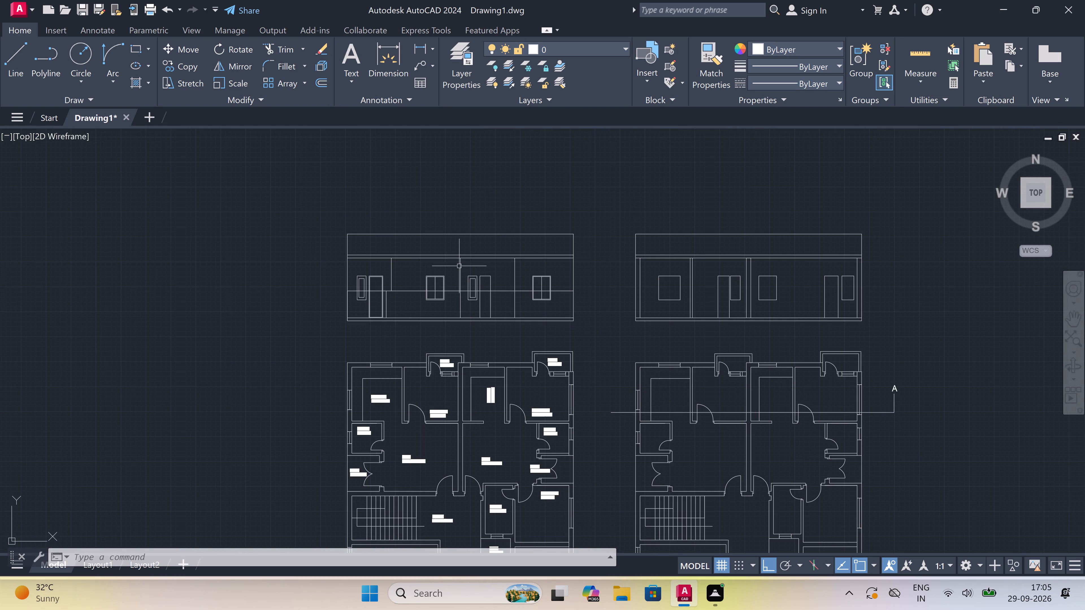
{"action": "scroll", "coordinate": [459, 267], "scroll_direction": "down", "scroll_amount": 2}
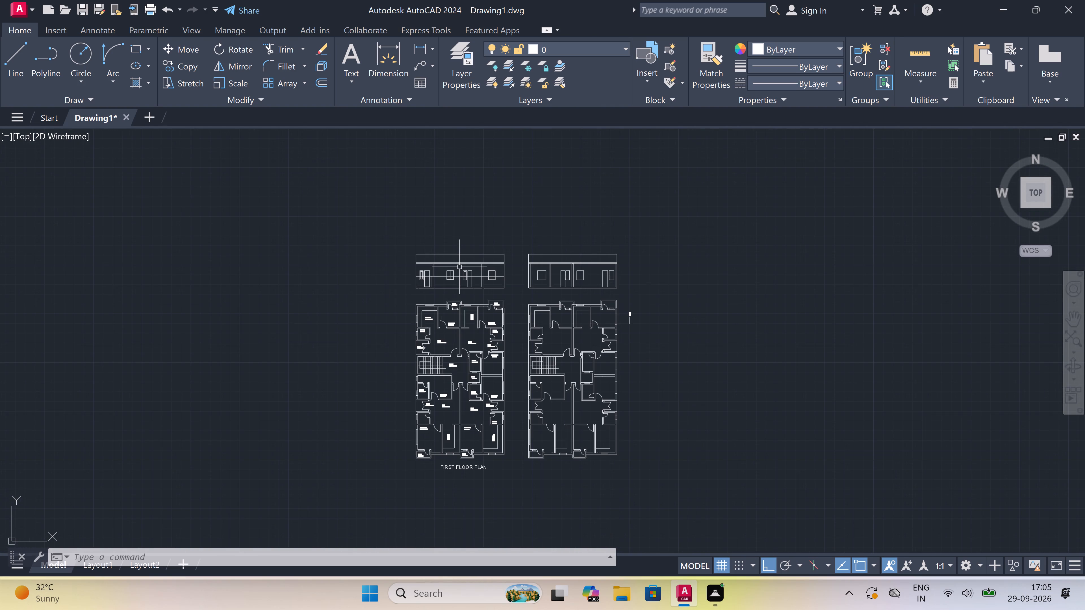
{"action": "scroll", "coordinate": [459, 267], "scroll_direction": "up", "scroll_amount": 2}
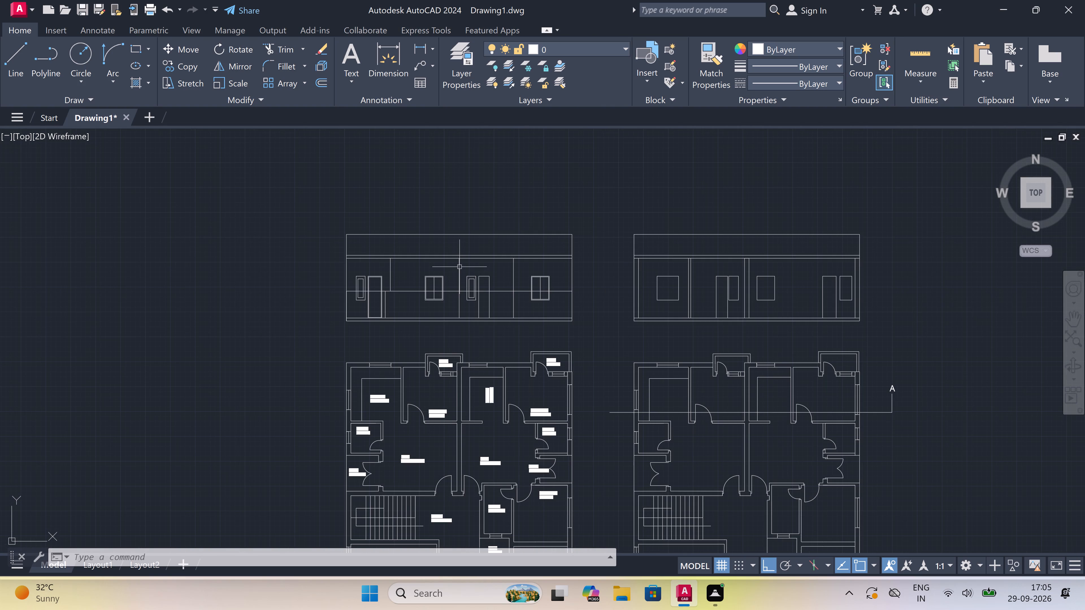
{"action": "scroll", "coordinate": [459, 267], "scroll_direction": "down", "scroll_amount": 1}
{"action": "scroll", "coordinate": [459, 267], "scroll_direction": "up", "scroll_amount": 1}
{"action": "scroll", "coordinate": [459, 267], "scroll_direction": "down", "scroll_amount": 1}
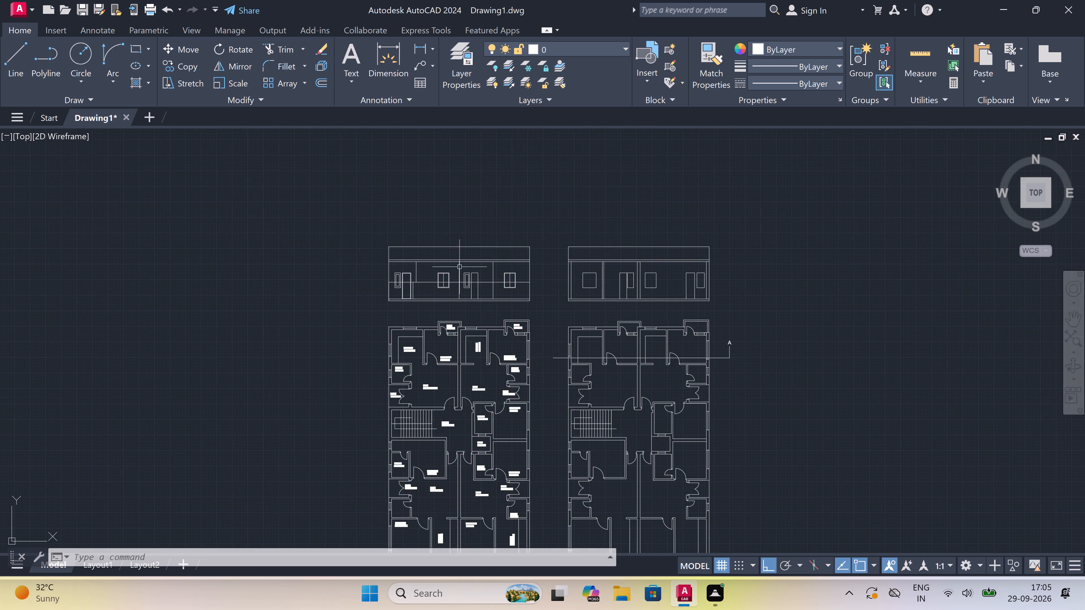
{"action": "scroll", "coordinate": [459, 267], "scroll_direction": "up", "scroll_amount": 2}
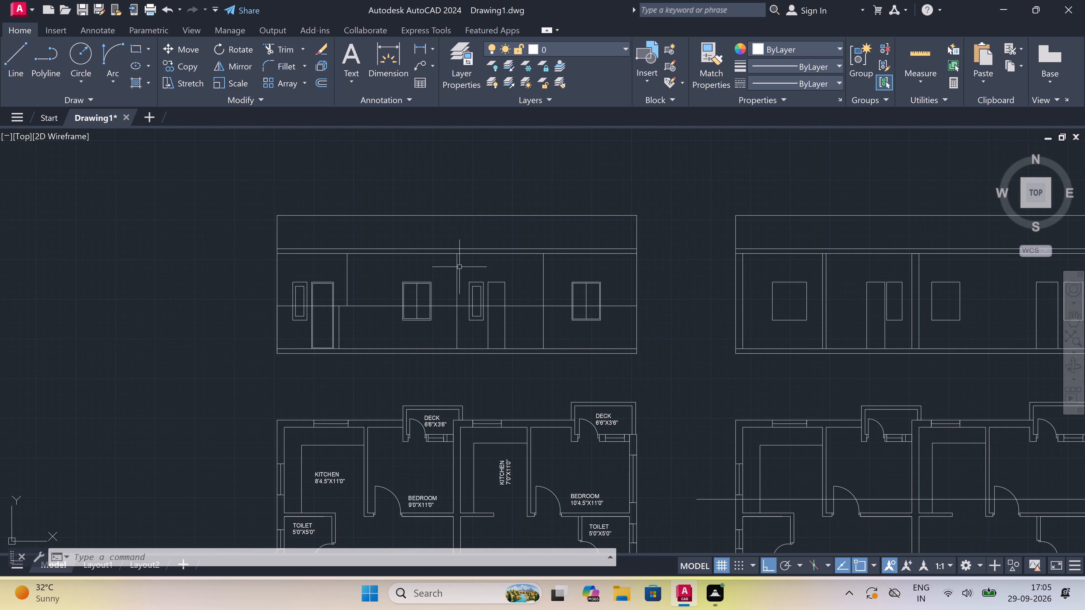
Draw a vertical line along the eastern door's east edge, from the elevation's horizontal mid-height line down to the floor line.
{"action": "type", "text": "L"}
{"action": "key", "text": "space"}
{"action": "scroll", "coordinate": [459, 267], "scroll_direction": "up", "scroll_amount": 2}
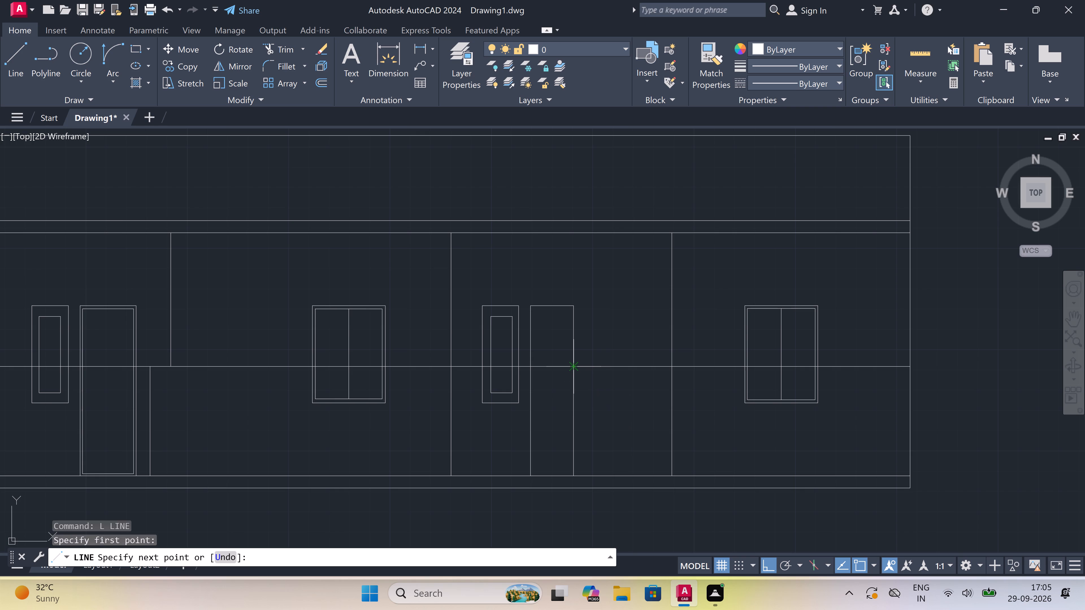
{"action": "left_click", "coordinate": [572, 367]}
{"action": "left_click", "coordinate": [574, 478]}
{"action": "key", "text": "Escape"}
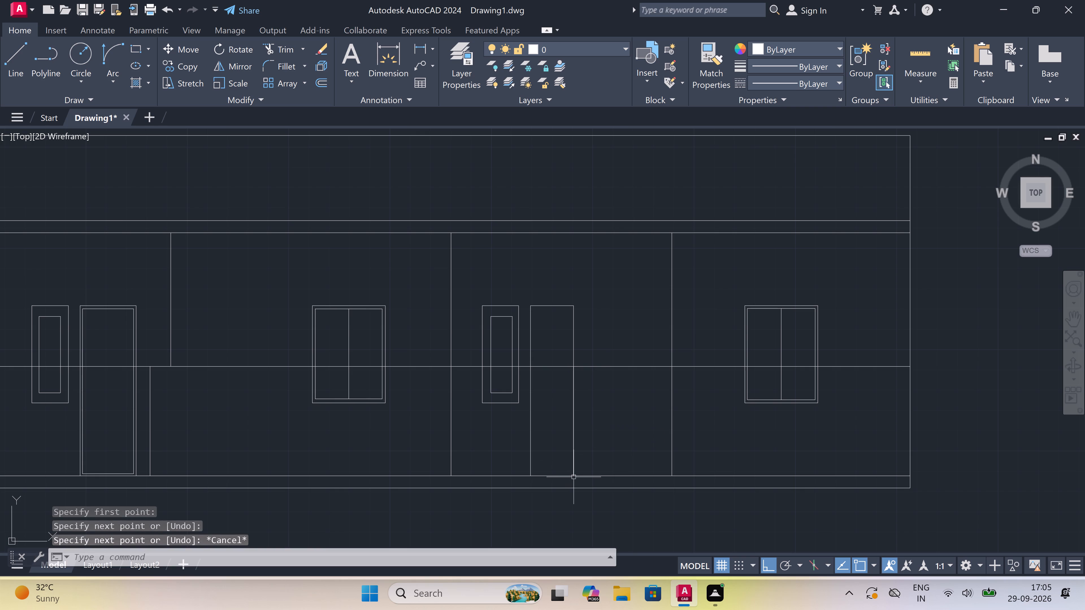
Trim the mid-height horizontal line from the eastern door's east edge to the west edge of the easternmost wide window.
{"action": "type", "text": "TR"}
{"action": "key", "text": "space"}
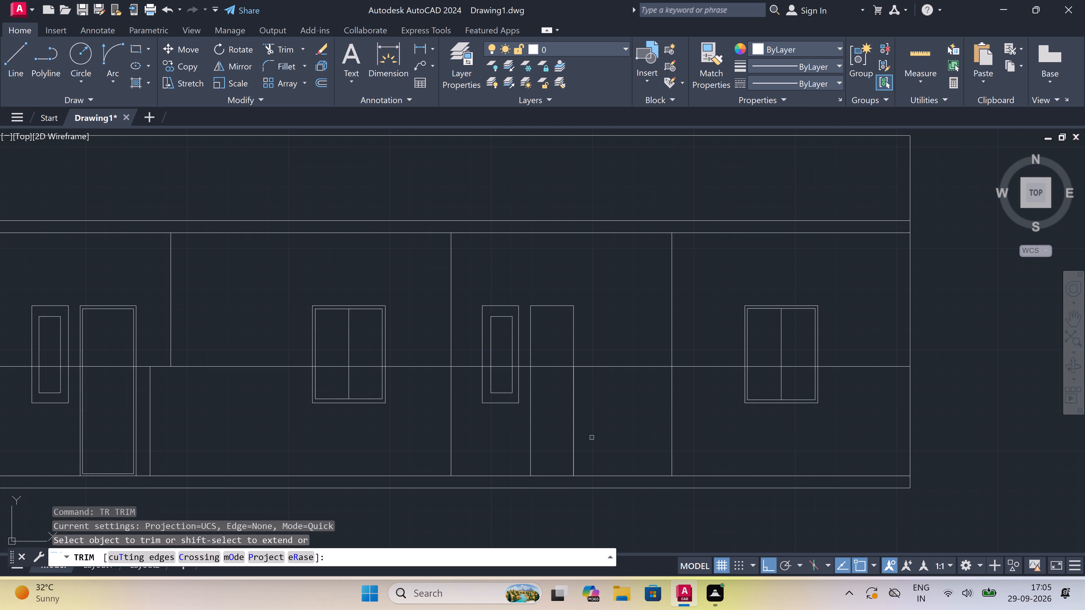
{"action": "left_click", "coordinate": [601, 421]}
{"action": "left_click", "coordinate": [605, 340]}
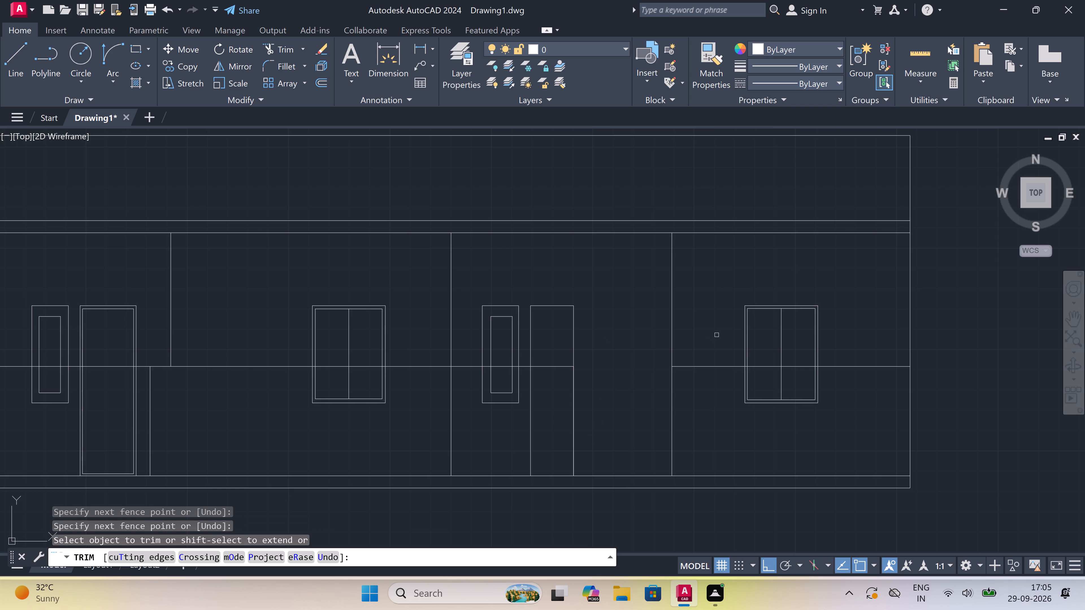
{"action": "double_click", "coordinate": [716, 335]}
{"action": "left_click", "coordinate": [719, 408]}
{"action": "key", "text": "Escape"}
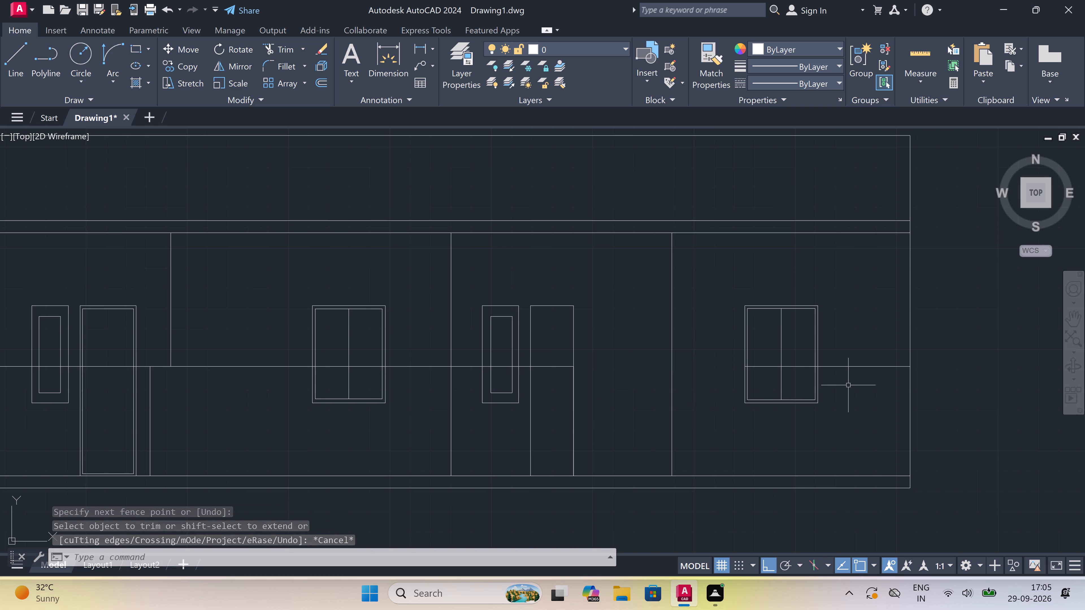
Delete the leftover mid-height line running through the easternmost wide window to the elevation's east wall.
{"action": "scroll", "coordinate": [899, 361], "scroll_direction": "up", "scroll_amount": 2}
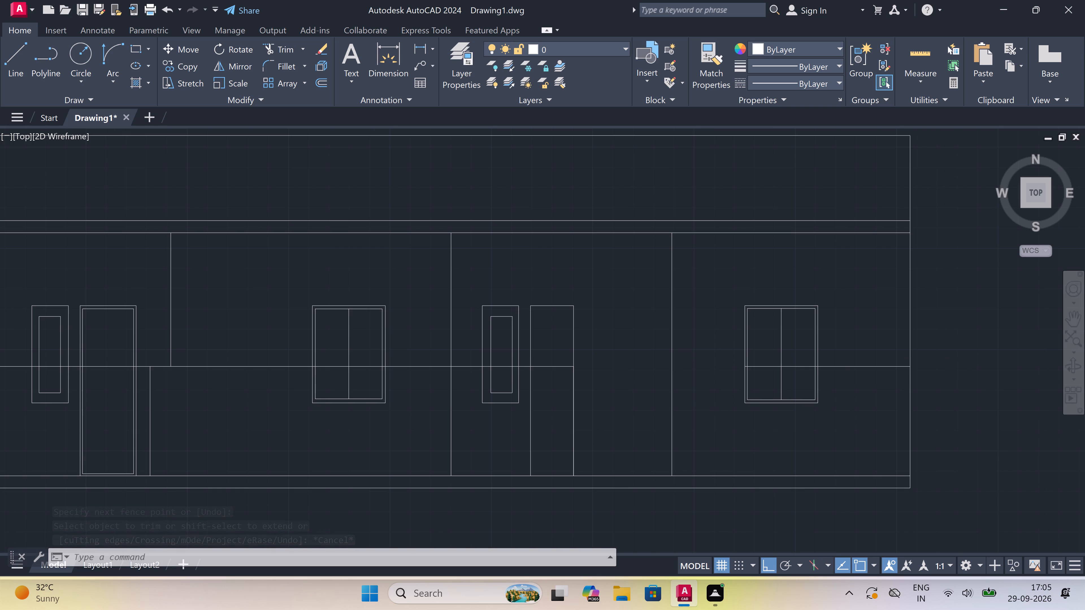
{"action": "left_click", "coordinate": [875, 352]}
{"action": "left_click", "coordinate": [811, 438]}
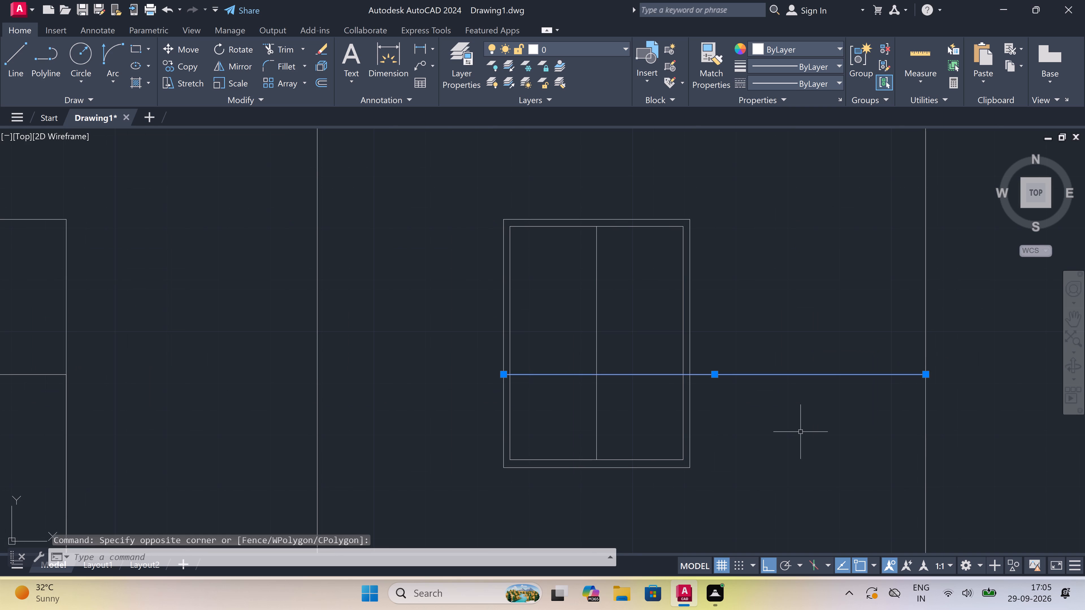
{"action": "key", "text": "Delete"}
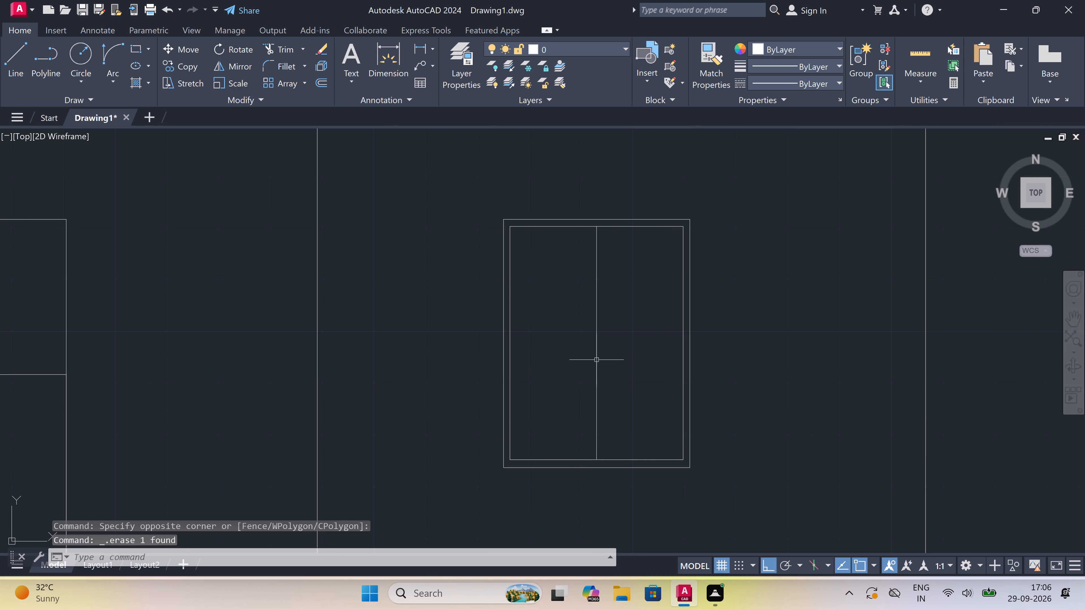
Trim the mid-height horizontal line on both sides of the western wide window, between the two neighbouring vertical wall lines.
{"action": "scroll", "coordinate": [559, 329], "scroll_direction": "down", "scroll_amount": 7}
{"action": "scroll", "coordinate": [553, 397], "scroll_direction": "up", "scroll_amount": 3}
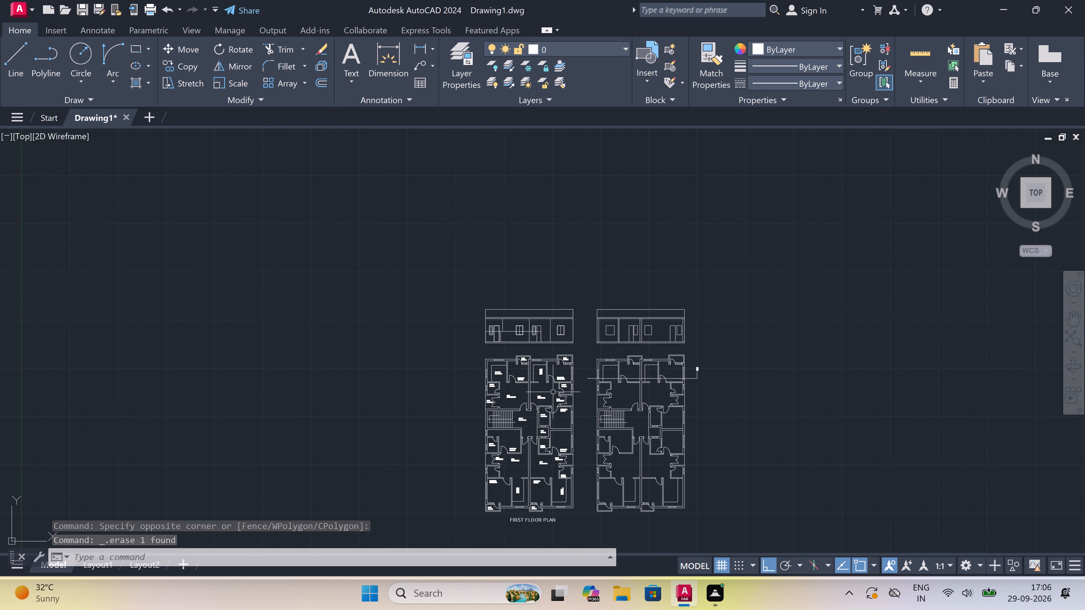
{"action": "scroll", "coordinate": [553, 394], "scroll_direction": "down", "scroll_amount": 2}
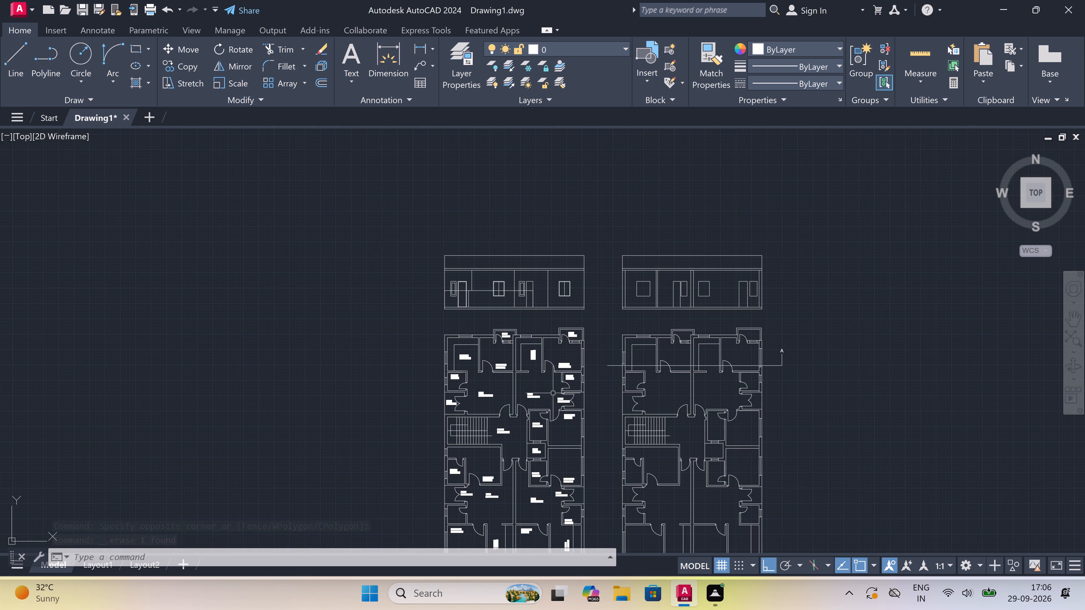
{"action": "scroll", "coordinate": [553, 393], "scroll_direction": "down", "scroll_amount": 1}
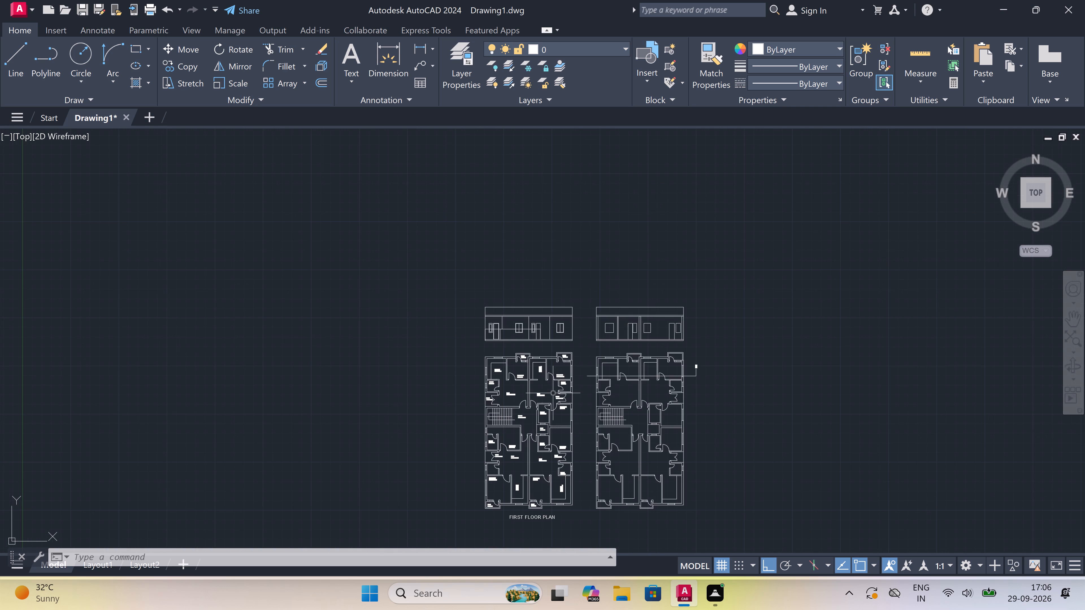
{"action": "scroll", "coordinate": [525, 322], "scroll_direction": "up", "scroll_amount": 4}
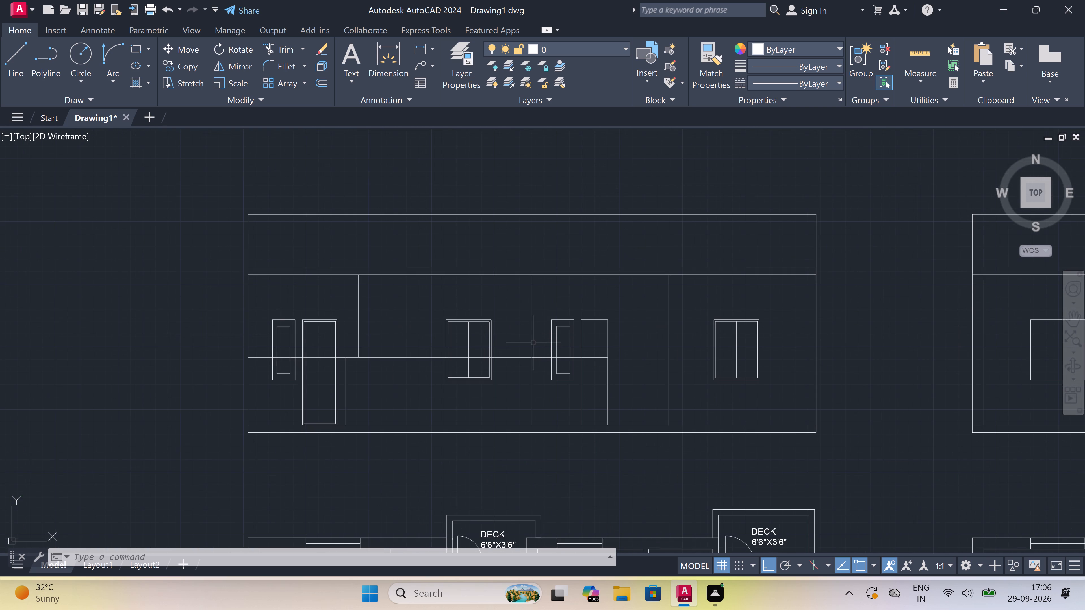
{"action": "type", "text": "TR"}
{"action": "key", "text": "space"}
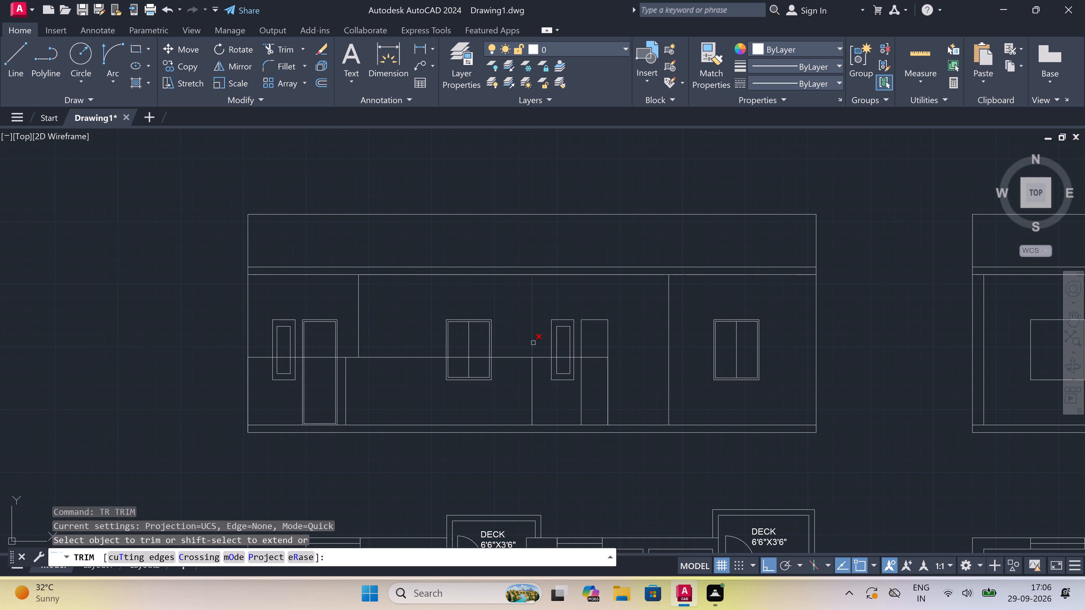
{"action": "left_click", "coordinate": [516, 355]}
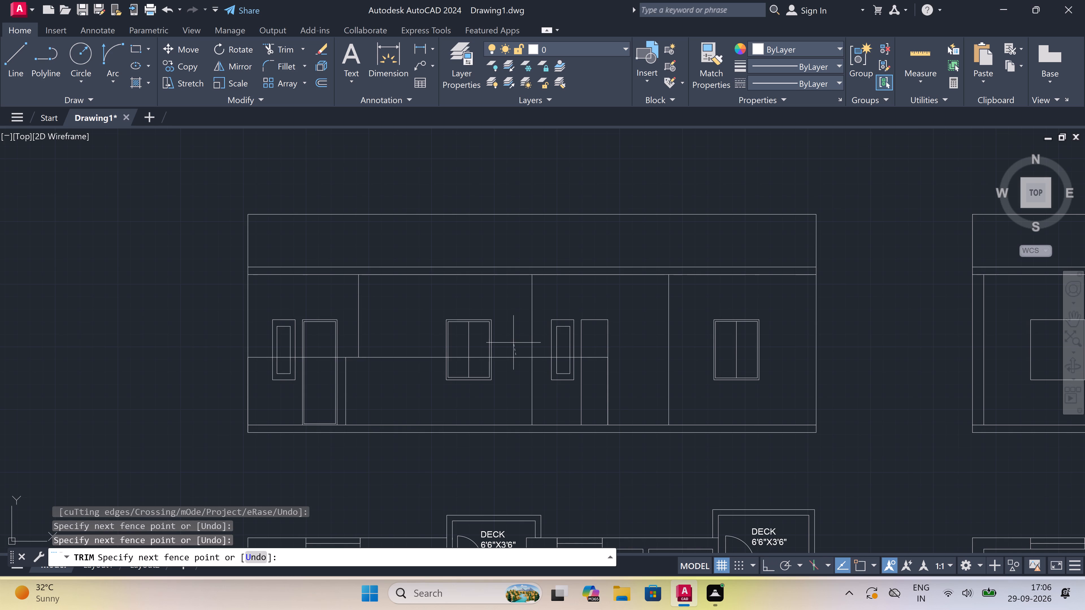
{"action": "left_click", "coordinate": [515, 395]}
{"action": "left_click", "coordinate": [402, 346]}
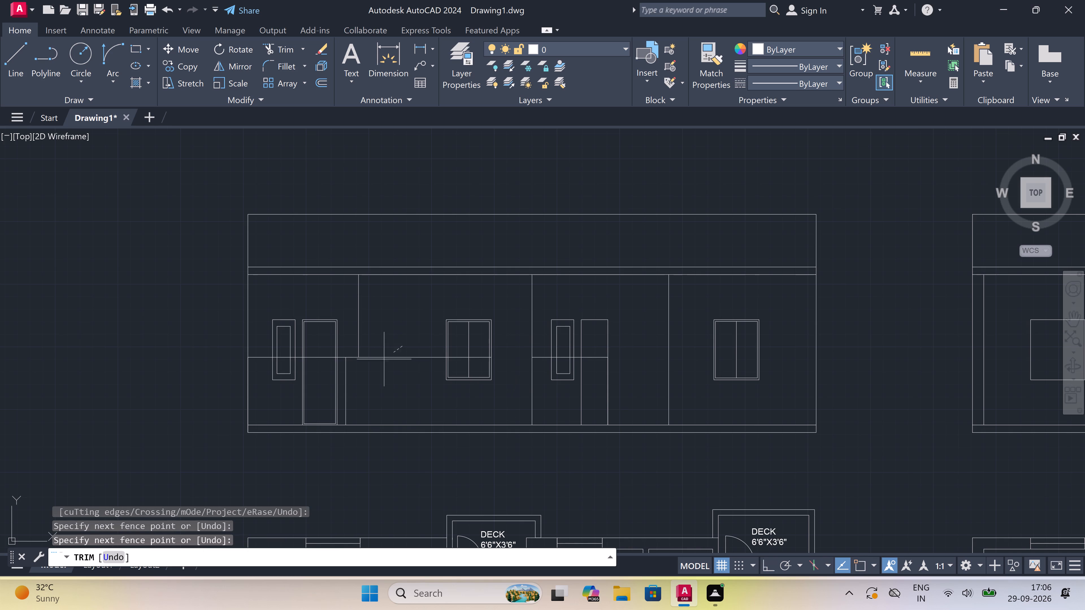
{"action": "left_click", "coordinate": [370, 379]}
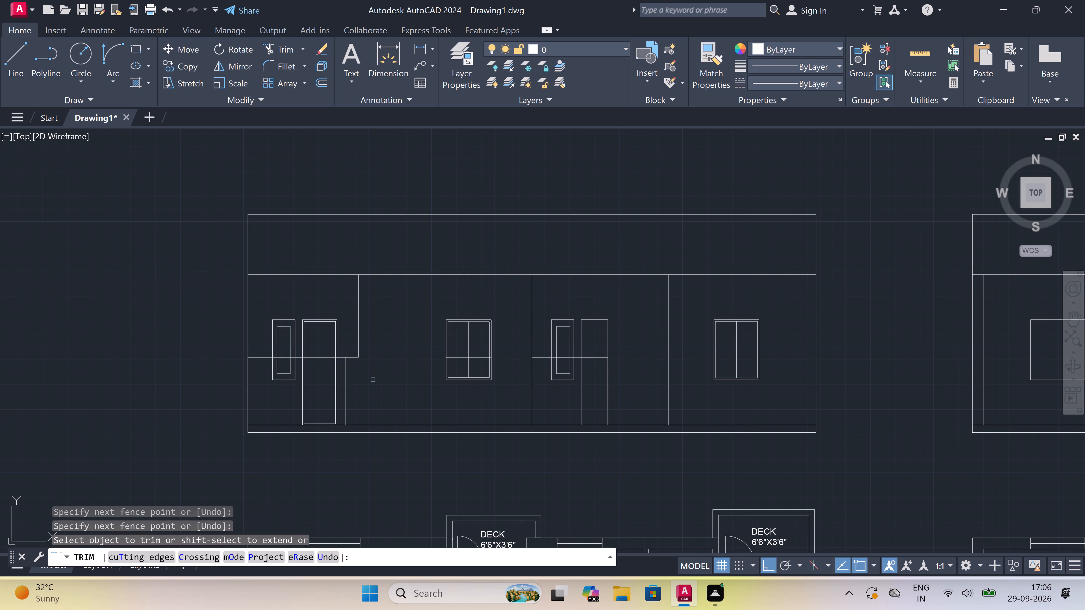
{"action": "key", "text": "Escape"}
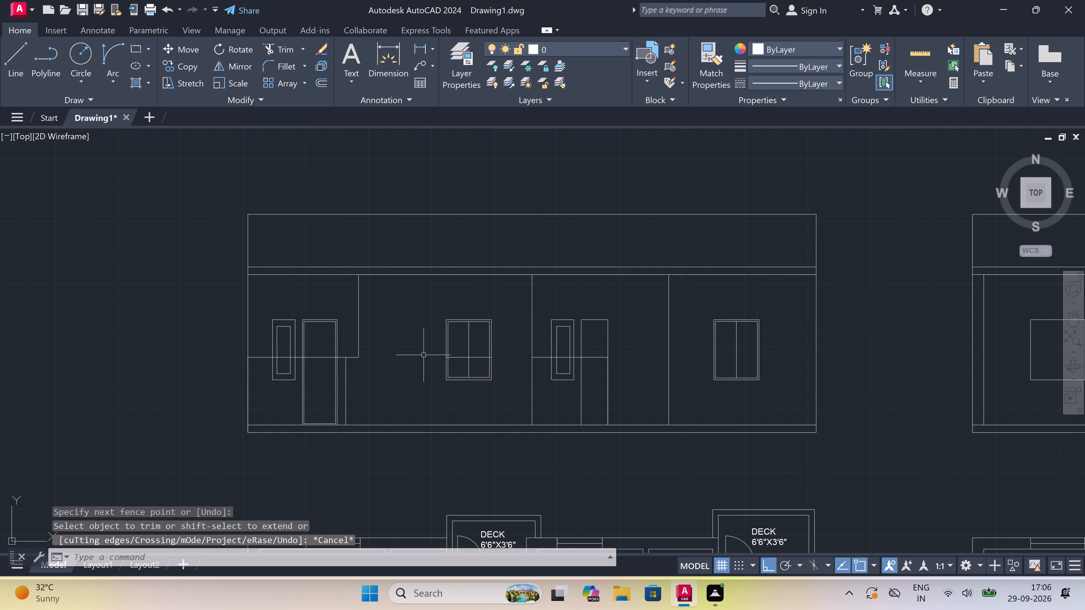
Delete the leftover mid-height line segment crossing the western wide window.
{"action": "scroll", "coordinate": [459, 355], "scroll_direction": "up", "scroll_amount": 4}
{"action": "left_click", "coordinate": [457, 356]}
{"action": "left_click", "coordinate": [445, 424]}
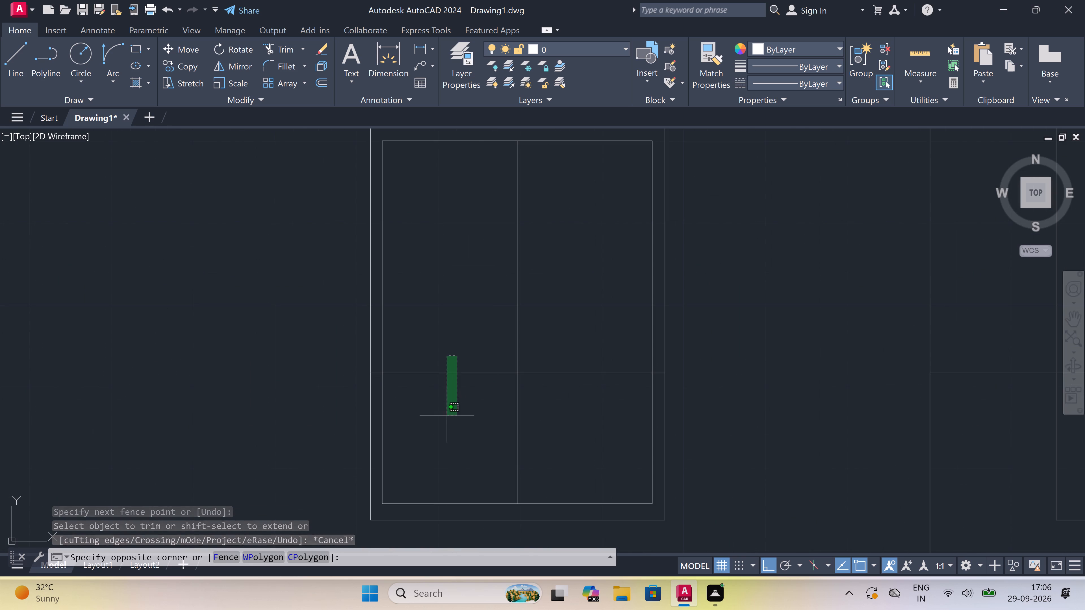
{"action": "key", "text": "Delete"}
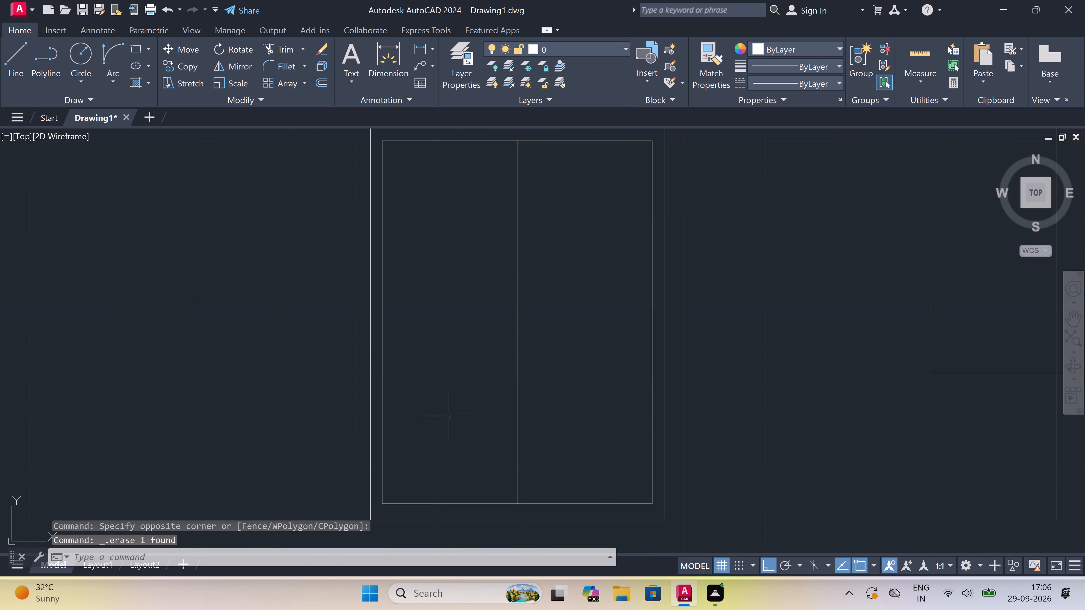
Draw a rectangle just inside the eastern door's outline in the elevation as its inner frame, with a small gap on all sides.
{"action": "scroll", "coordinate": [460, 398], "scroll_direction": "down", "scroll_amount": 6}
{"action": "scroll", "coordinate": [546, 405], "scroll_direction": "up", "scroll_amount": 1}
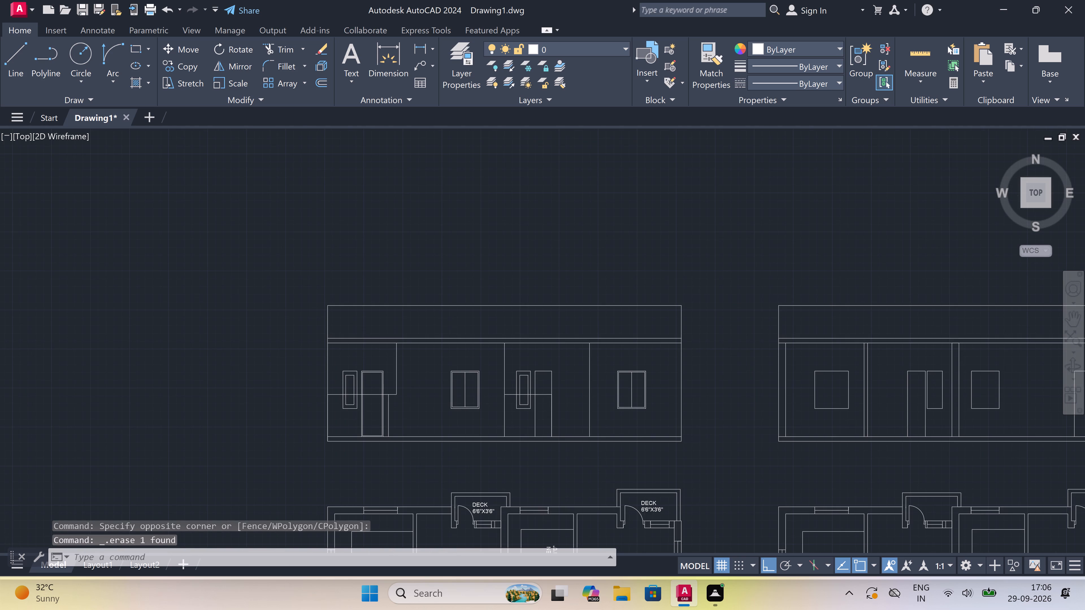
{"action": "scroll", "coordinate": [546, 405], "scroll_direction": "up", "scroll_amount": 2}
{"action": "scroll", "coordinate": [546, 405], "scroll_direction": "down", "scroll_amount": 1}
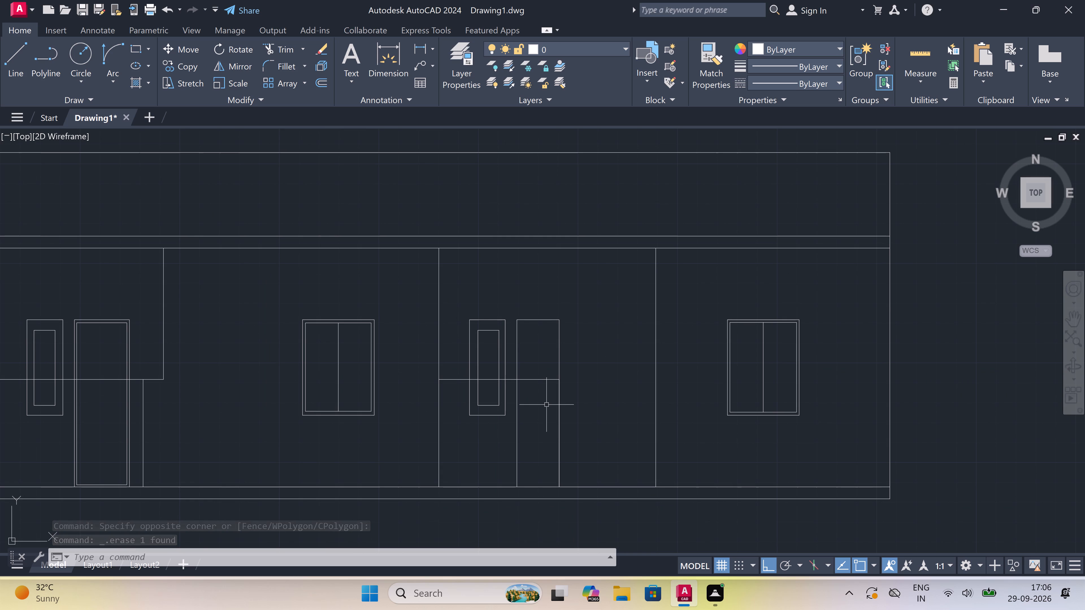
{"action": "type", "text": "REC"}
{"action": "key", "text": "space"}
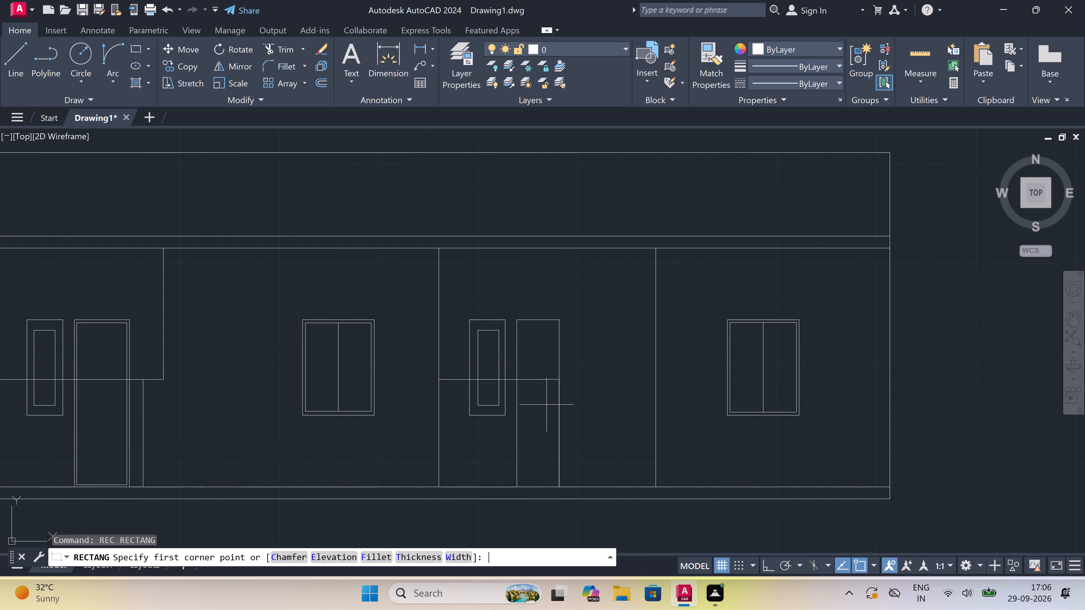
{"action": "scroll", "coordinate": [521, 324], "scroll_direction": "up", "scroll_amount": 1}
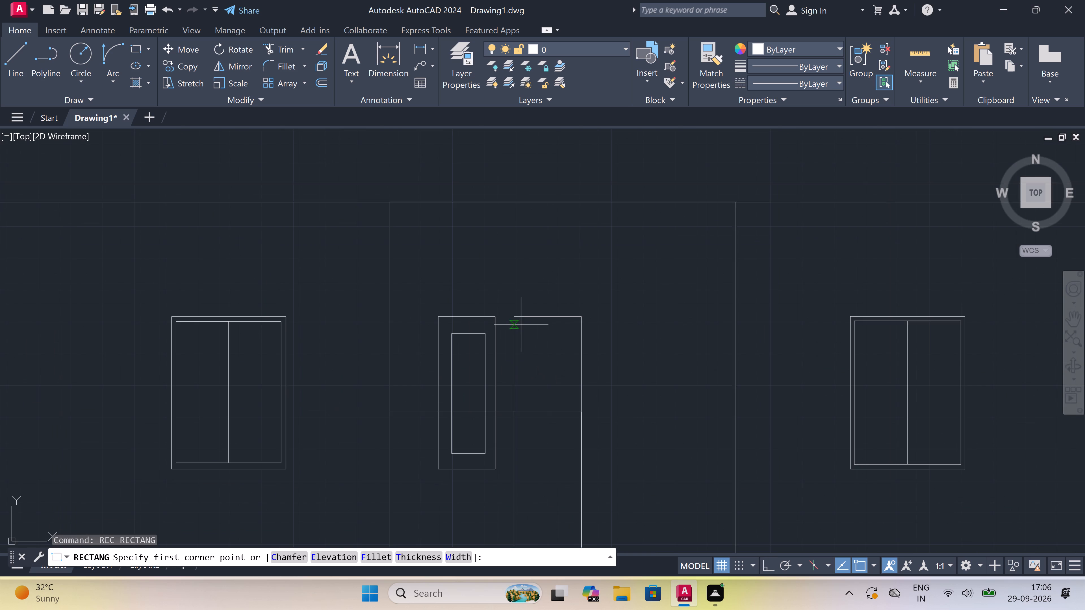
{"action": "scroll", "coordinate": [521, 323], "scroll_direction": "up", "scroll_amount": 4}
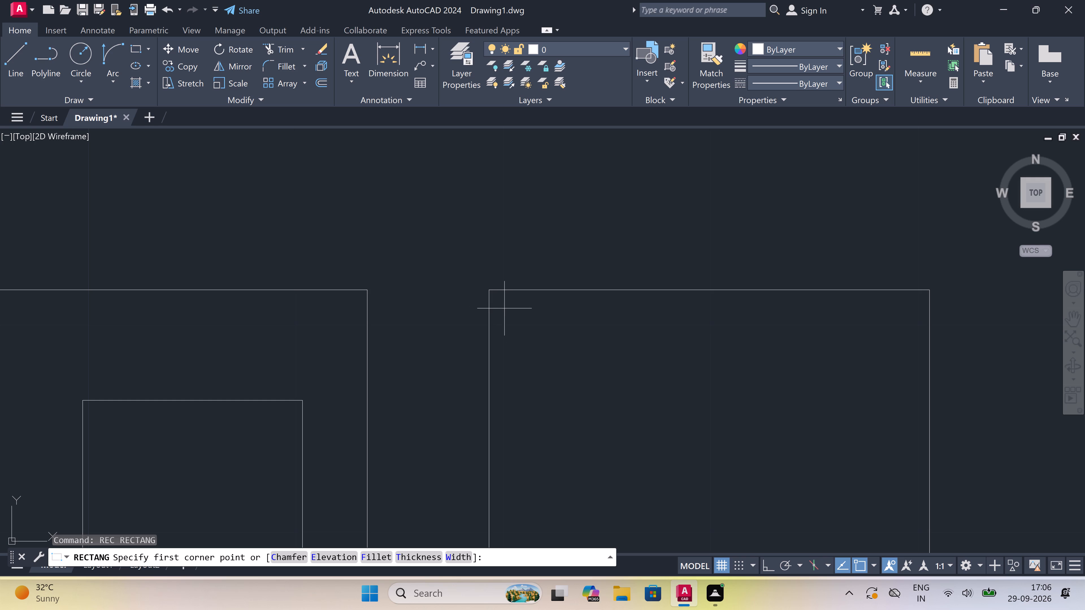
{"action": "left_click_drag", "start_coordinate": [506, 309], "coordinate": [509, 311]}
{"action": "scroll", "coordinate": [667, 411], "scroll_direction": "down", "scroll_amount": 2}
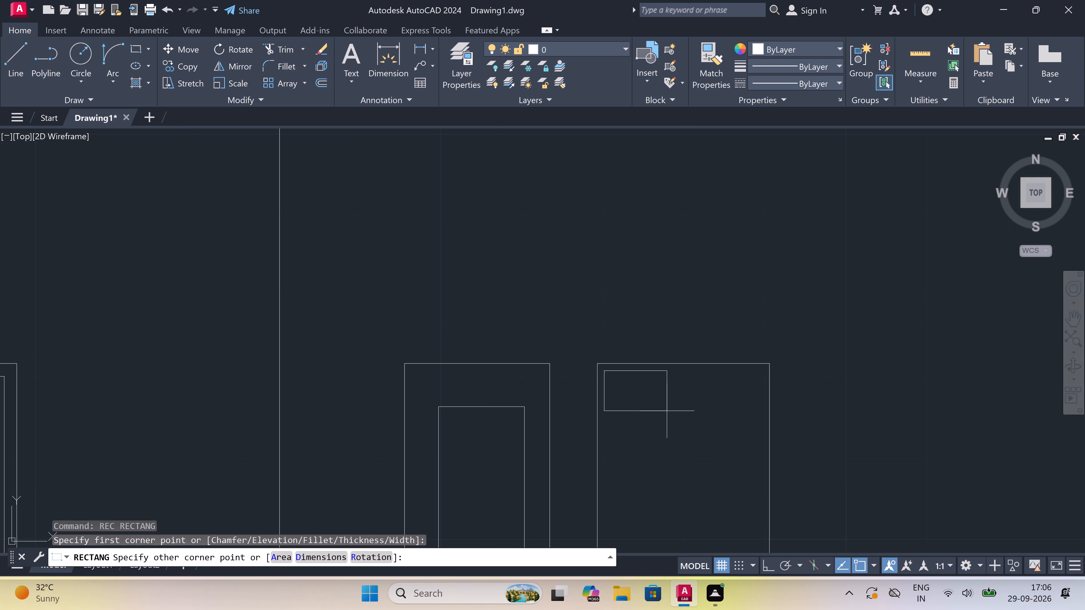
{"action": "scroll", "coordinate": [667, 411], "scroll_direction": "up", "scroll_amount": 1}
{"action": "scroll", "coordinate": [667, 411], "scroll_direction": "down", "scroll_amount": 3}
{"action": "scroll", "coordinate": [684, 476], "scroll_direction": "down", "scroll_amount": 2}
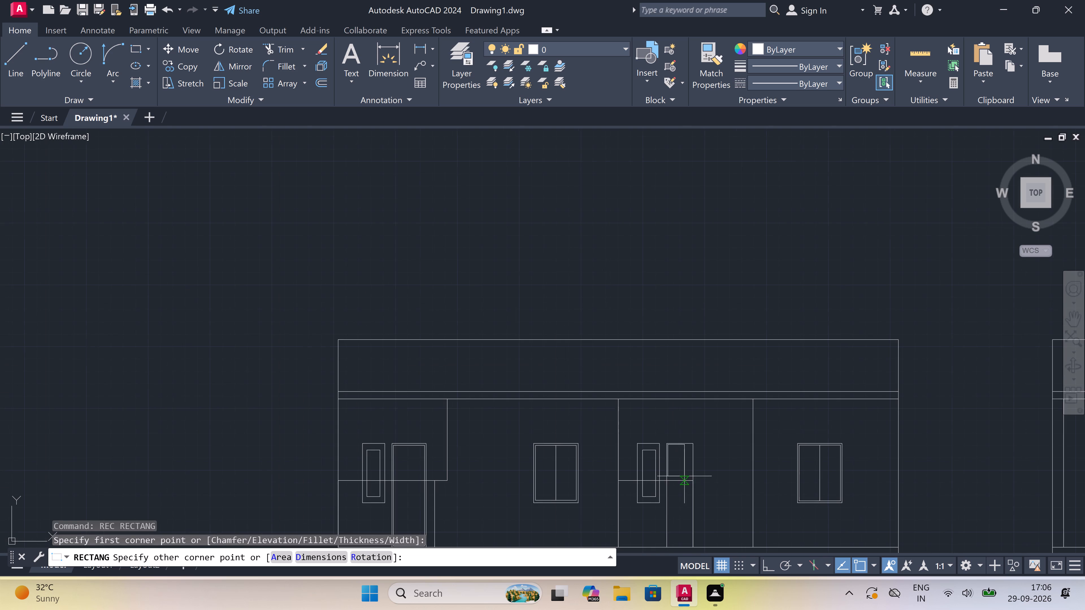
{"action": "scroll", "coordinate": [707, 542], "scroll_direction": "up", "scroll_amount": 4}
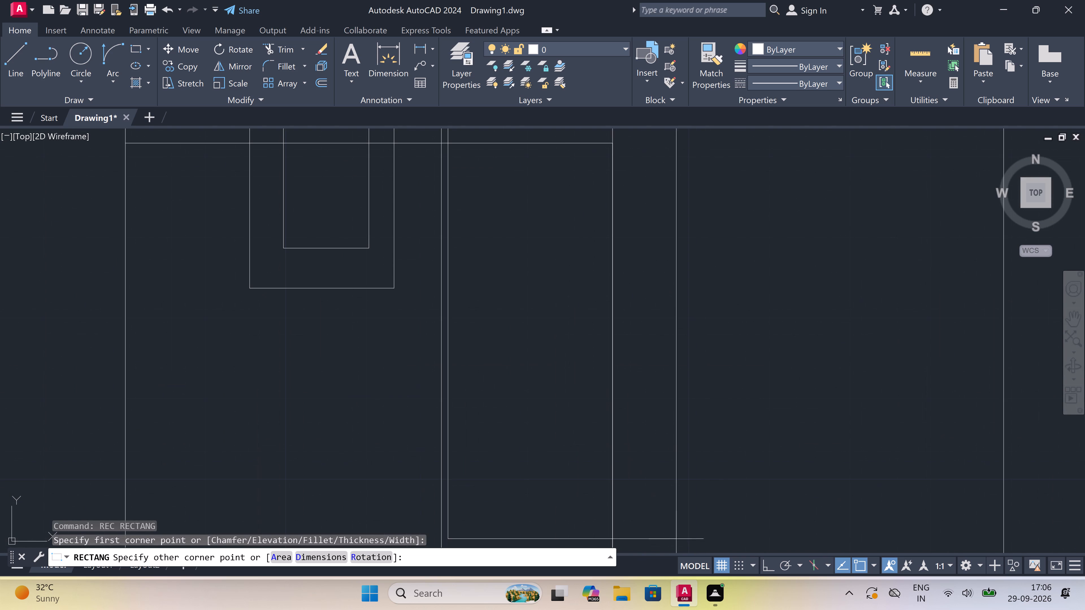
{"action": "scroll", "coordinate": [591, 443], "scroll_direction": "down", "scroll_amount": 3}
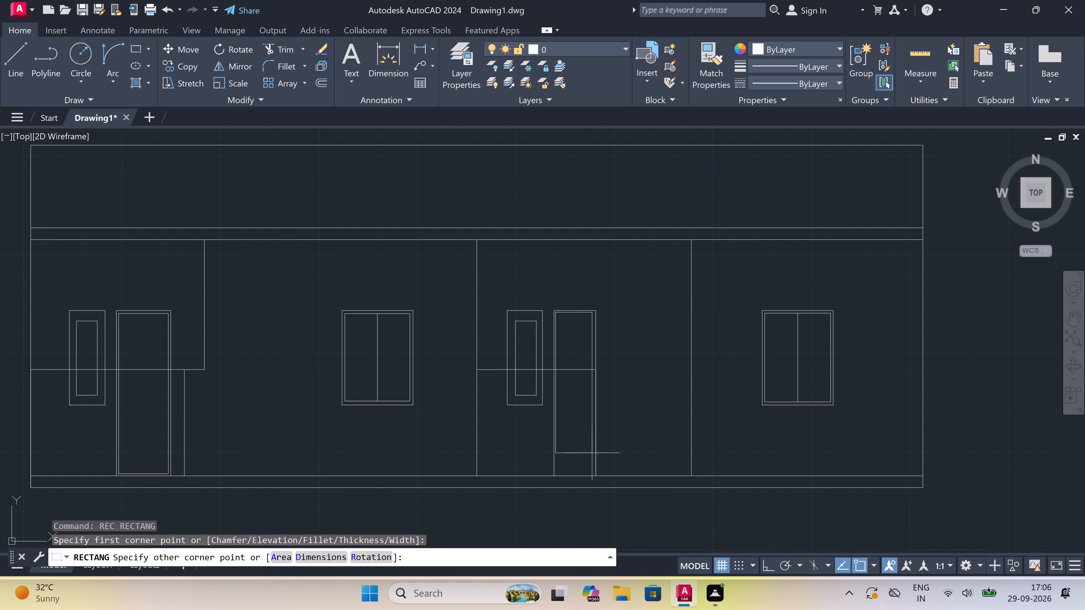
{"action": "scroll", "coordinate": [597, 467], "scroll_direction": "up", "scroll_amount": 1}
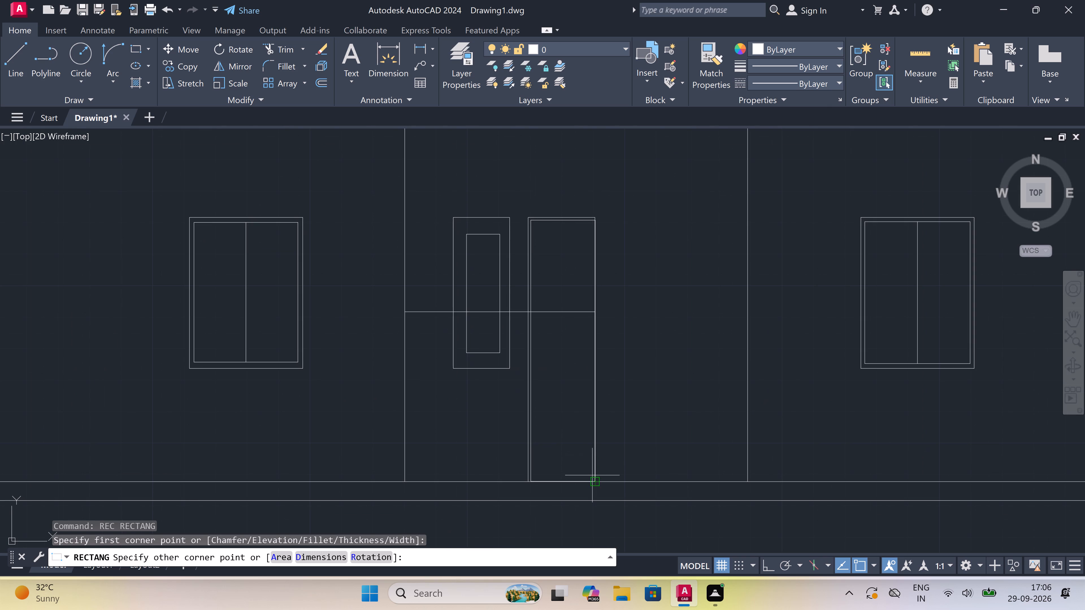
{"action": "scroll", "coordinate": [591, 478], "scroll_direction": "up", "scroll_amount": 2}
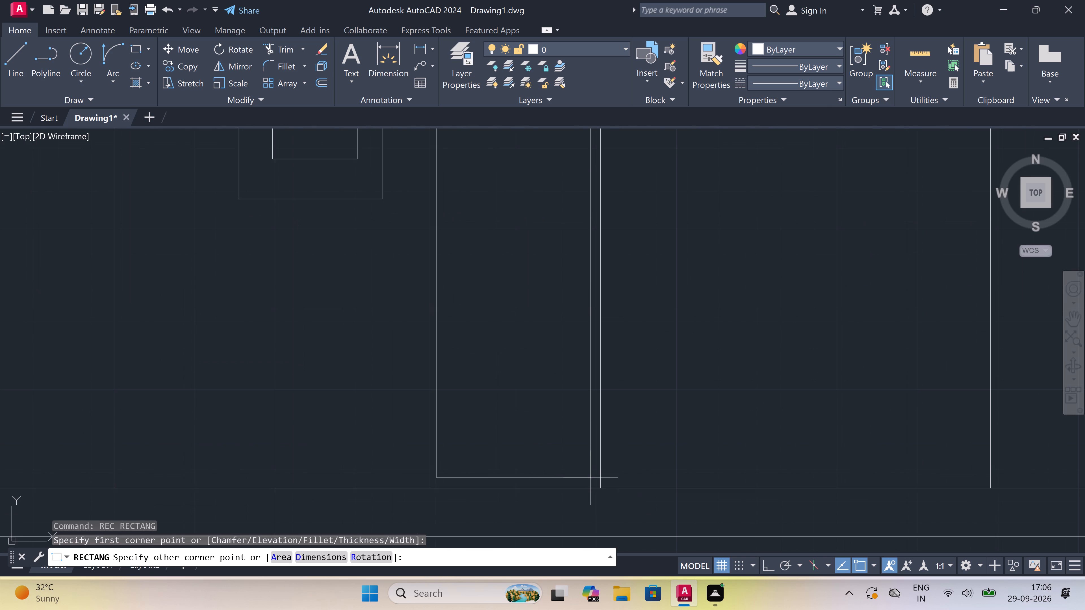
{"action": "left_click", "coordinate": [591, 480]}
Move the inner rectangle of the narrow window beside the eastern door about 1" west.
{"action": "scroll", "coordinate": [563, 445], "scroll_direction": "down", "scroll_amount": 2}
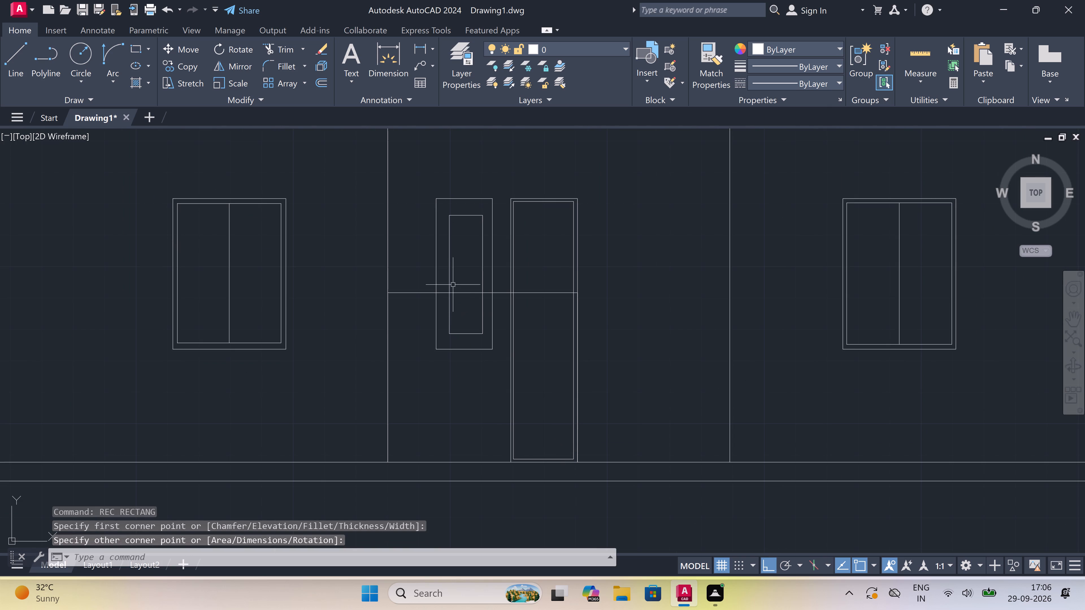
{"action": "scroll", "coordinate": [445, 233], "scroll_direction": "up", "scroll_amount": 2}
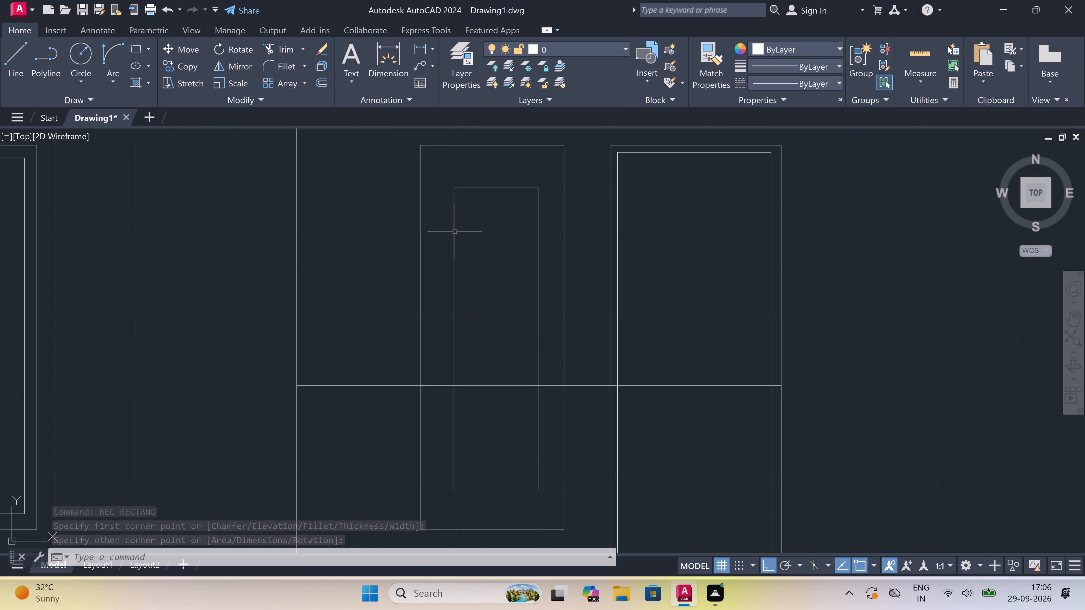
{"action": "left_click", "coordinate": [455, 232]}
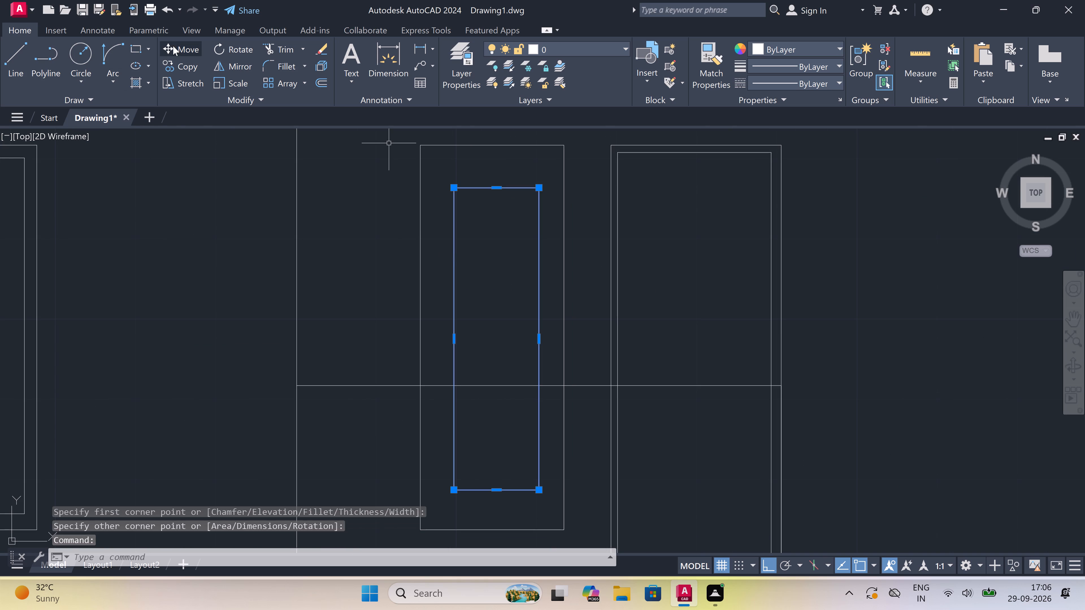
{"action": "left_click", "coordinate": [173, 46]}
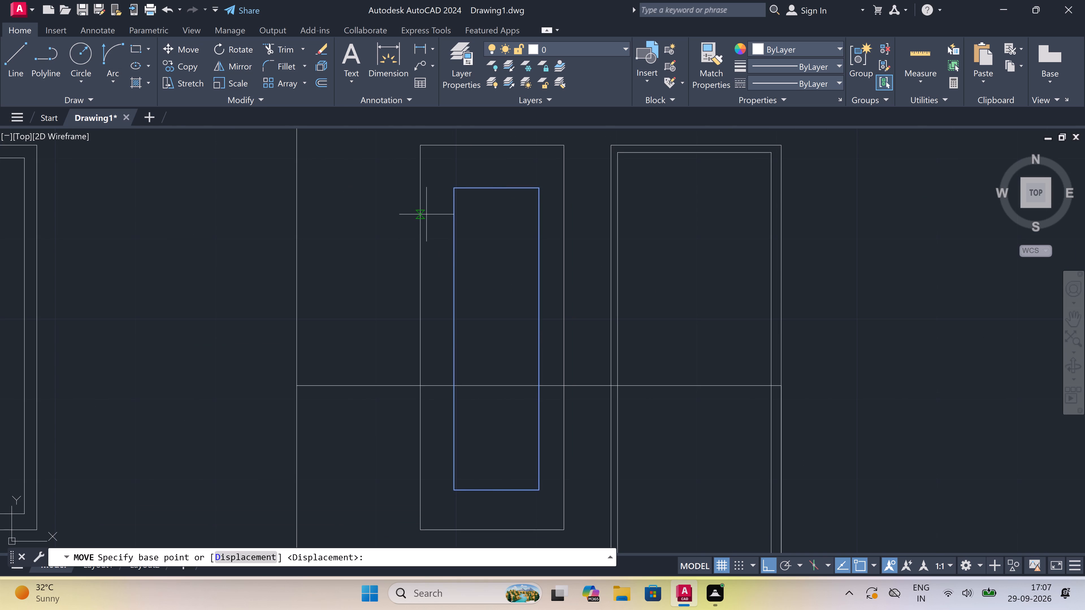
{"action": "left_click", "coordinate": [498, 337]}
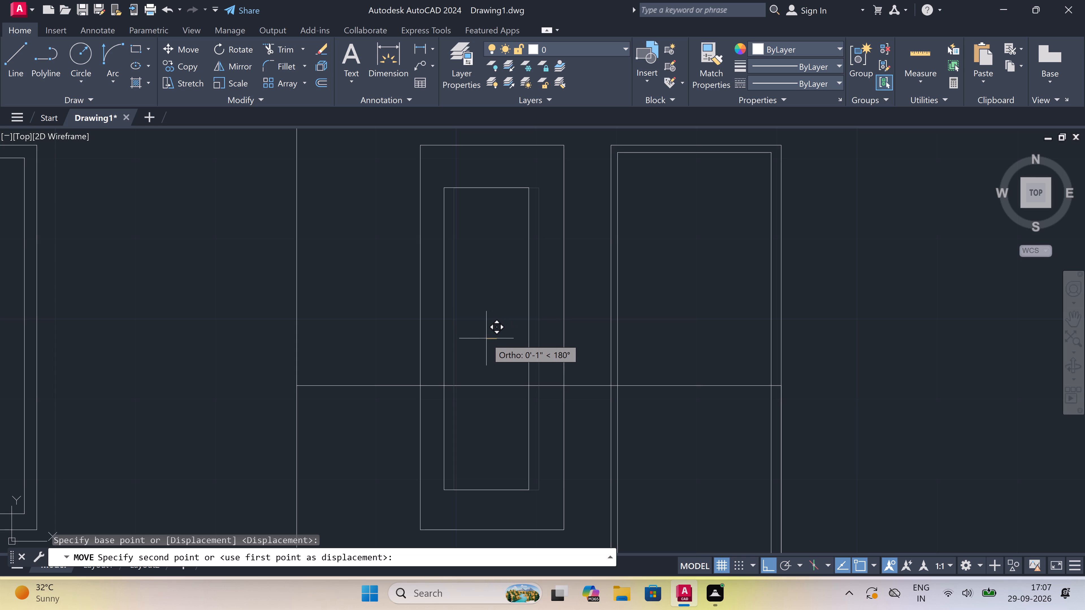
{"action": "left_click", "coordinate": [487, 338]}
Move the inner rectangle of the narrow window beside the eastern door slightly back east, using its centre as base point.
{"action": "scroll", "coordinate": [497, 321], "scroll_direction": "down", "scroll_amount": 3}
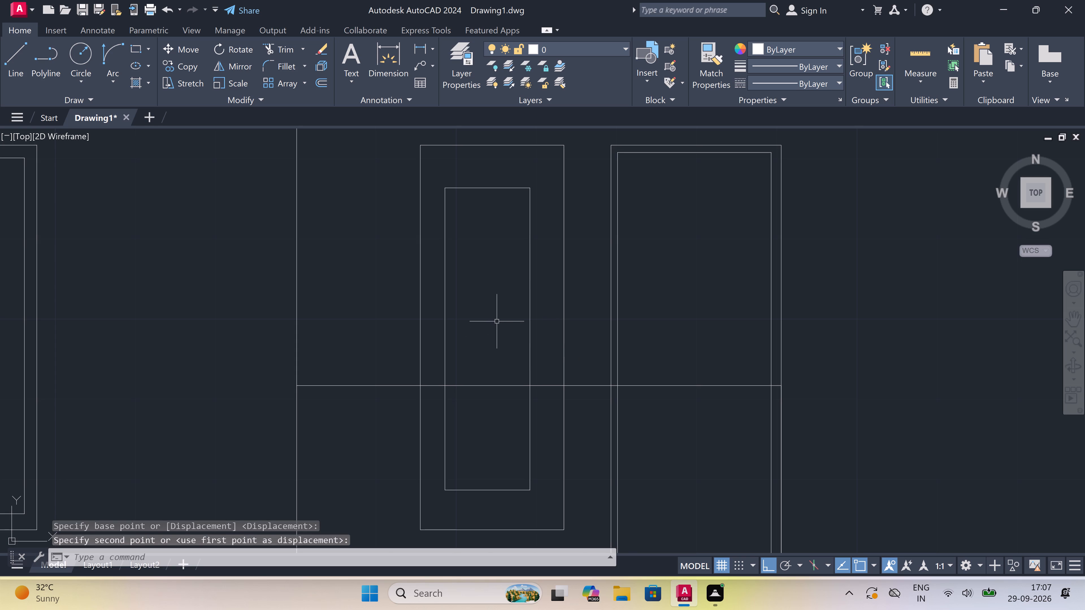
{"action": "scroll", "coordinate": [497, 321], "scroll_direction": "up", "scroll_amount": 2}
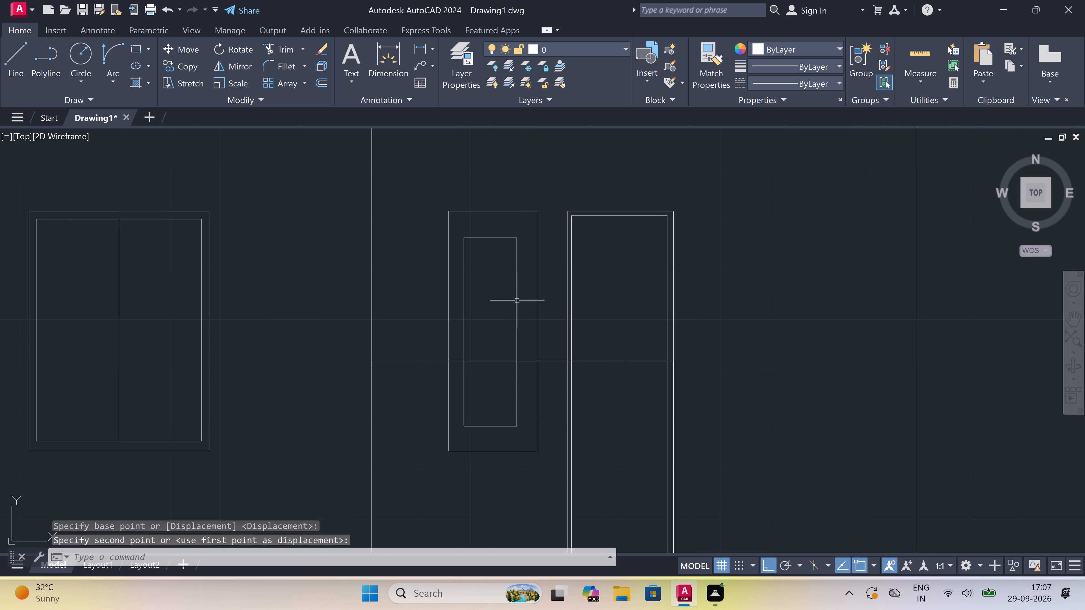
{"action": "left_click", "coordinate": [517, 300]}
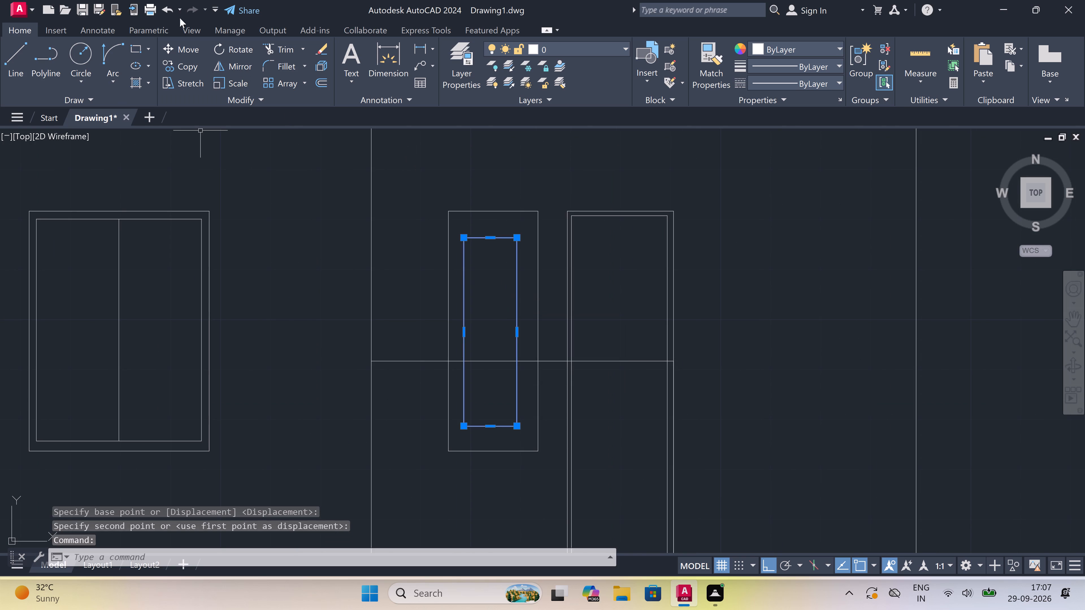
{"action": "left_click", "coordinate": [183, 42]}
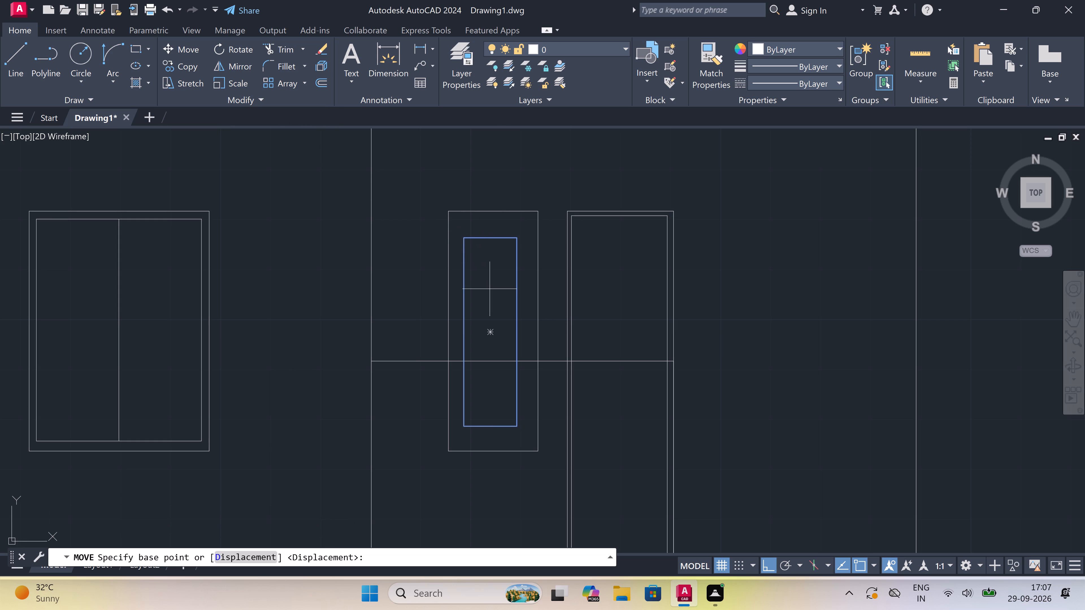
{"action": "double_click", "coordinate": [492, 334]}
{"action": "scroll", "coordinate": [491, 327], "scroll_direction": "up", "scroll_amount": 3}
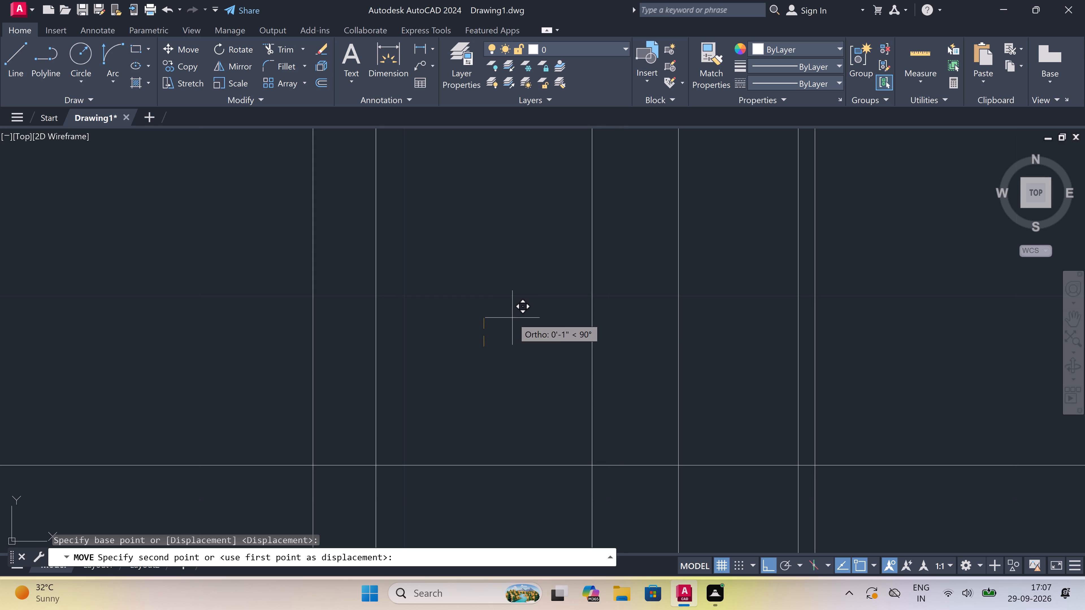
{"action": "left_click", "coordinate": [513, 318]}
Move the inner rectangle of the narrow window beside the eastern door slightly west to centre it horizontally in its frame.
{"action": "scroll", "coordinate": [504, 304], "scroll_direction": "down", "scroll_amount": 2}
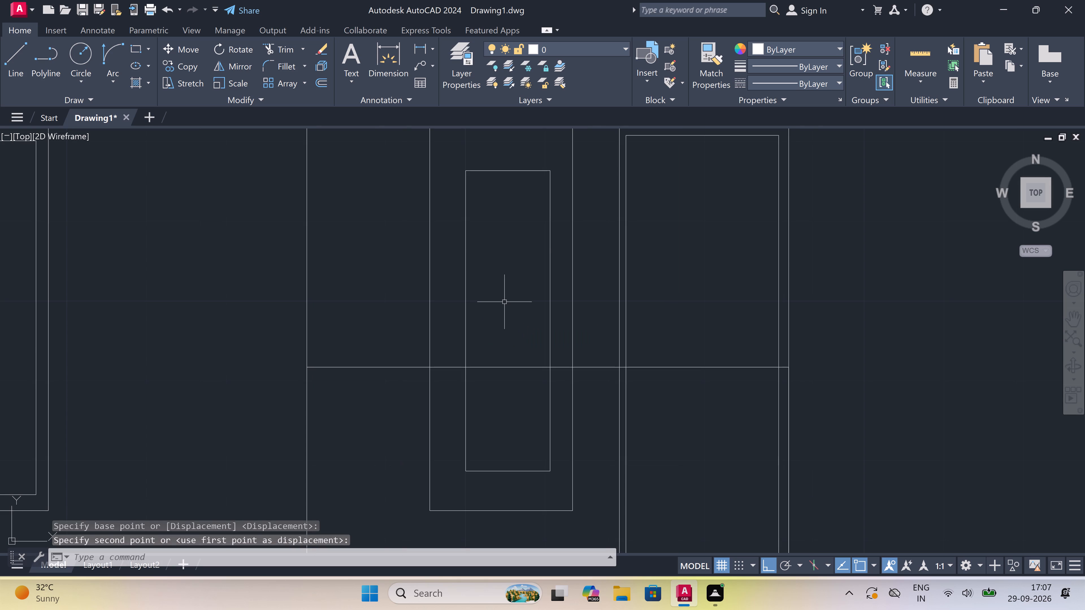
{"action": "left_click", "coordinate": [551, 234]}
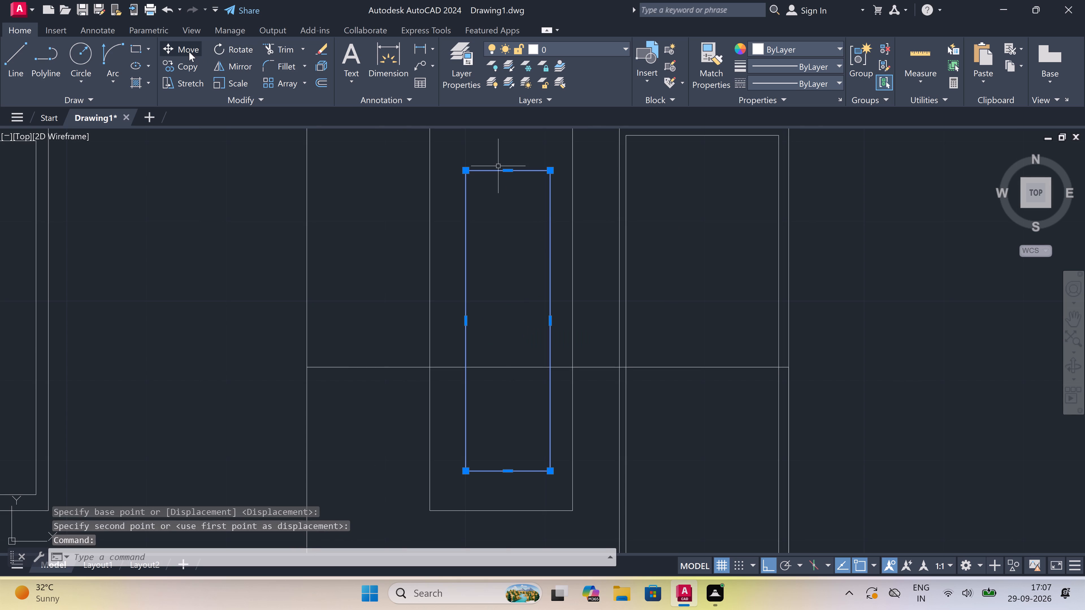
{"action": "left_click", "coordinate": [187, 47]}
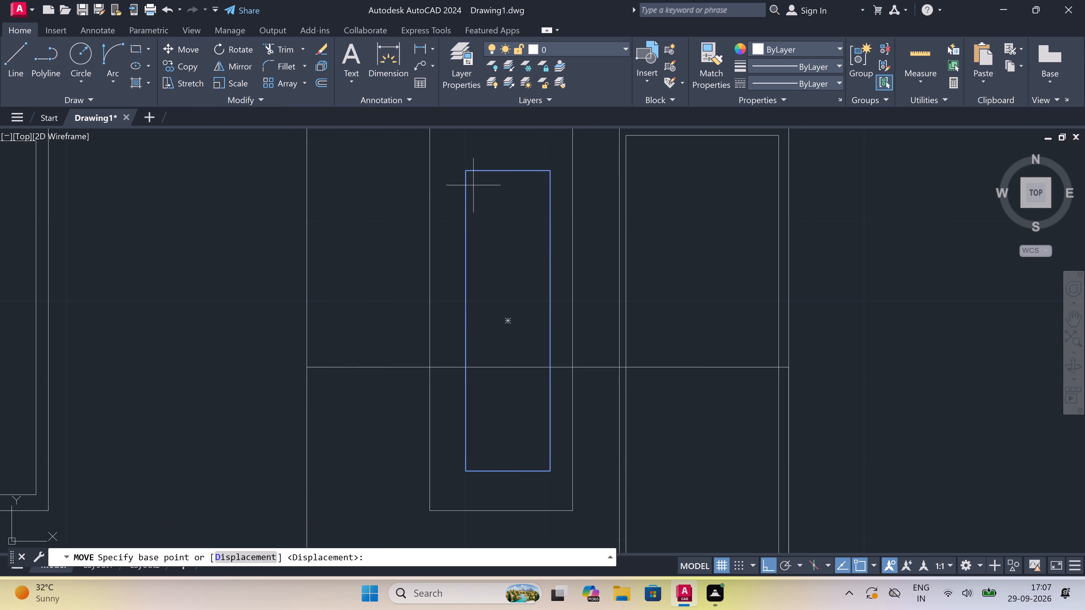
{"action": "left_click", "coordinate": [506, 169]}
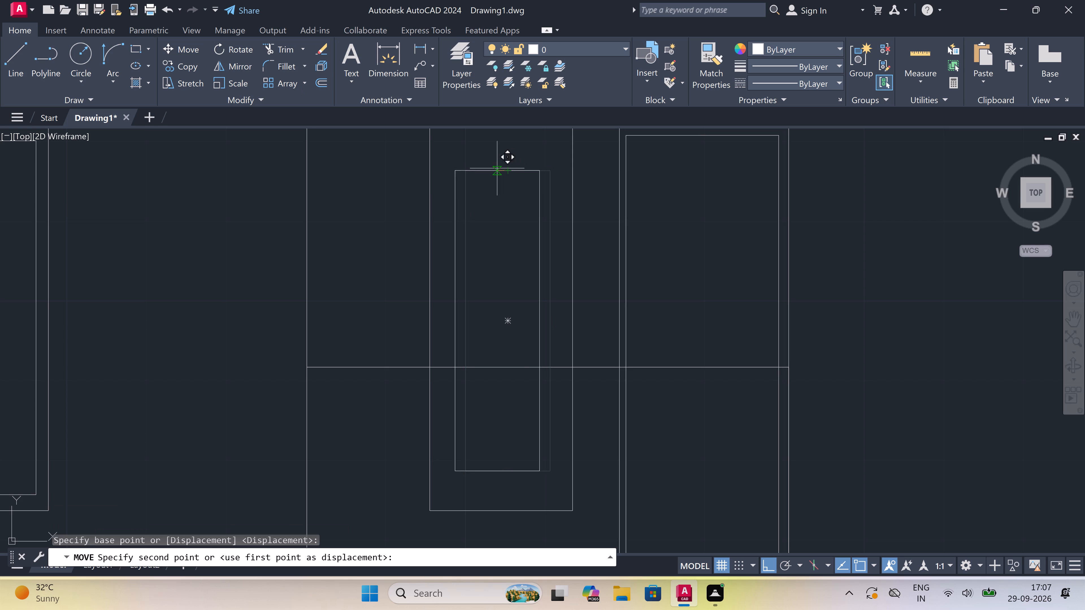
{"action": "scroll", "coordinate": [489, 171], "scroll_direction": "up", "scroll_amount": 2}
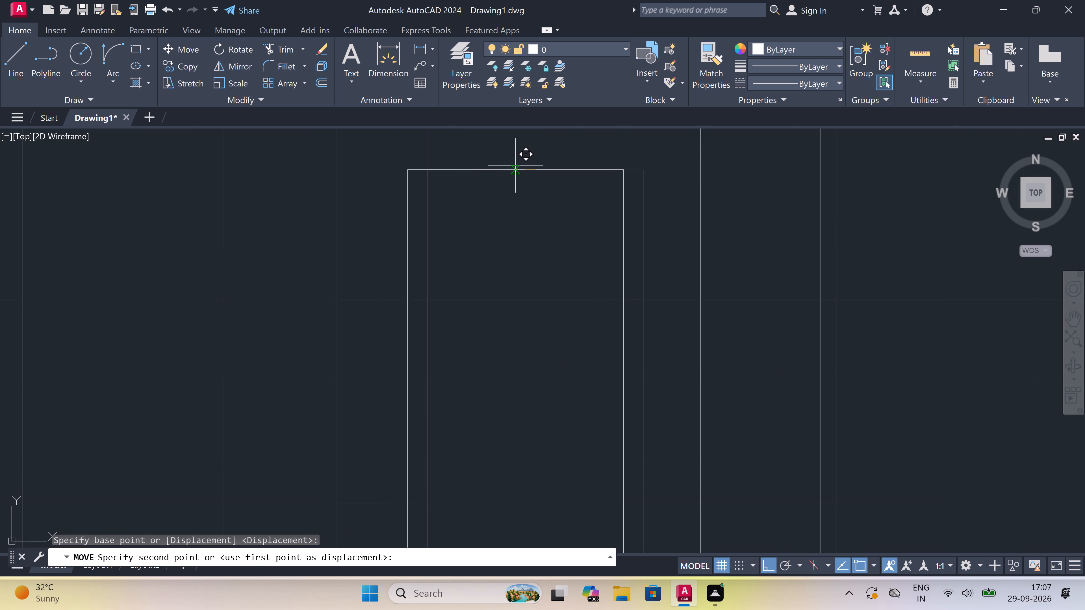
{"action": "left_click", "coordinate": [516, 164]}
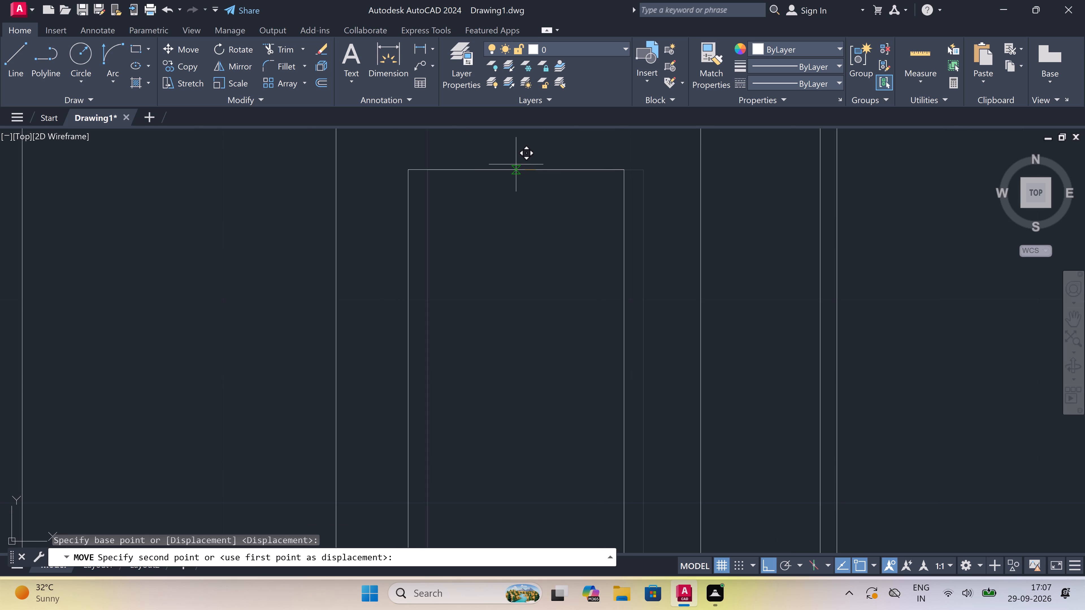
Trim the mid-height line east of the western deck's edge and the vertical line rising from its end.
{"action": "scroll", "coordinate": [516, 164], "scroll_direction": "down", "scroll_amount": 3}
{"action": "scroll", "coordinate": [514, 210], "scroll_direction": "down", "scroll_amount": 5}
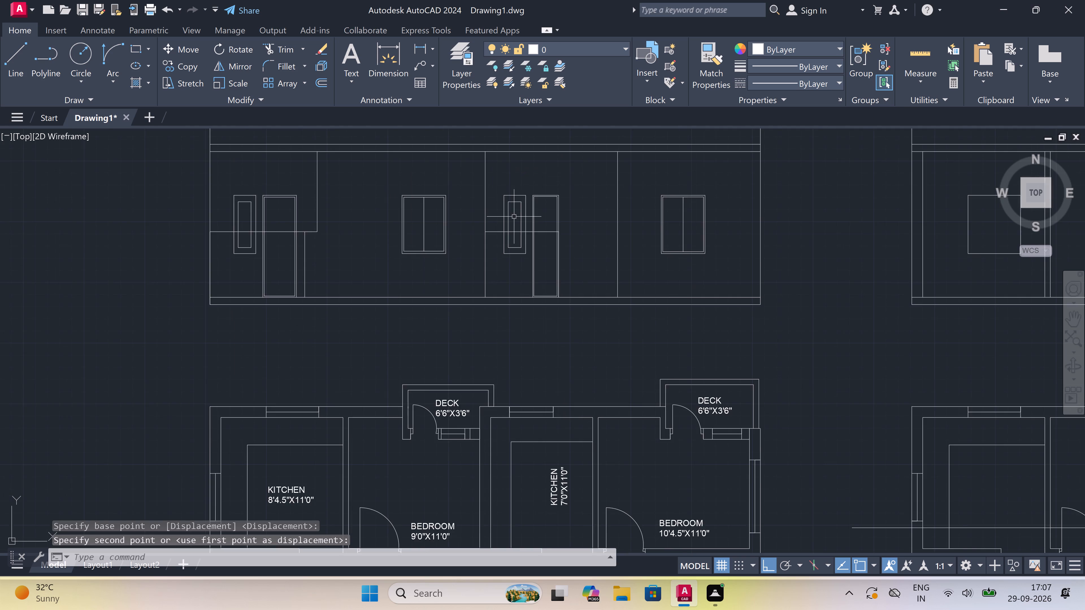
{"action": "scroll", "coordinate": [367, 218], "scroll_direction": "up", "scroll_amount": 3}
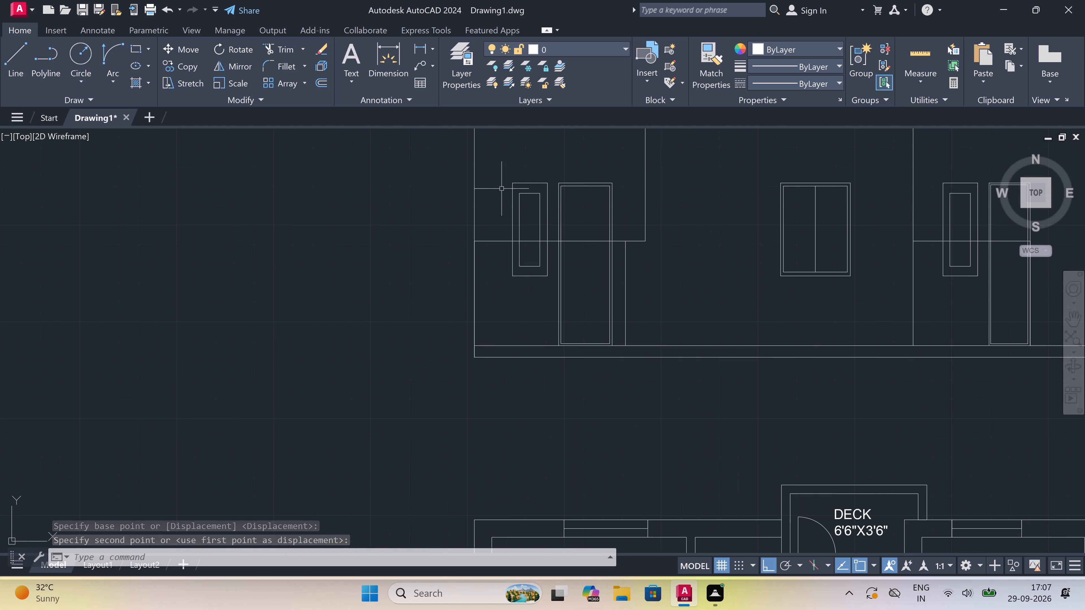
{"action": "scroll", "coordinate": [515, 189], "scroll_direction": "up", "scroll_amount": 3}
{"action": "scroll", "coordinate": [516, 190], "scroll_direction": "down", "scroll_amount": 3}
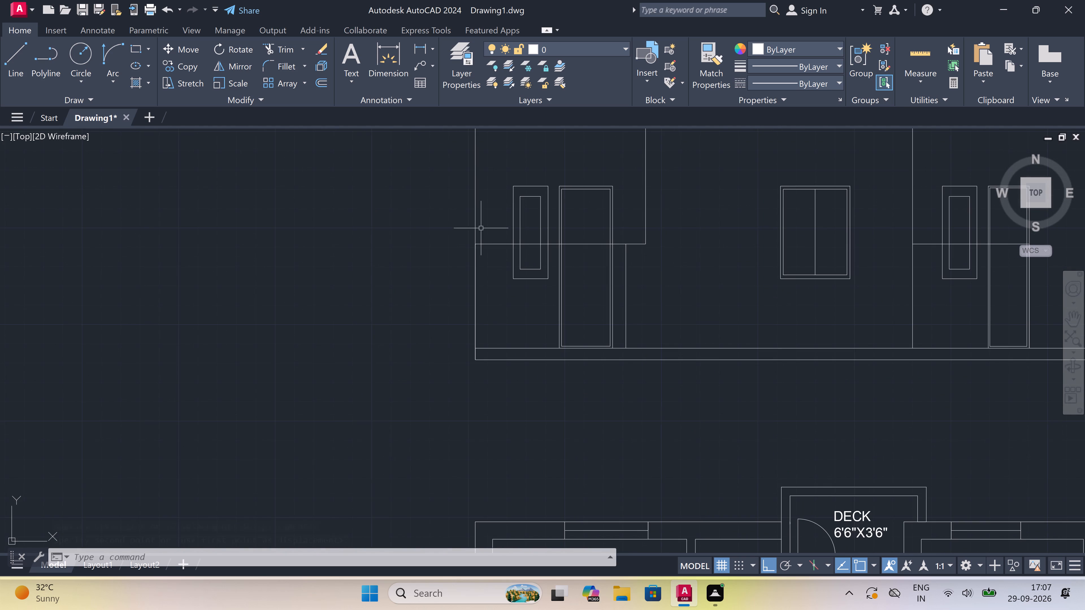
{"action": "scroll", "coordinate": [478, 232], "scroll_direction": "down", "scroll_amount": 3}
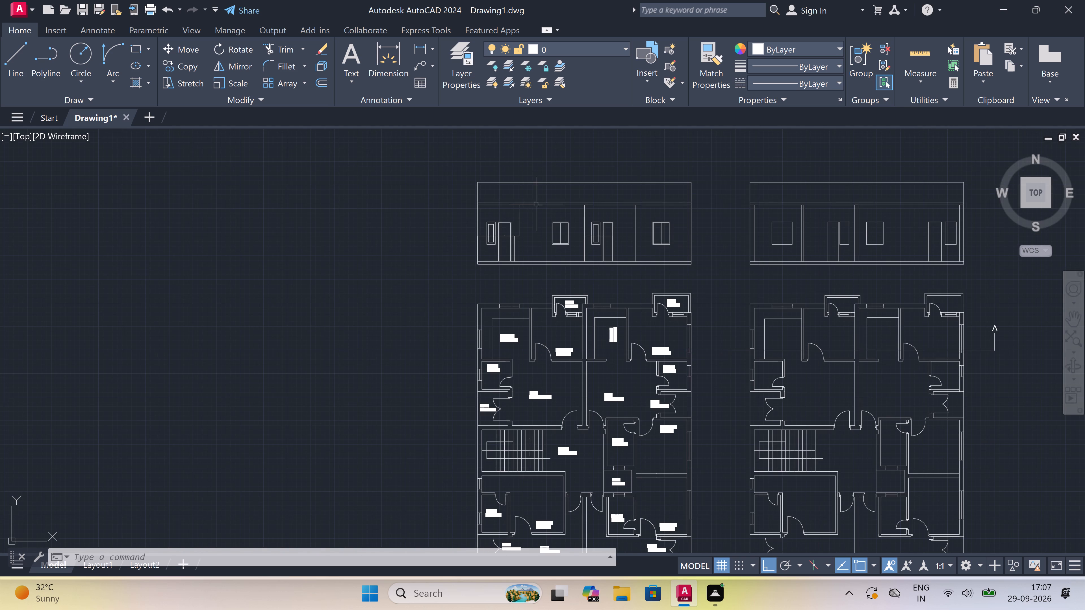
{"action": "scroll", "coordinate": [525, 217], "scroll_direction": "up", "scroll_amount": 3}
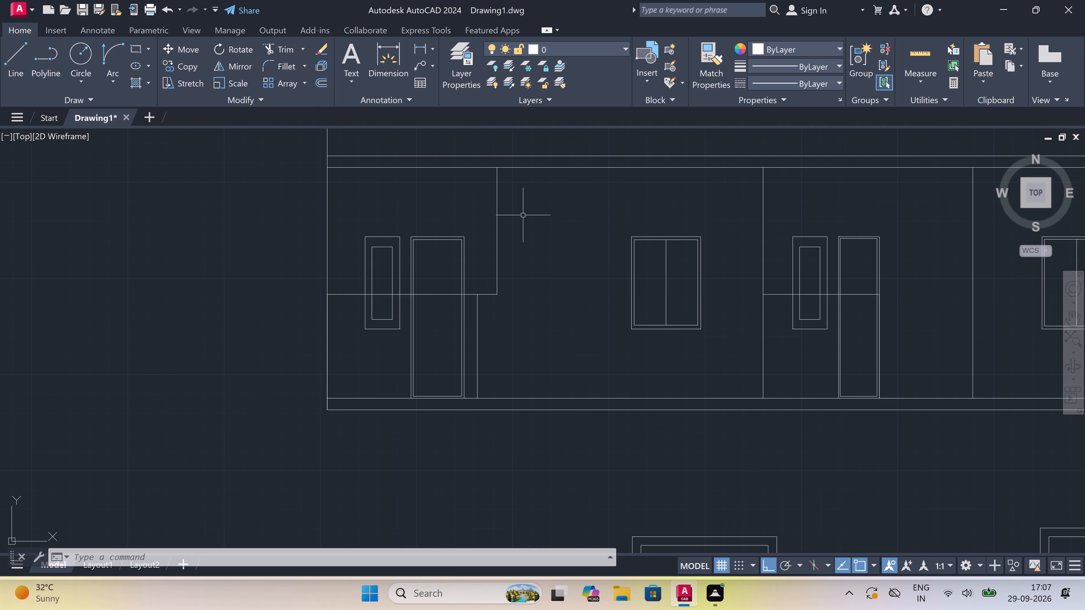
{"action": "type", "text": "TR"}
{"action": "key", "text": "space"}
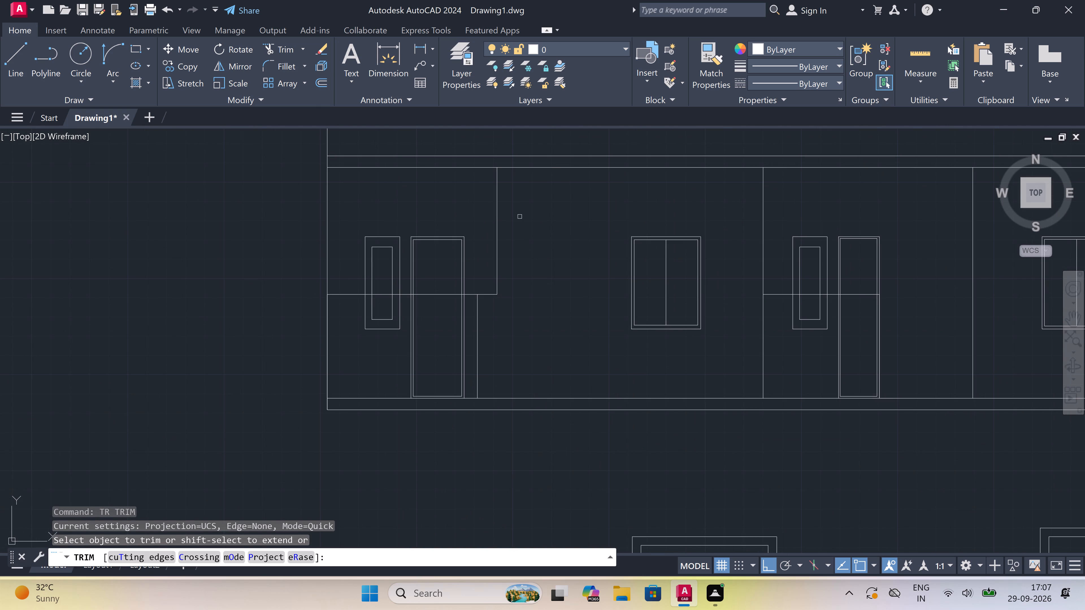
{"action": "left_click", "coordinate": [485, 294]}
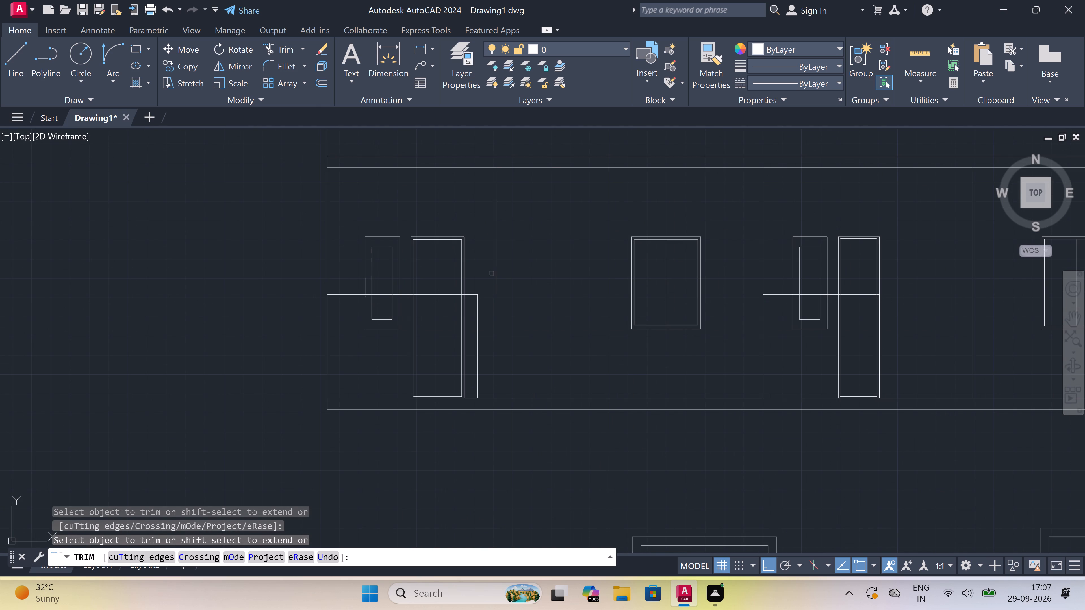
{"action": "left_click", "coordinate": [492, 273]}
{"action": "left_click", "coordinate": [510, 238]}
{"action": "scroll", "coordinate": [510, 241], "scroll_direction": "down", "scroll_amount": 1}
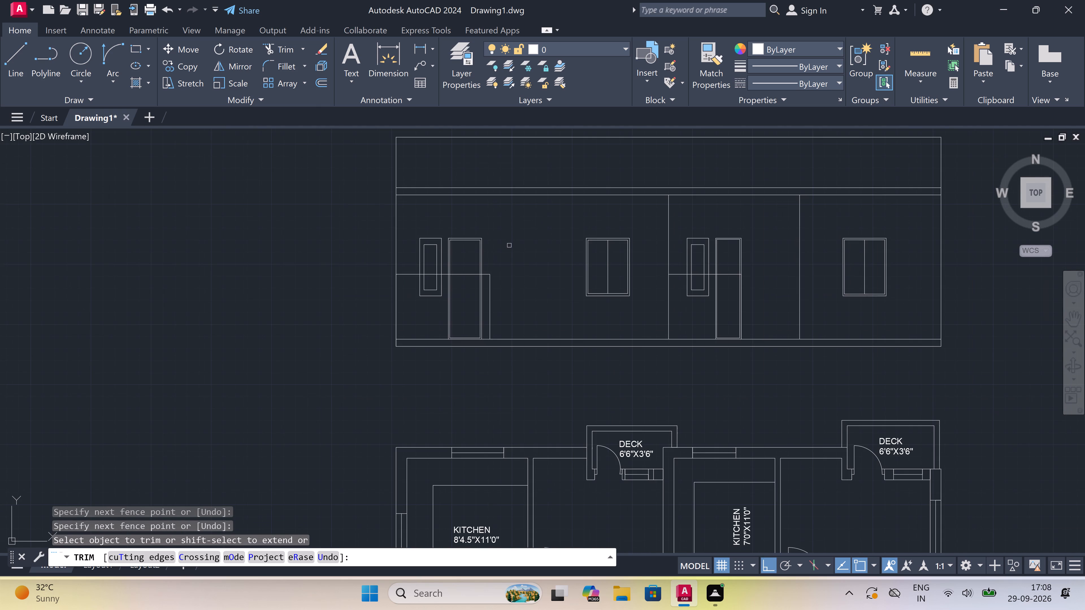
Trim away all parts of the western door and its narrow window below the mid-height line, including their bottom edges.
{"action": "scroll", "coordinate": [425, 306], "scroll_direction": "up", "scroll_amount": 2}
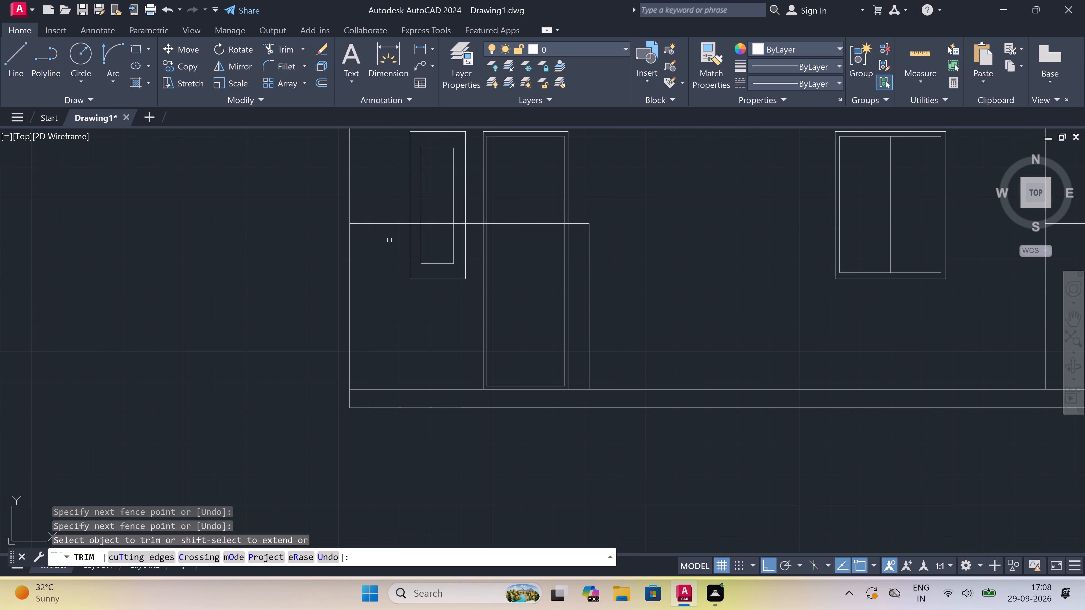
{"action": "left_click", "coordinate": [391, 238]}
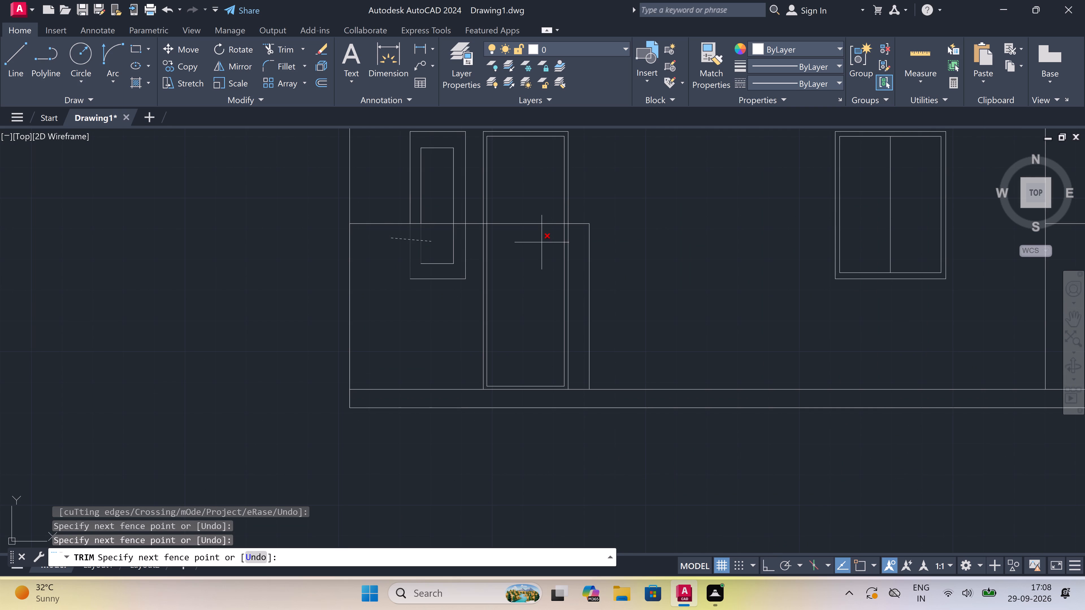
{"action": "left_click", "coordinate": [568, 234]}
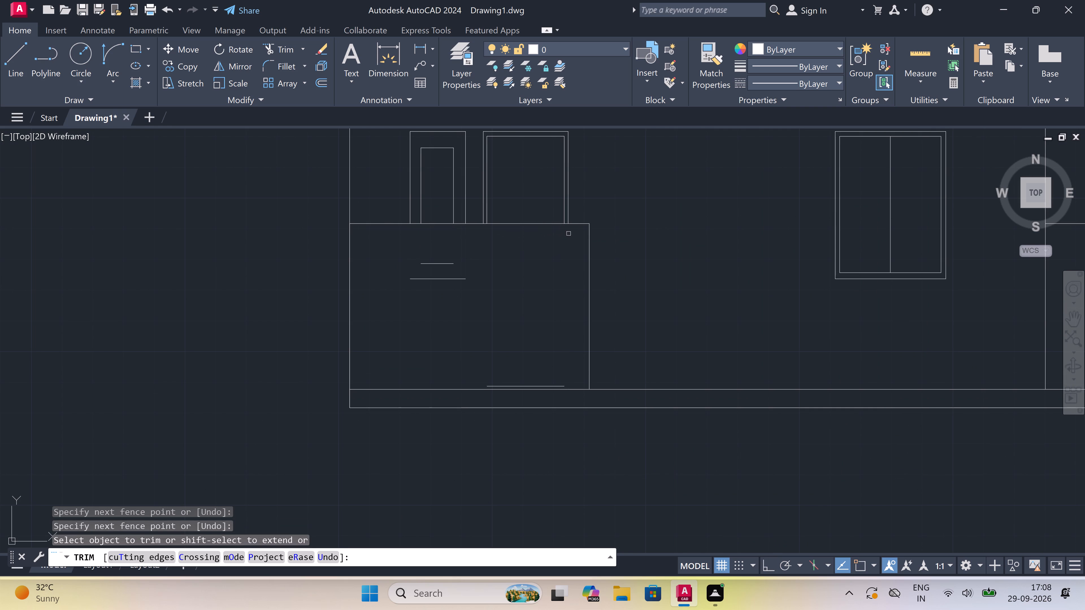
{"action": "left_click", "coordinate": [431, 245]}
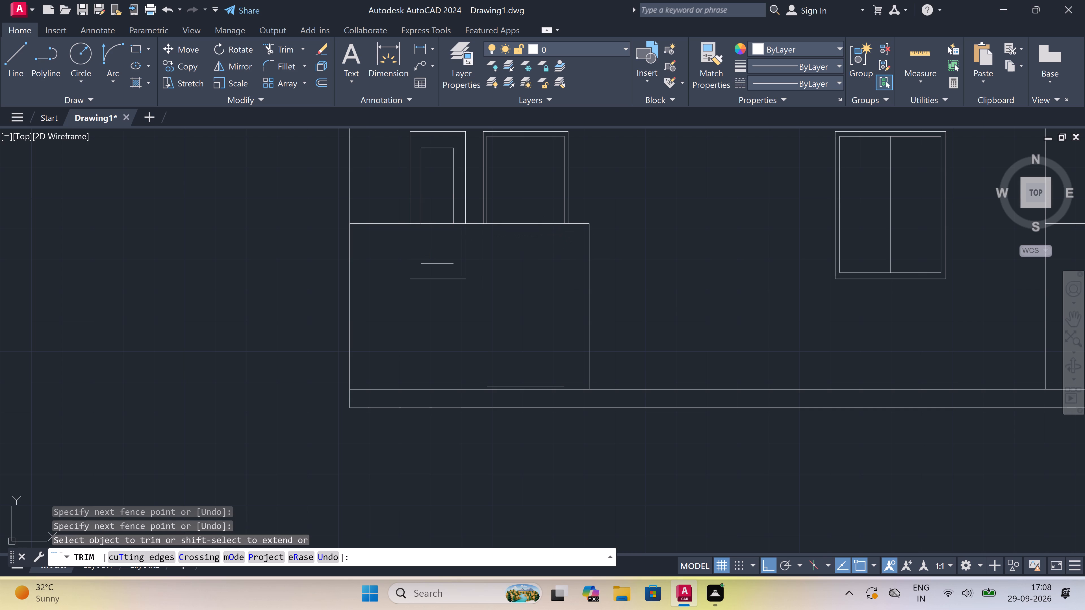
{"action": "left_click", "coordinate": [437, 299]}
{"action": "scroll", "coordinate": [530, 386], "scroll_direction": "up", "scroll_amount": 4}
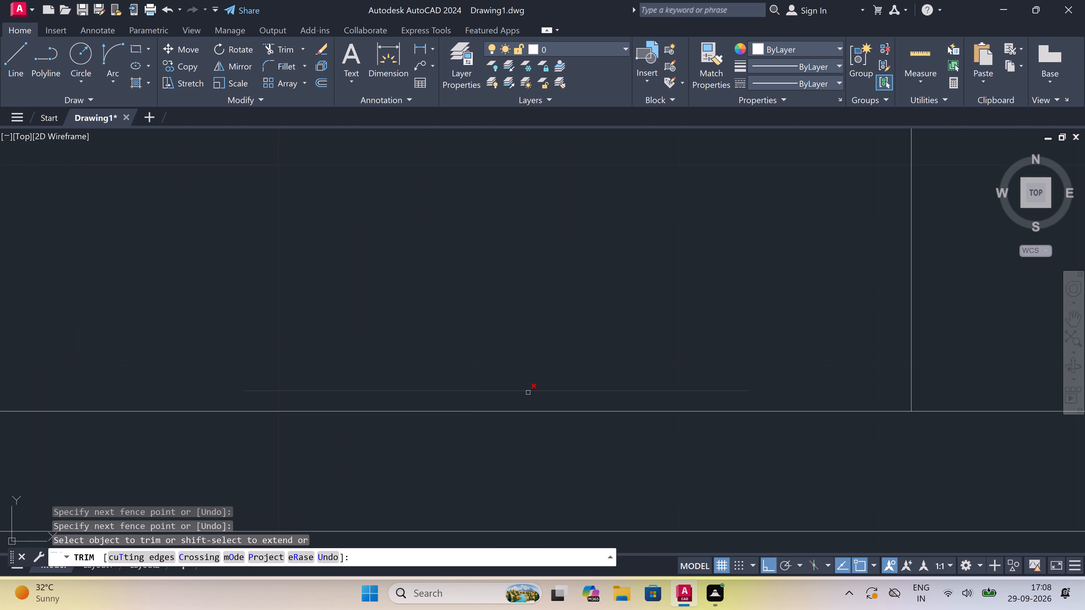
{"action": "left_click", "coordinate": [528, 392]}
{"action": "scroll", "coordinate": [493, 349], "scroll_direction": "down", "scroll_amount": 8}
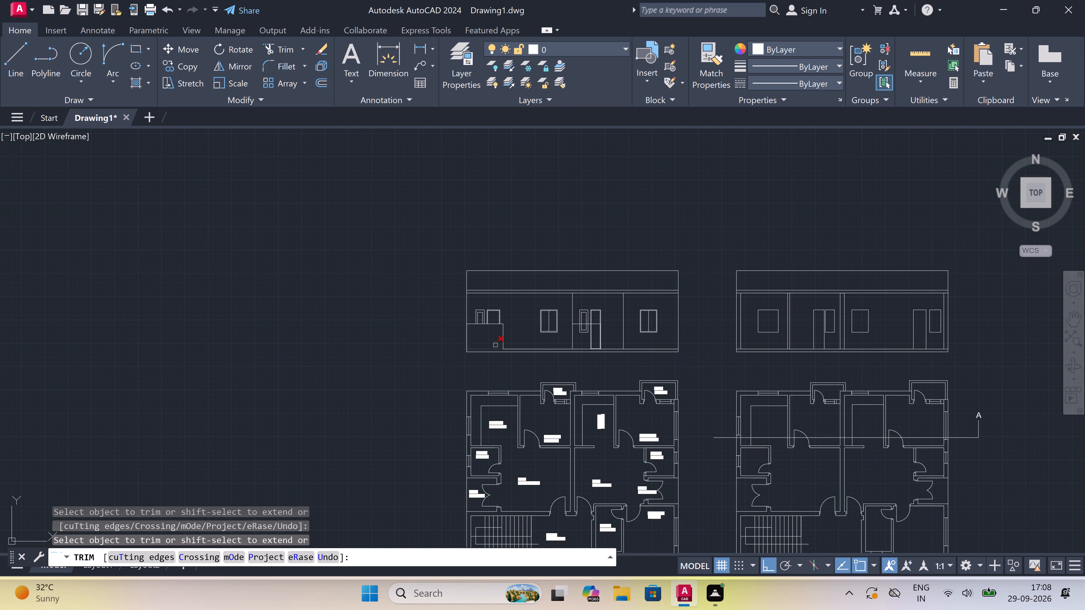
Trim the eastern door's sides and all of the adjacent narrow window's lines below the mid-height line.
{"action": "scroll", "coordinate": [606, 329], "scroll_direction": "up", "scroll_amount": 4}
{"action": "left_click", "coordinate": [606, 330]}
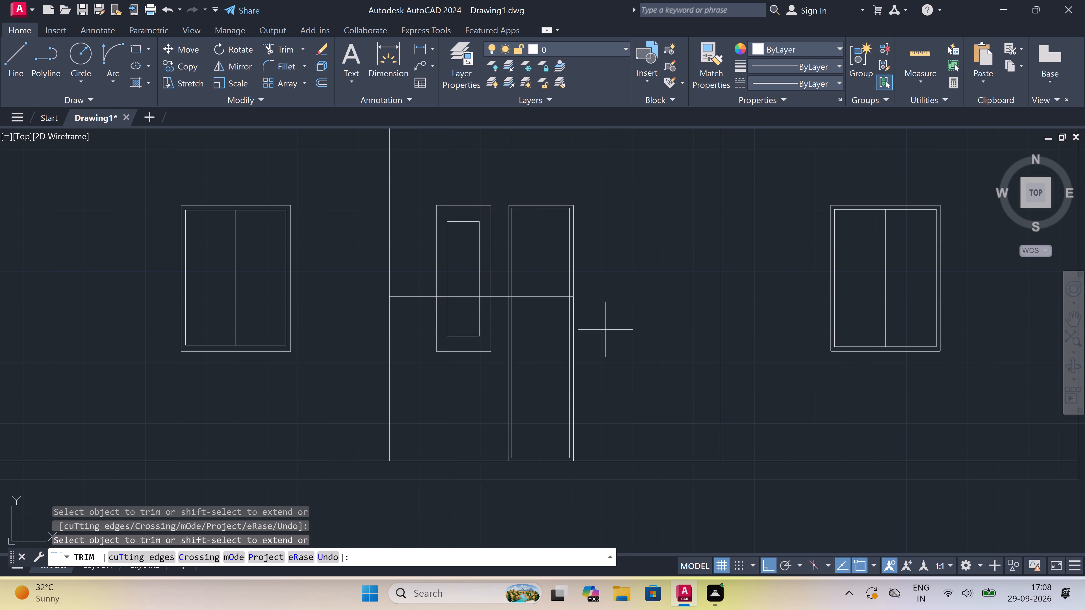
{"action": "left_click", "coordinate": [477, 354]}
{"action": "scroll", "coordinate": [440, 336], "scroll_direction": "up", "scroll_amount": 2}
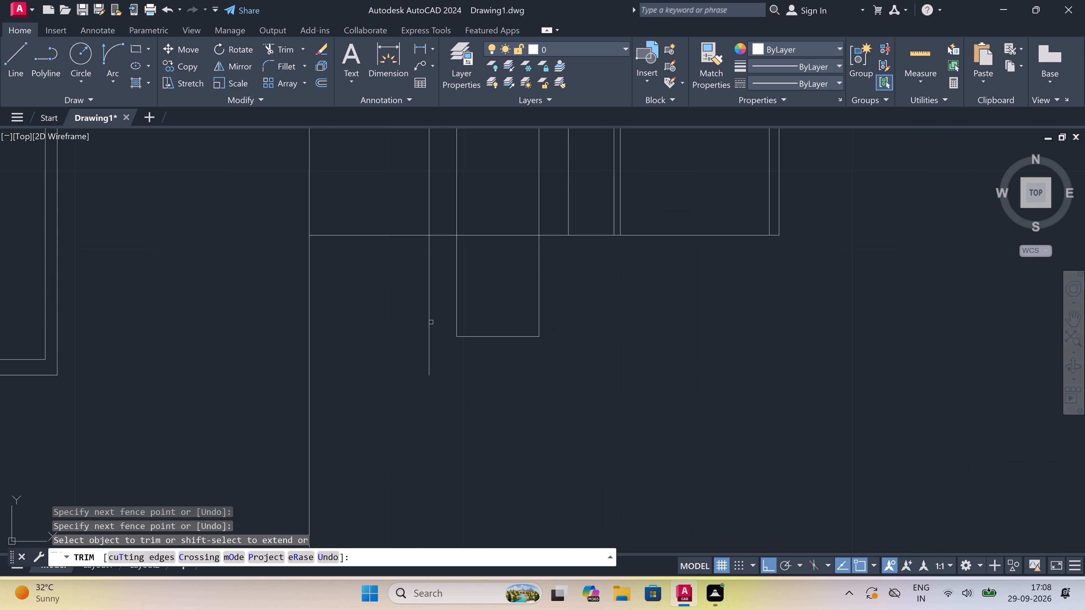
{"action": "left_click", "coordinate": [408, 295]}
{"action": "left_click", "coordinate": [637, 287]}
{"action": "left_click", "coordinate": [531, 301]}
{"action": "left_click_drag", "start_coordinate": [499, 395], "coordinate": [499, 387]}
{"action": "scroll", "coordinate": [503, 332], "scroll_direction": "down", "scroll_amount": 5}
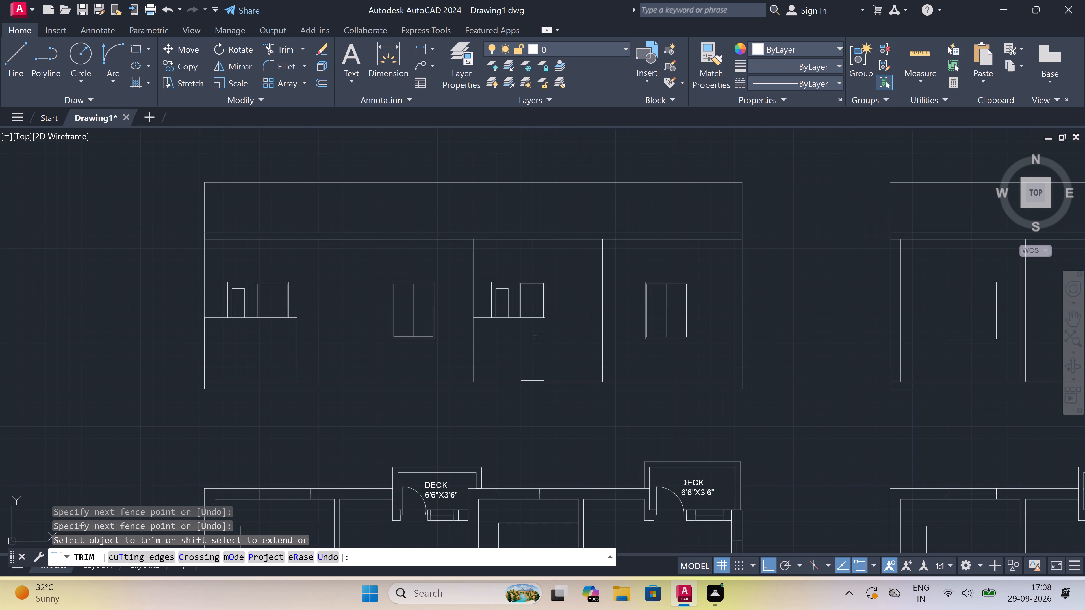
{"action": "key", "text": "Escape"}
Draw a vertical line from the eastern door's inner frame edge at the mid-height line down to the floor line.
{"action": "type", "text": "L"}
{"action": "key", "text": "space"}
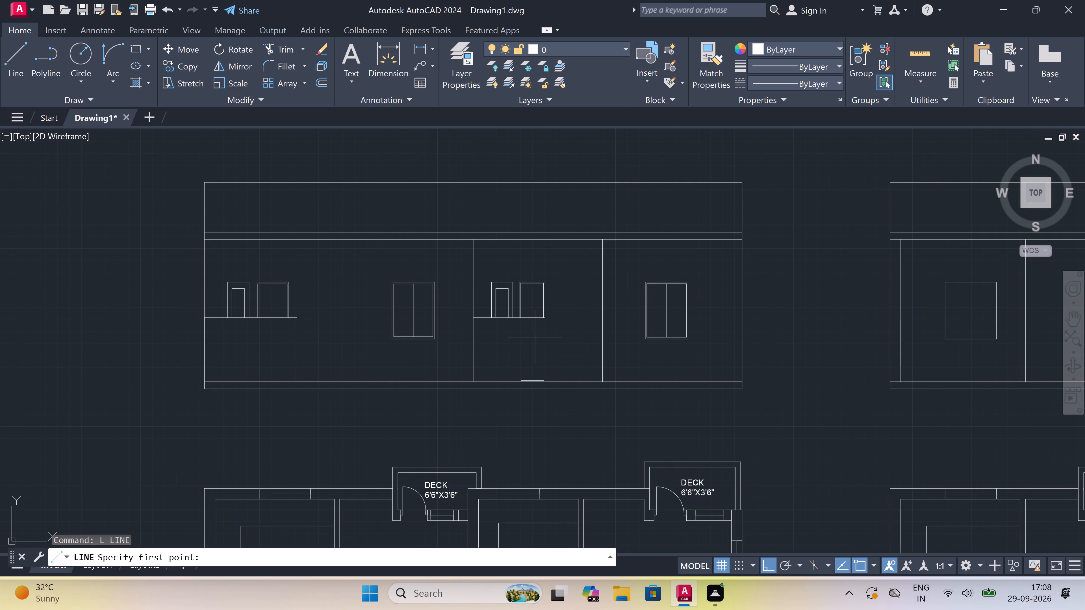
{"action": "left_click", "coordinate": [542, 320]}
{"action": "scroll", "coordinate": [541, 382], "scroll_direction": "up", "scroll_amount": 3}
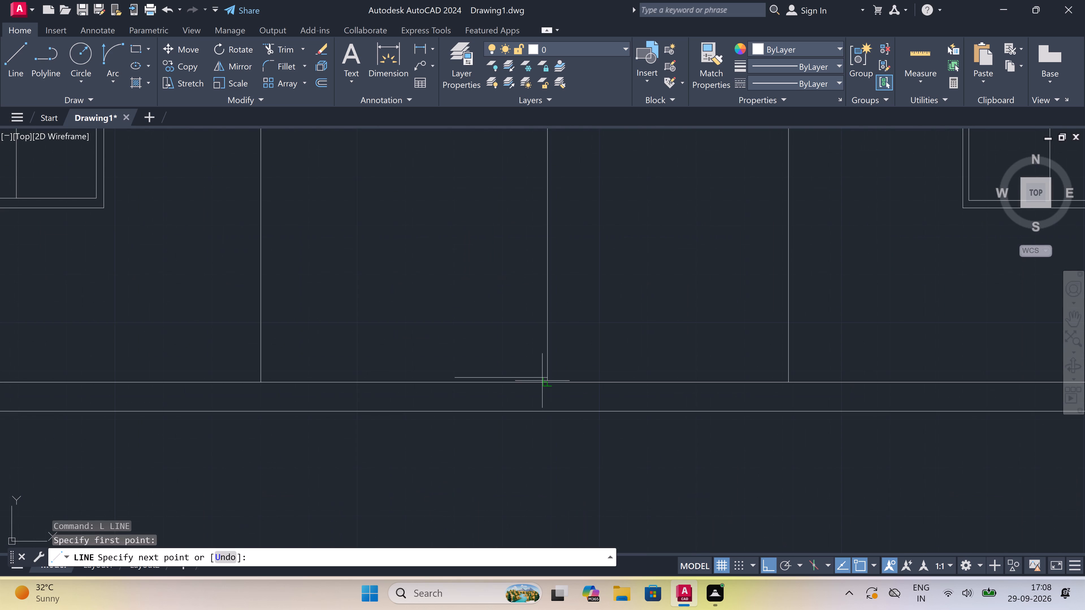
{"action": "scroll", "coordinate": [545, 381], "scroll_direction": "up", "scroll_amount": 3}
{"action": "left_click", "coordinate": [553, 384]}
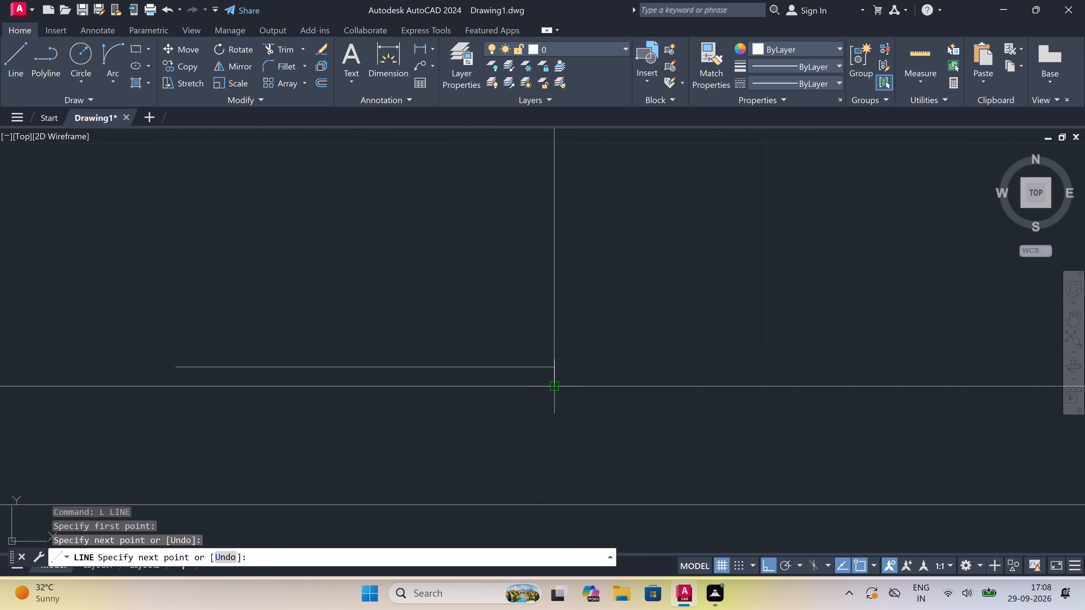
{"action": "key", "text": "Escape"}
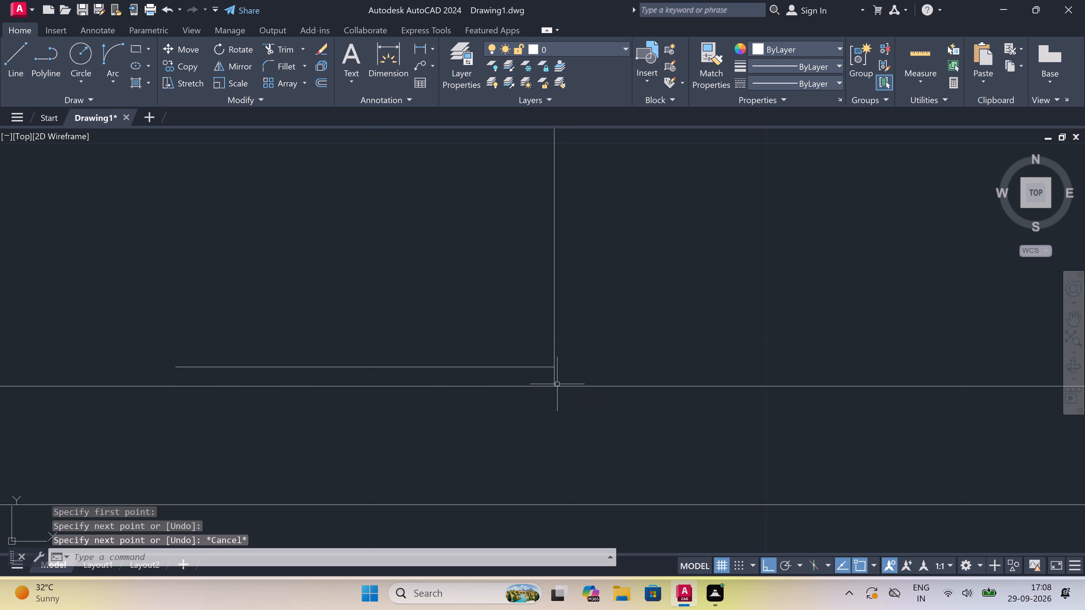
Erase the leftover bottom edge of the eastern door's inner frame just above the floor line.
{"action": "scroll", "coordinate": [521, 397], "scroll_direction": "up", "scroll_amount": 2}
{"action": "left_click_drag", "start_coordinate": [496, 298], "coordinate": [493, 305]}
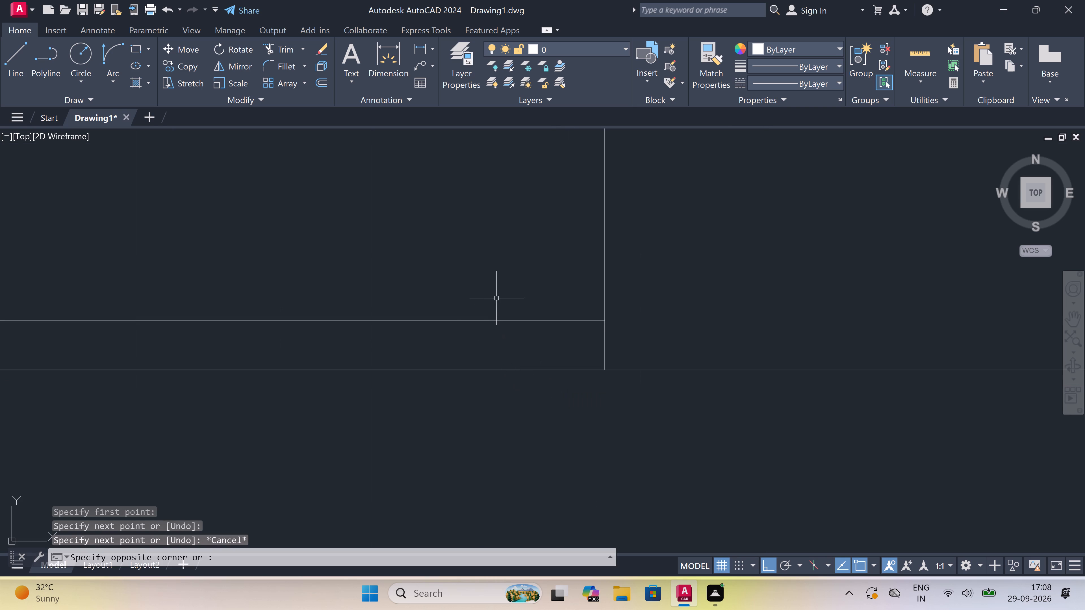
{"action": "left_click", "coordinate": [460, 327]}
{"action": "key", "text": "Delete"}
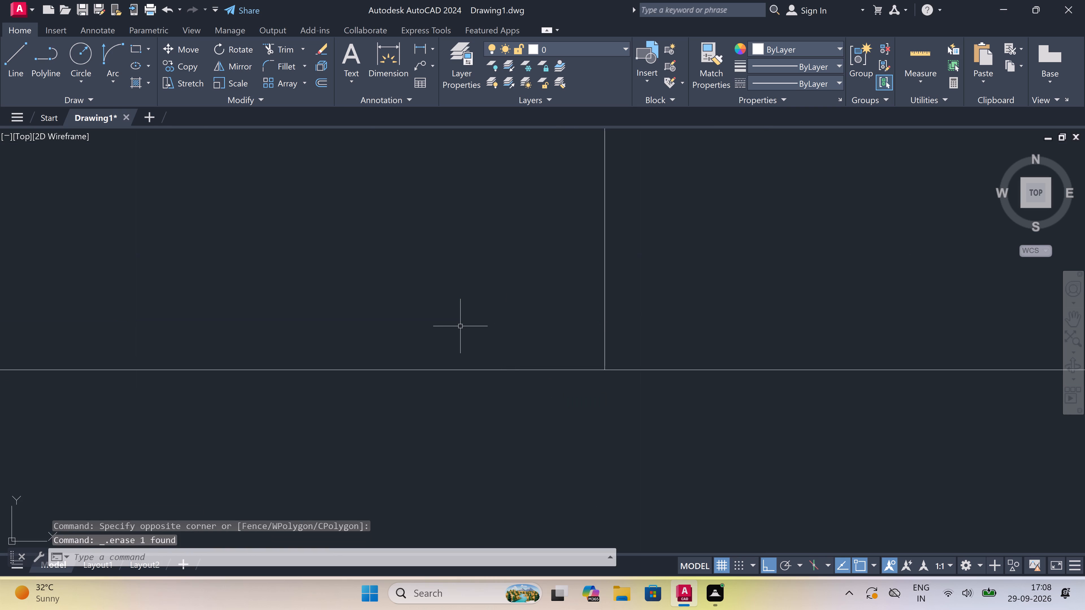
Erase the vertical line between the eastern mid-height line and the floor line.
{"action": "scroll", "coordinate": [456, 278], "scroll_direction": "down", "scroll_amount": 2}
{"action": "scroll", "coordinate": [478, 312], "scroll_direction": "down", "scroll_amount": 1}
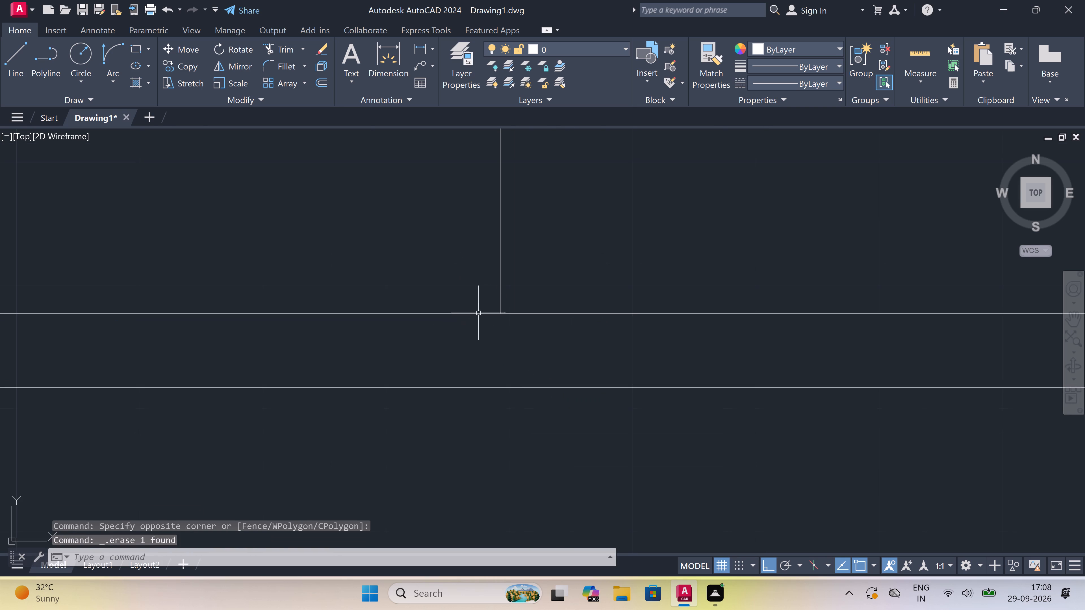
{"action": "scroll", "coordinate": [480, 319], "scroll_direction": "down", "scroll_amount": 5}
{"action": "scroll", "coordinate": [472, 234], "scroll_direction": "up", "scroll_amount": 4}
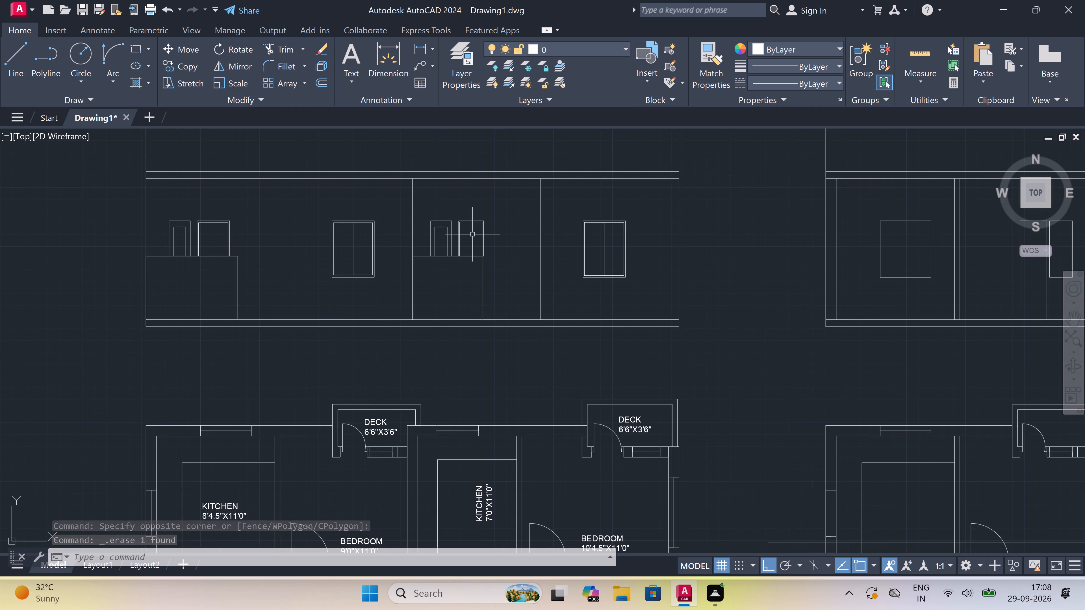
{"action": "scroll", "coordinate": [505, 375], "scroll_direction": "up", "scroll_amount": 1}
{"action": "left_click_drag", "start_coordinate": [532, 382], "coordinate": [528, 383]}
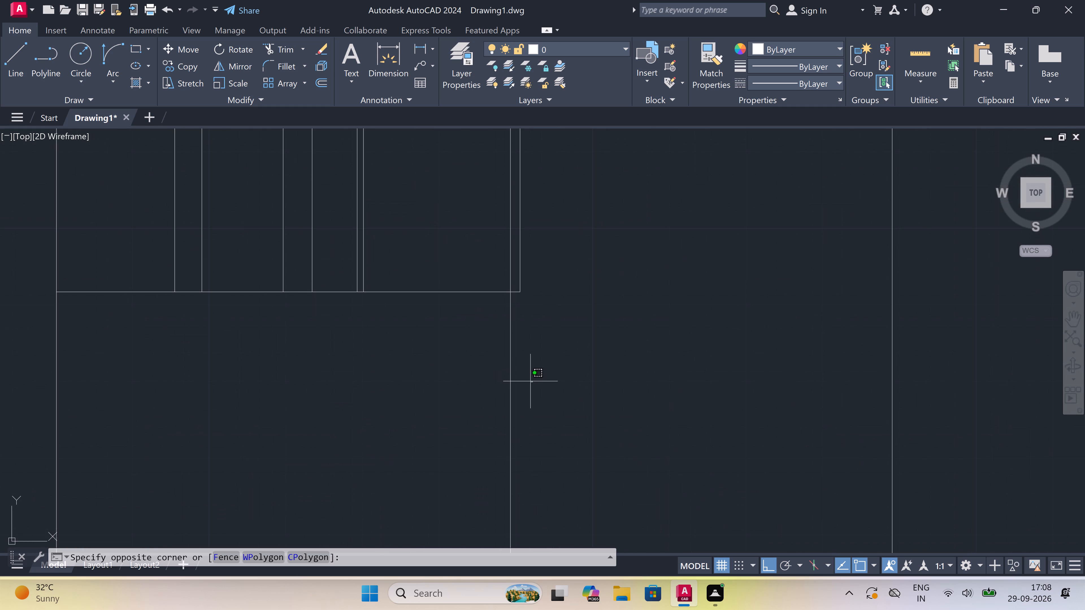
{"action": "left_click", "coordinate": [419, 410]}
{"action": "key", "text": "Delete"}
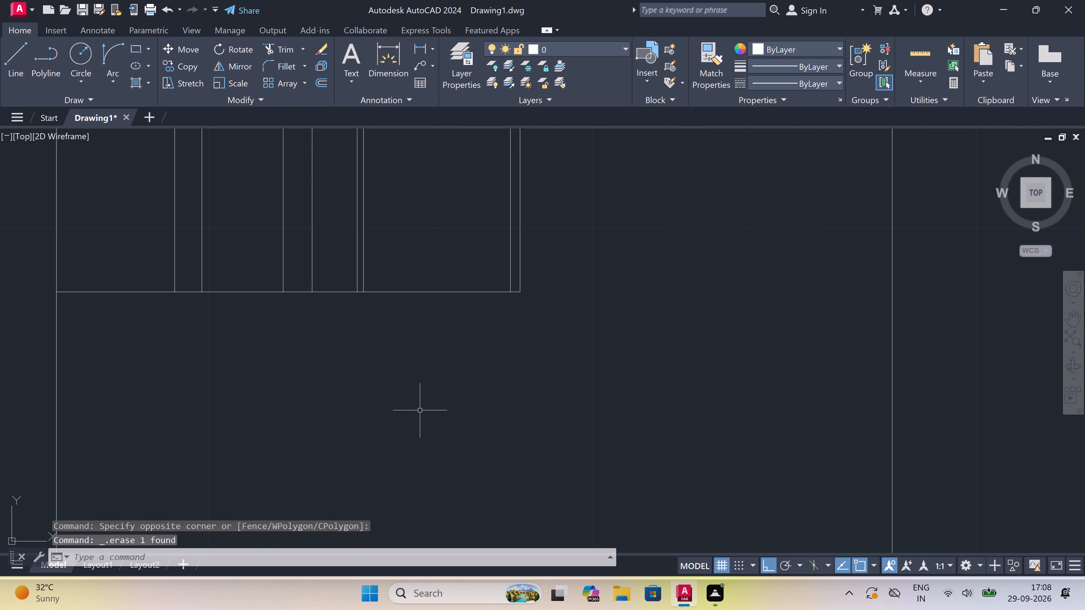
Draw vertical construction lines through the outer corner of the plan's southern middle deck and both sides of its door opening.
{"action": "scroll", "coordinate": [505, 333], "scroll_direction": "down", "scroll_amount": 6}
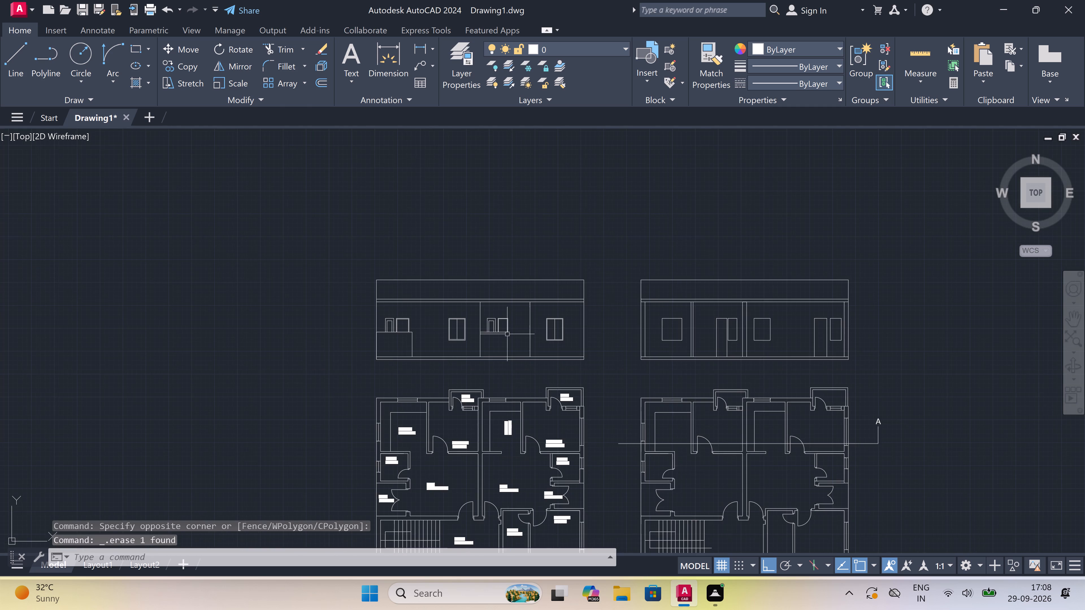
{"action": "scroll", "coordinate": [507, 334], "scroll_direction": "down", "scroll_amount": 2}
{"action": "scroll", "coordinate": [502, 518], "scroll_direction": "up", "scroll_amount": 3}
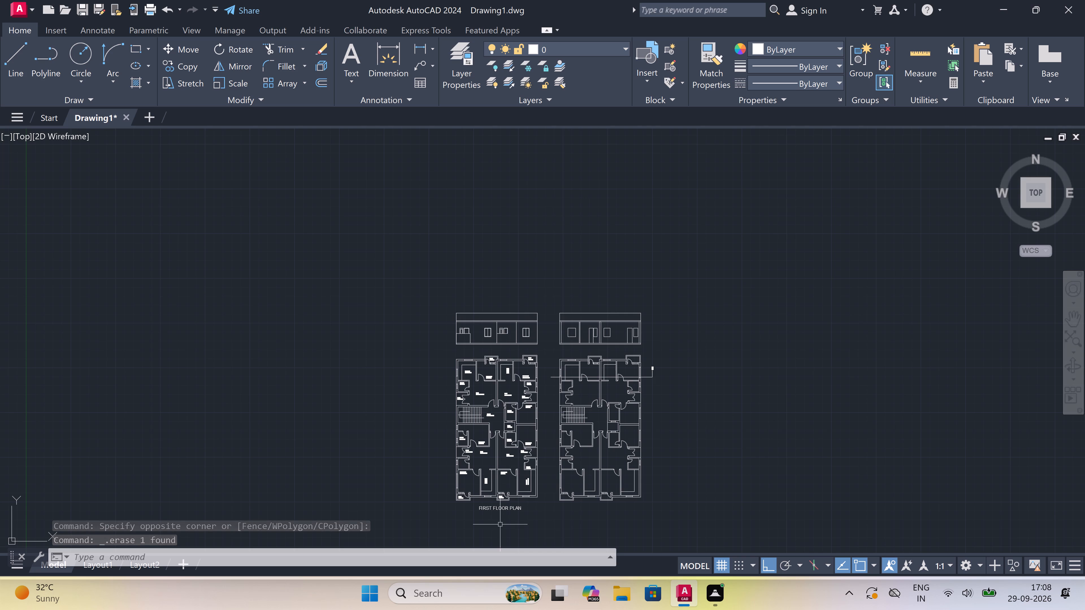
{"action": "scroll", "coordinate": [518, 454], "scroll_direction": "up", "scroll_amount": 2}
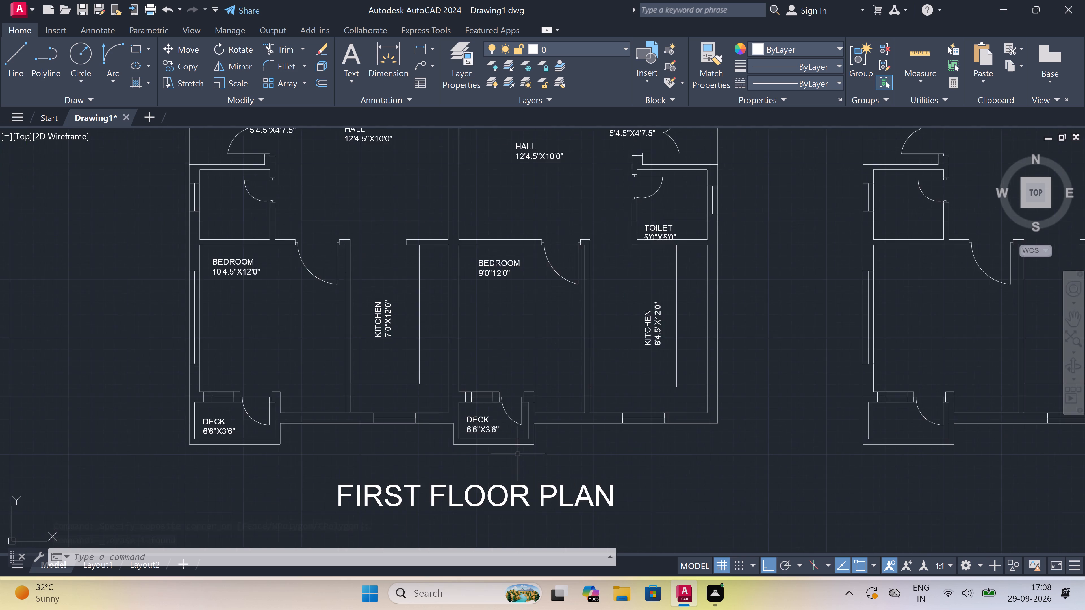
{"action": "type", "text": "XL"}
{"action": "key", "text": "space"}
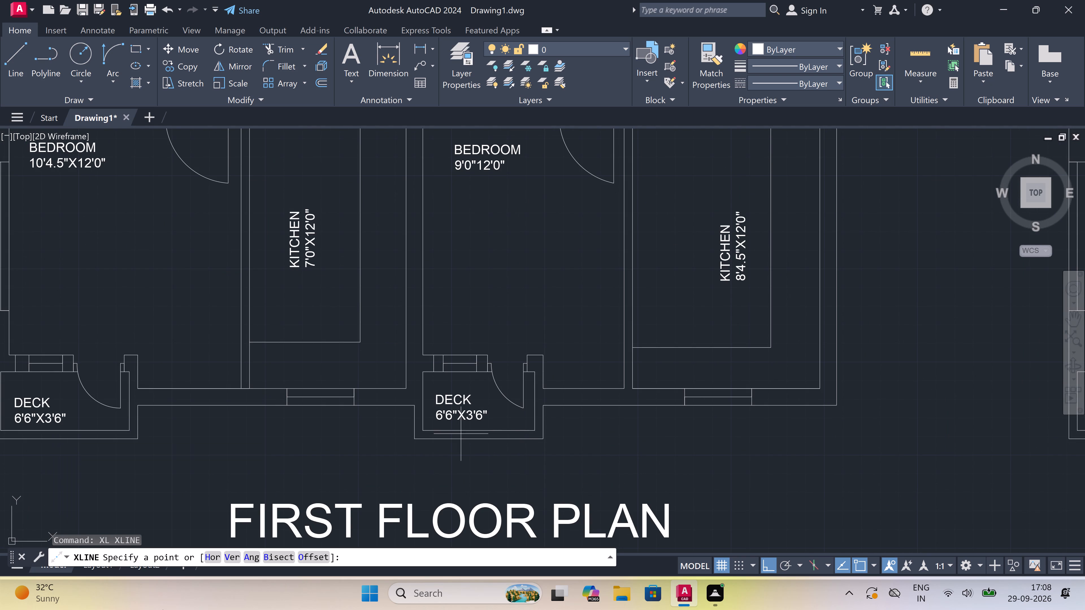
{"action": "left_click", "coordinate": [227, 556]}
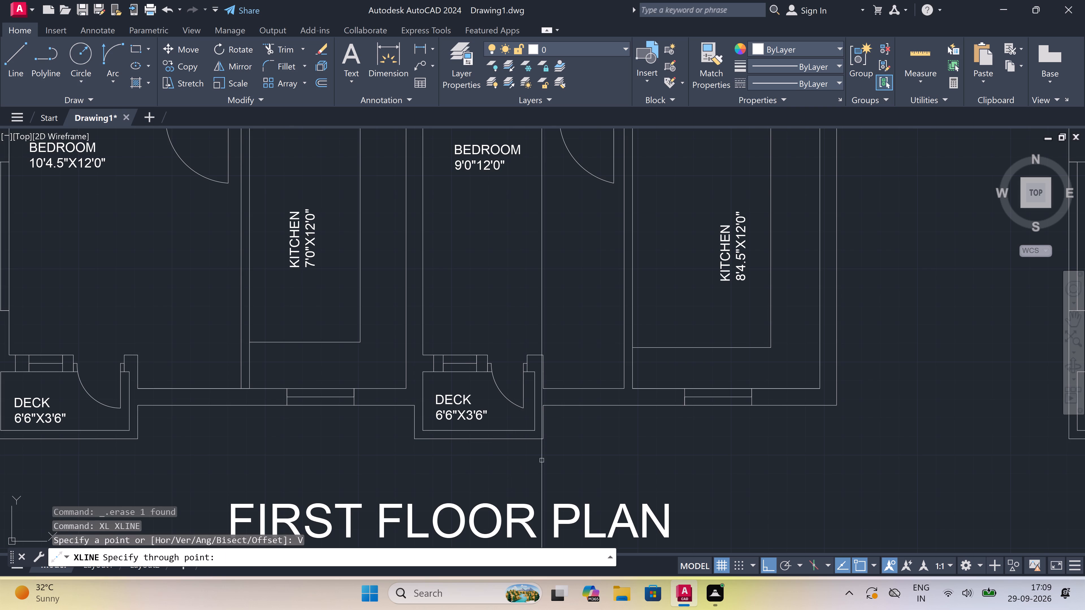
{"action": "left_click", "coordinate": [544, 444]}
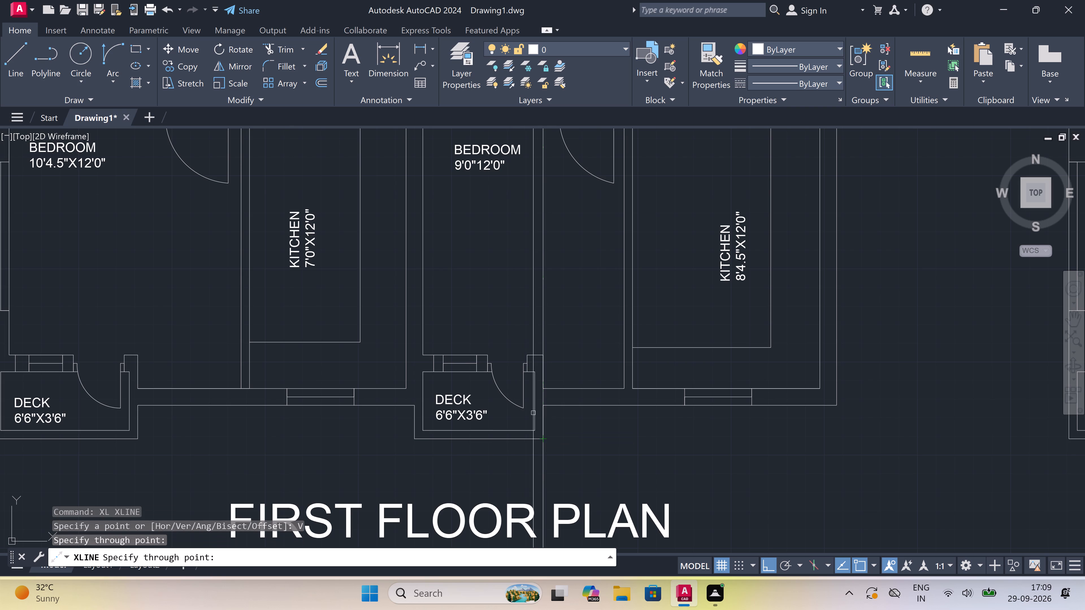
{"action": "left_click", "coordinate": [527, 375]}
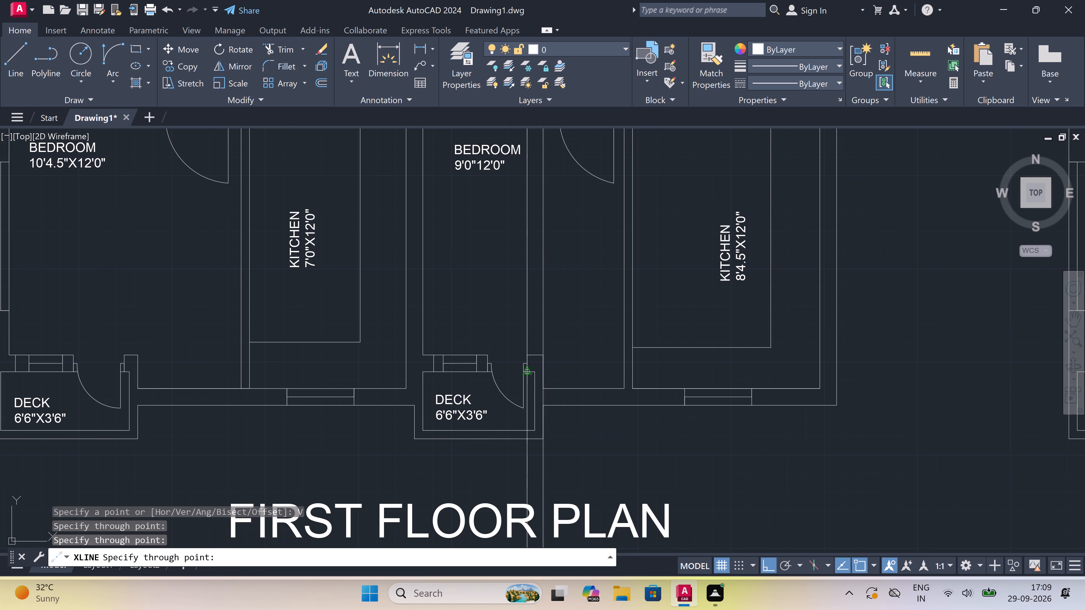
{"action": "left_click", "coordinate": [484, 369]}
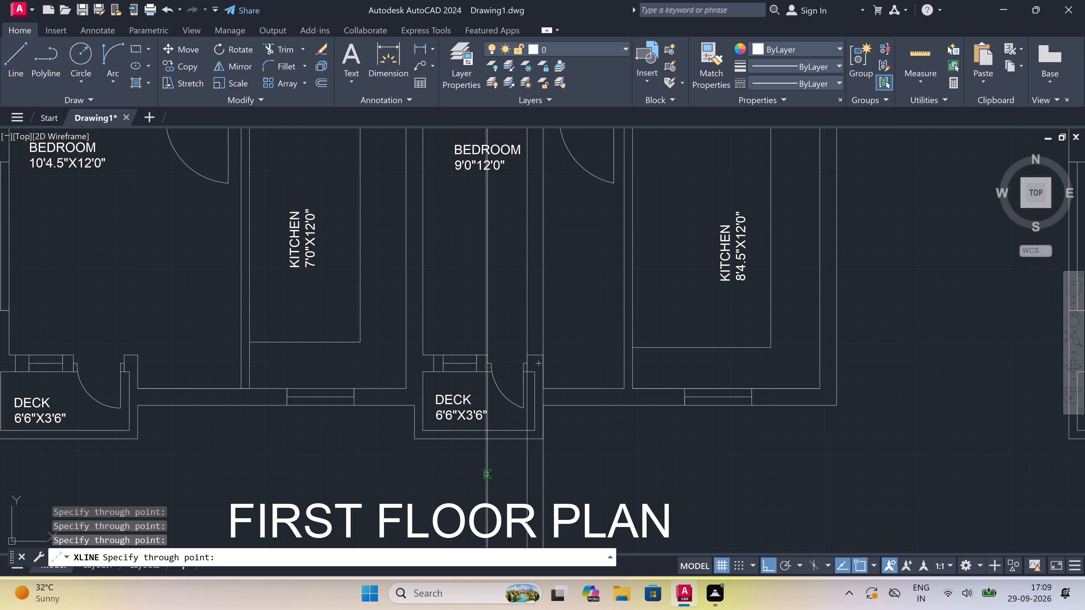
{"action": "key", "text": "Escape"}
Draw a horizontal line extending the eastern mid-height line from the door's side to the deck-edge construction line.
{"action": "scroll", "coordinate": [487, 473], "scroll_direction": "down", "scroll_amount": 1}
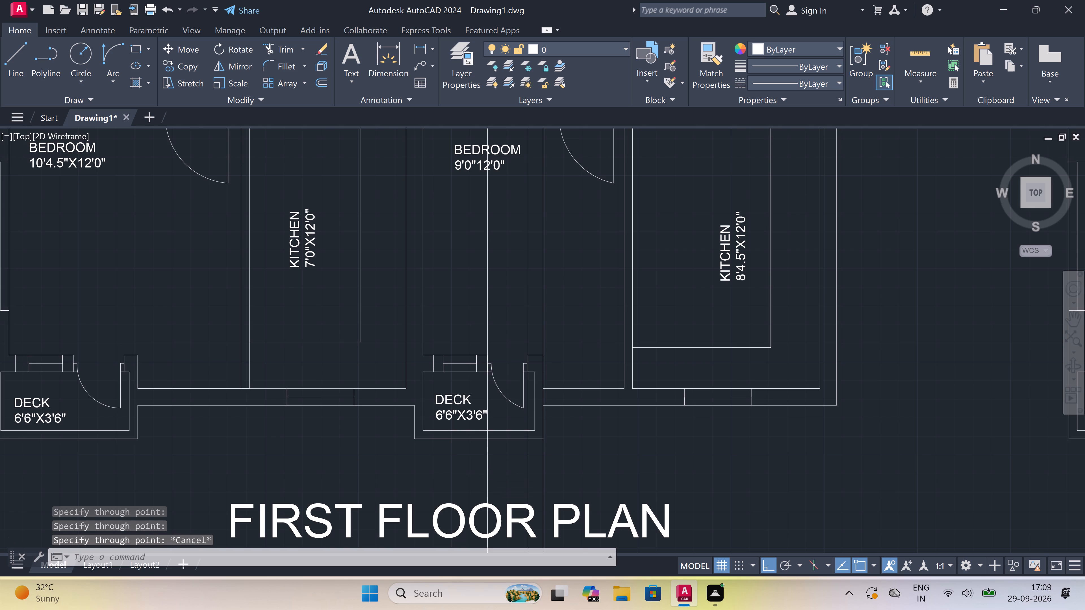
{"action": "scroll", "coordinate": [487, 473], "scroll_direction": "down", "scroll_amount": 4}
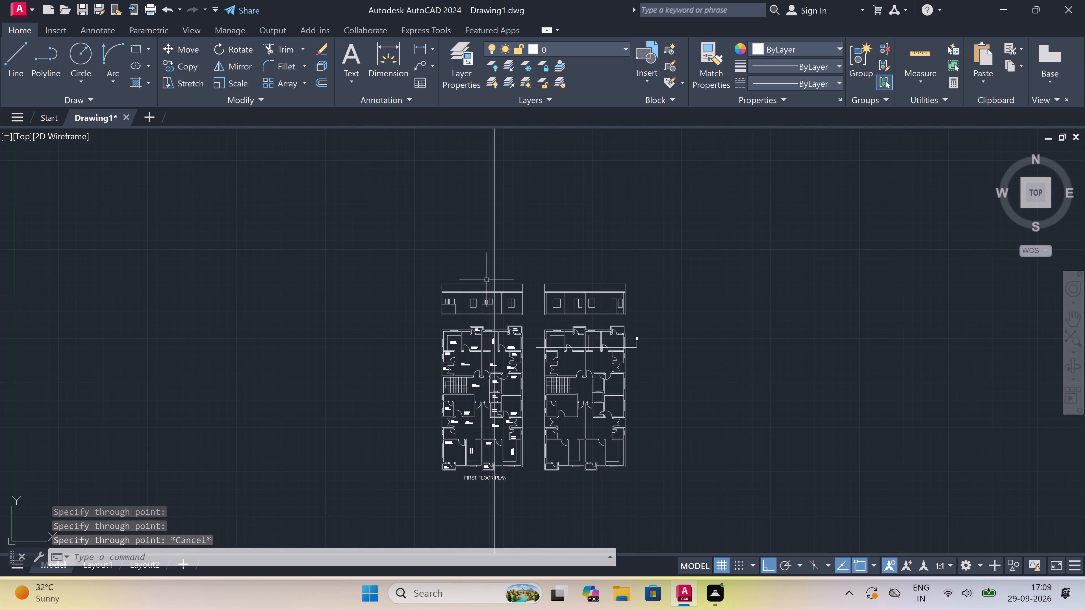
{"action": "scroll", "coordinate": [486, 291], "scroll_direction": "up", "scroll_amount": 3}
{"action": "scroll", "coordinate": [502, 377], "scroll_direction": "up", "scroll_amount": 3}
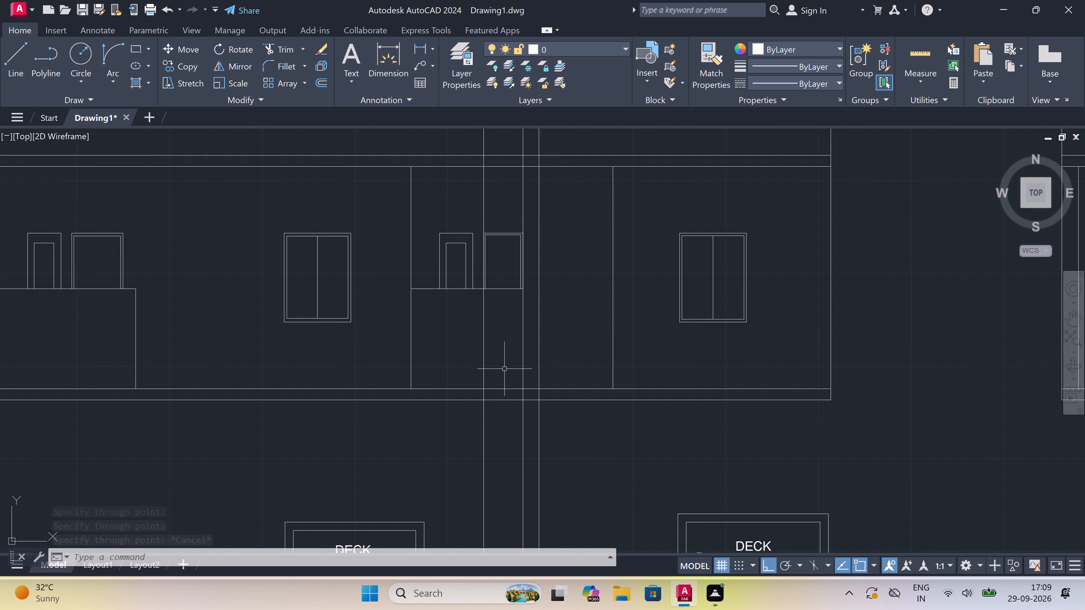
{"action": "type", "text": "L"}
{"action": "key", "text": "space"}
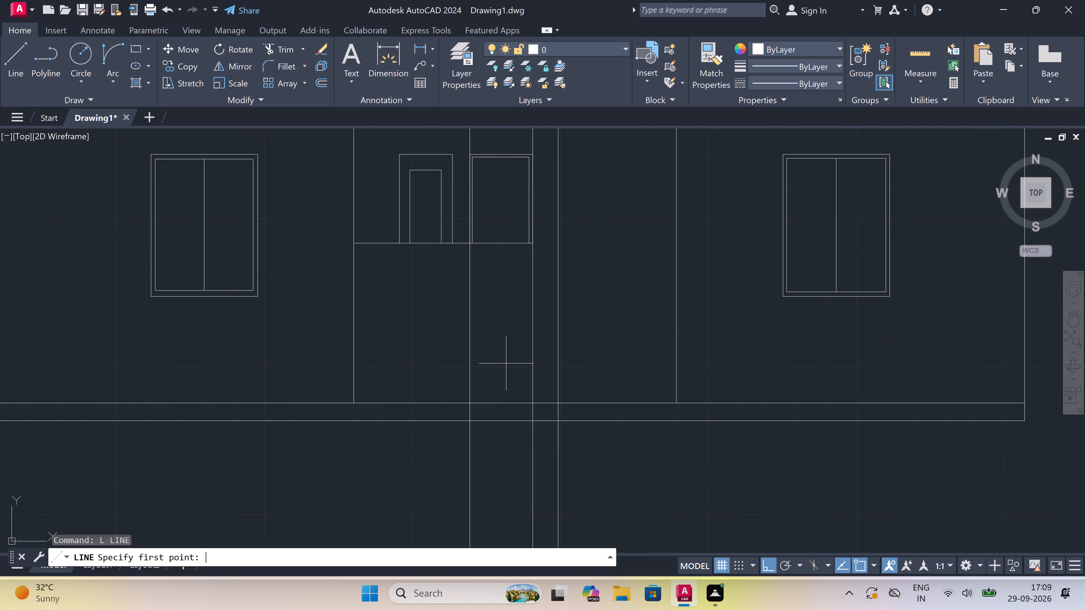
{"action": "scroll", "coordinate": [533, 240], "scroll_direction": "up", "scroll_amount": 2}
{"action": "left_click", "coordinate": [532, 247]}
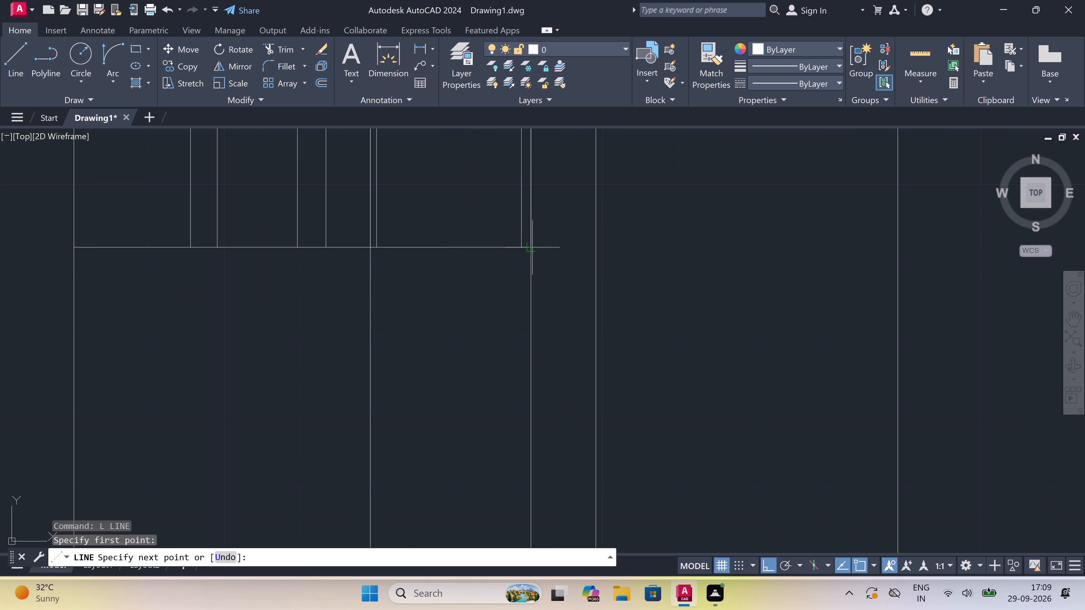
{"action": "double_click", "coordinate": [598, 250]}
{"action": "key", "text": "Escape"}
Trim the two eastern door construction lines between the mid-height and floor lines and above the door's top edge.
{"action": "type", "text": "TR"}
{"action": "key", "text": "space"}
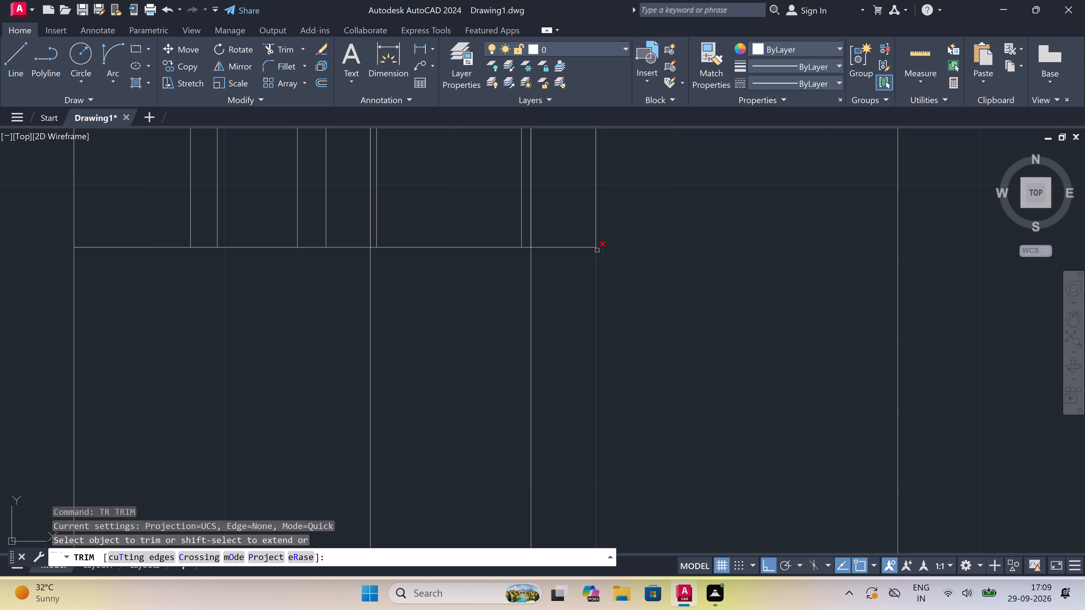
{"action": "scroll", "coordinate": [590, 258], "scroll_direction": "down", "scroll_amount": 2}
{"action": "left_click", "coordinate": [571, 293]}
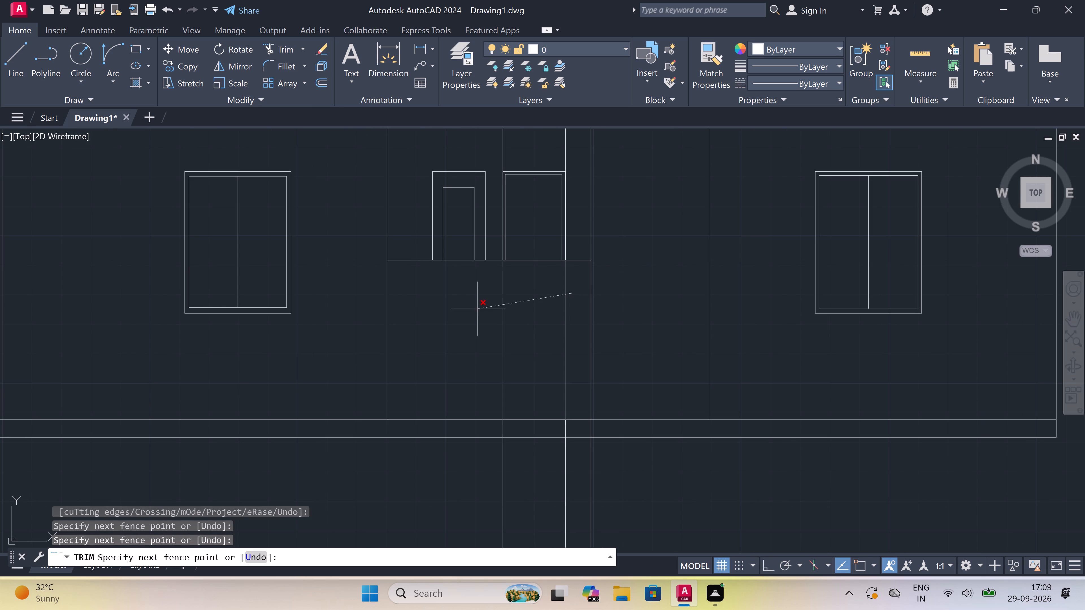
{"action": "left_click", "coordinate": [478, 309]}
{"action": "scroll", "coordinate": [537, 156], "scroll_direction": "up", "scroll_amount": 2}
{"action": "left_click", "coordinate": [549, 142]}
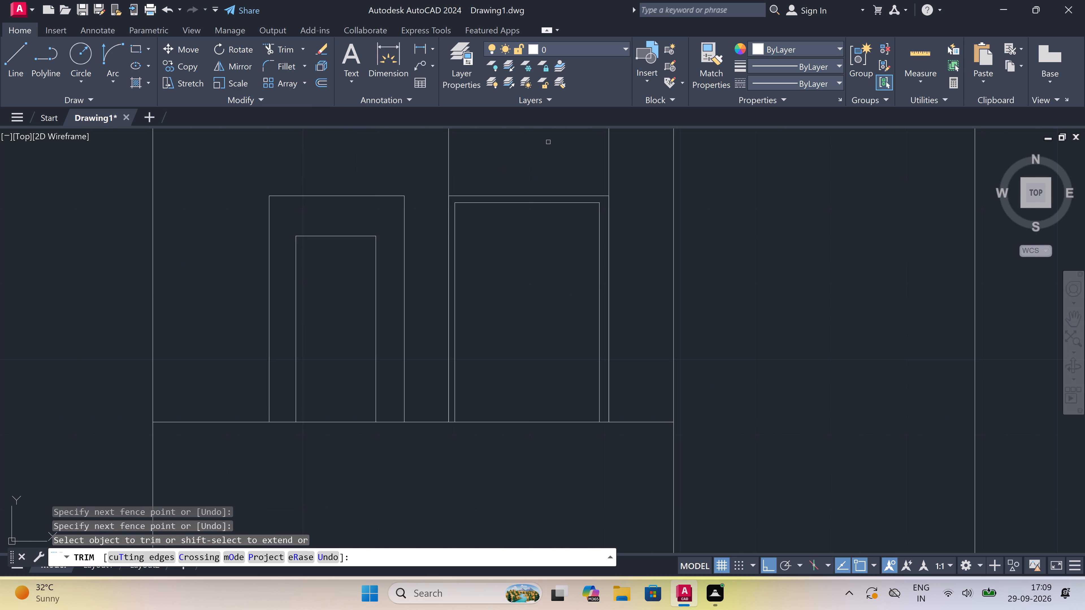
{"action": "left_click", "coordinate": [632, 163]}
{"action": "left_click", "coordinate": [510, 158]}
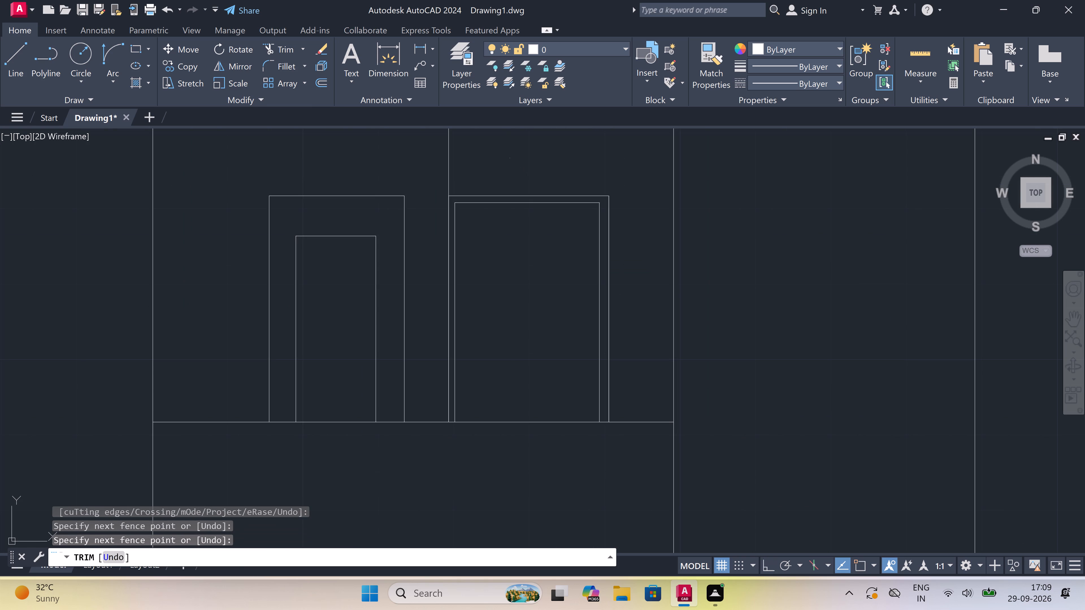
{"action": "left_click", "coordinate": [412, 159]}
Trim the three construction lines between the two floor lines and in the gap between the elevation and the plan.
{"action": "scroll", "coordinate": [649, 189], "scroll_direction": "down", "scroll_amount": 2}
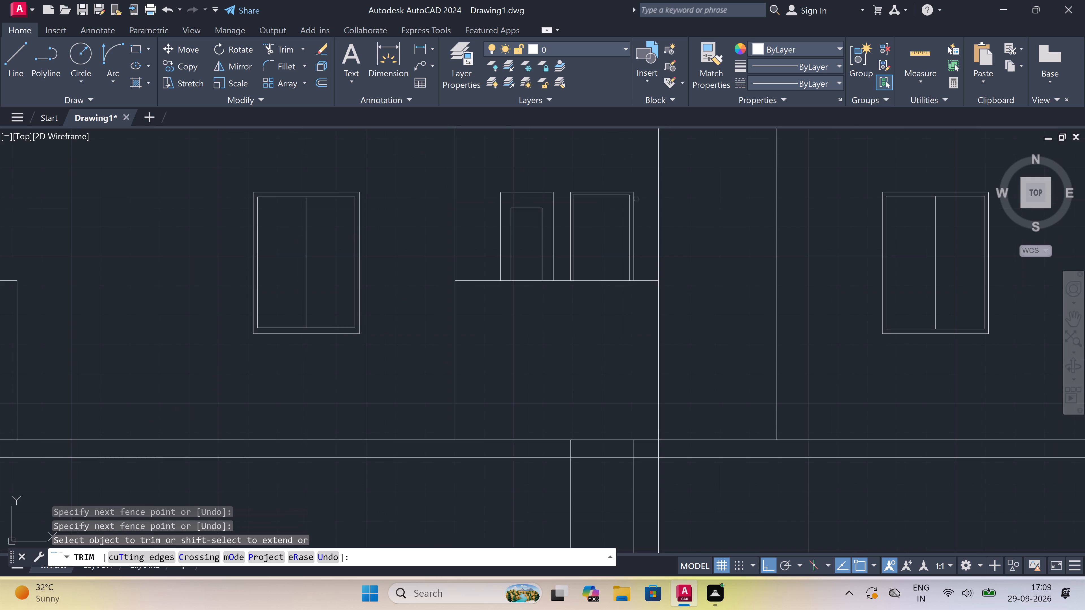
{"action": "scroll", "coordinate": [634, 201], "scroll_direction": "up", "scroll_amount": 4}
{"action": "scroll", "coordinate": [634, 202], "scroll_direction": "down", "scroll_amount": 3}
{"action": "scroll", "coordinate": [637, 235], "scroll_direction": "down", "scroll_amount": 1}
{"action": "scroll", "coordinate": [635, 271], "scroll_direction": "down", "scroll_amount": 1}
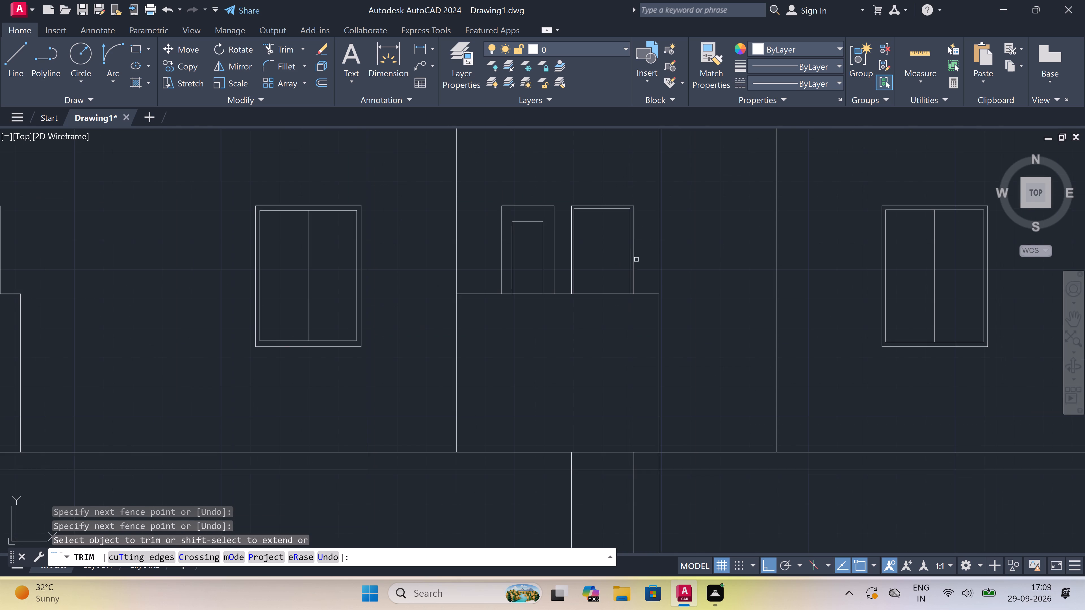
{"action": "scroll", "coordinate": [646, 435], "scroll_direction": "up", "scroll_amount": 3}
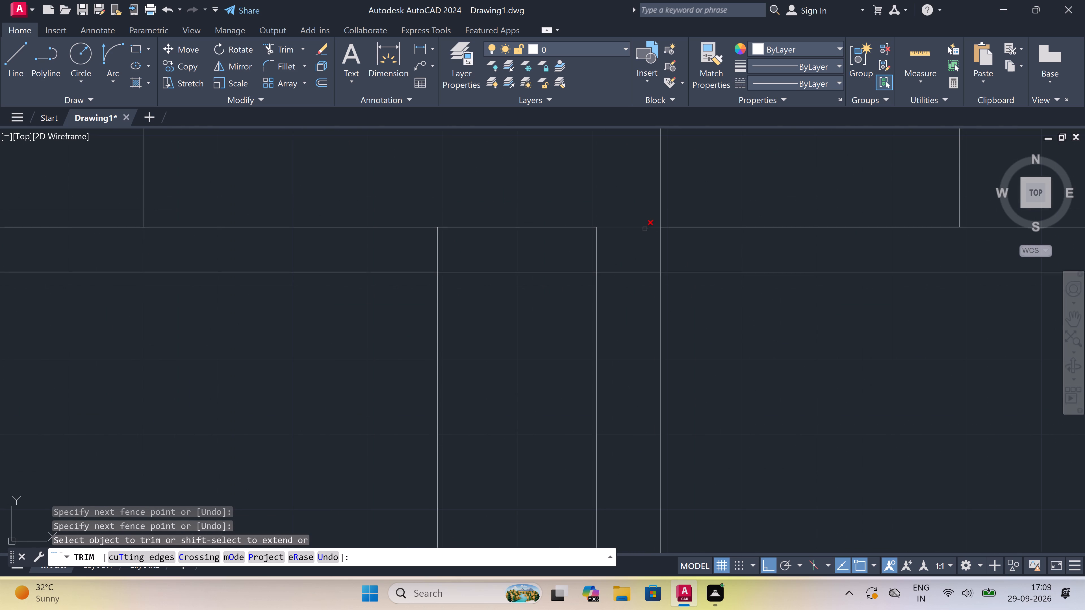
{"action": "left_click", "coordinate": [674, 246]}
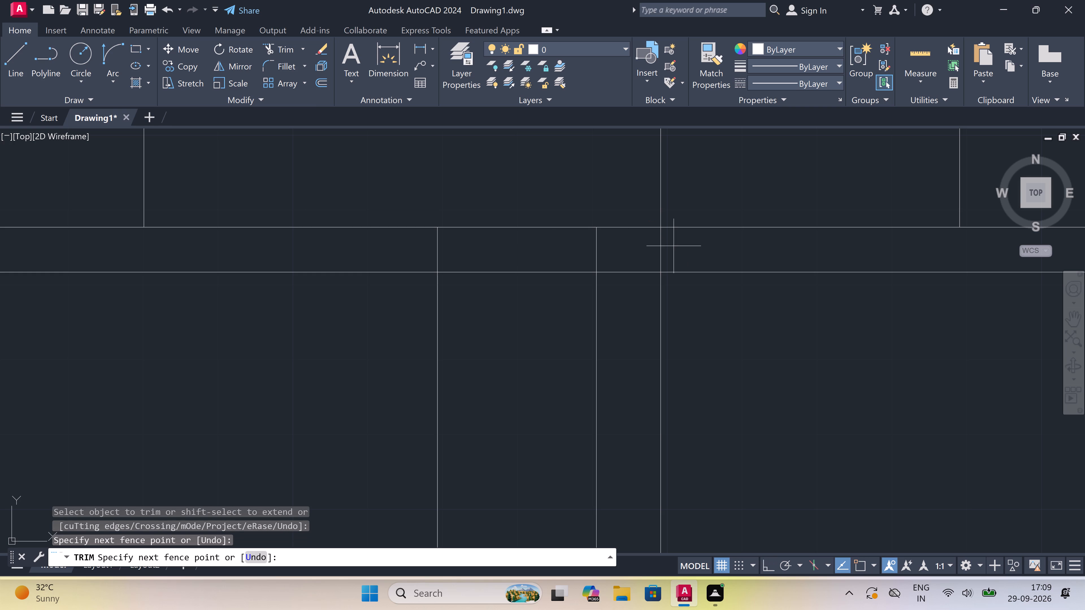
{"action": "left_click", "coordinate": [374, 252]}
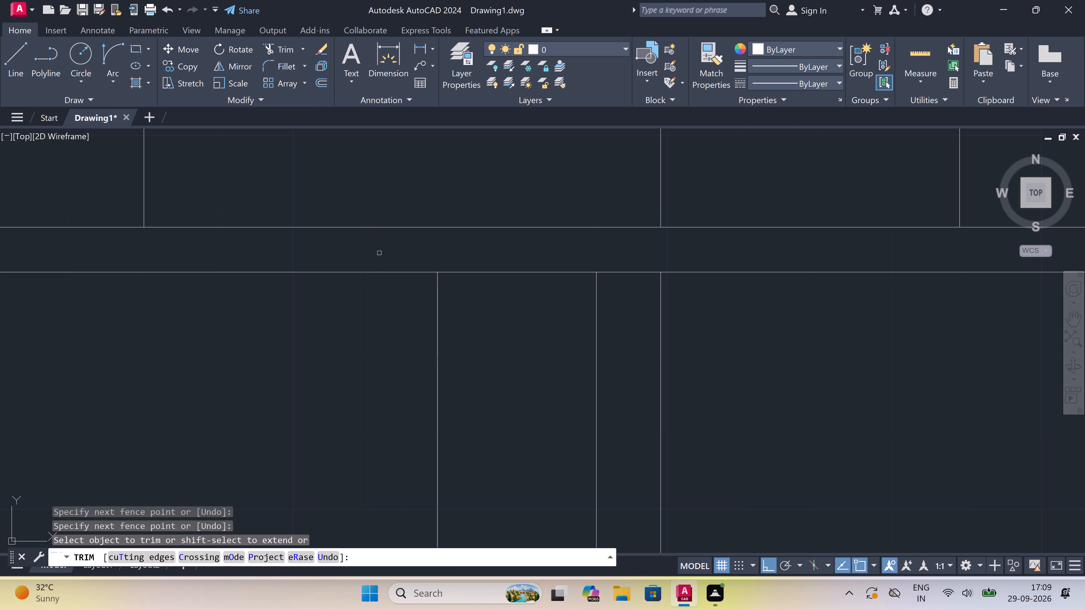
{"action": "scroll", "coordinate": [379, 253], "scroll_direction": "down", "scroll_amount": 4}
{"action": "left_click_drag", "start_coordinate": [360, 278], "coordinate": [371, 281]}
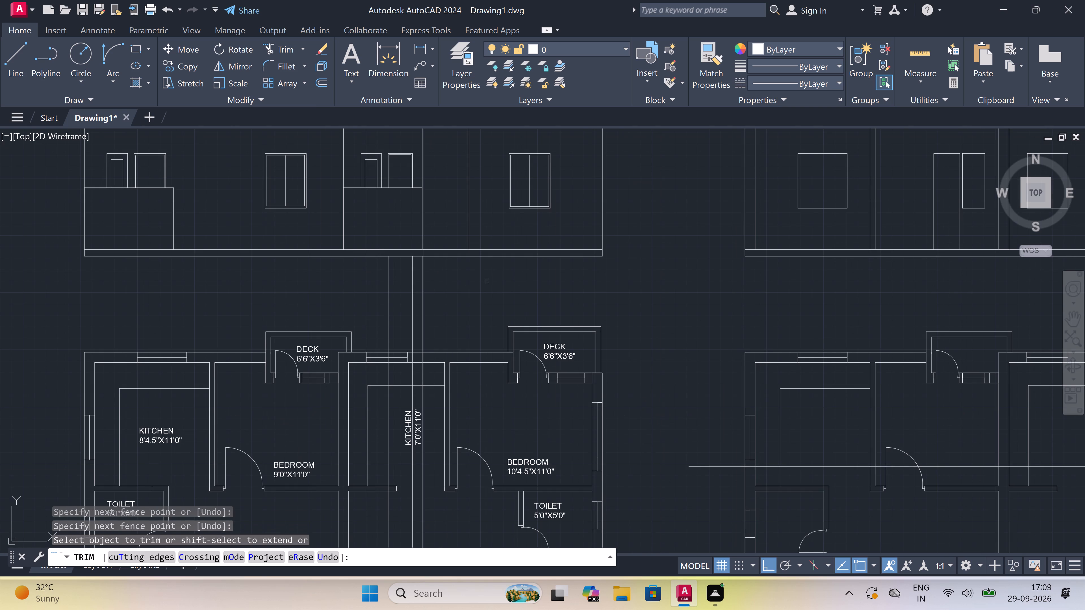
{"action": "left_click", "coordinate": [487, 281]}
{"action": "left_click", "coordinate": [343, 280]}
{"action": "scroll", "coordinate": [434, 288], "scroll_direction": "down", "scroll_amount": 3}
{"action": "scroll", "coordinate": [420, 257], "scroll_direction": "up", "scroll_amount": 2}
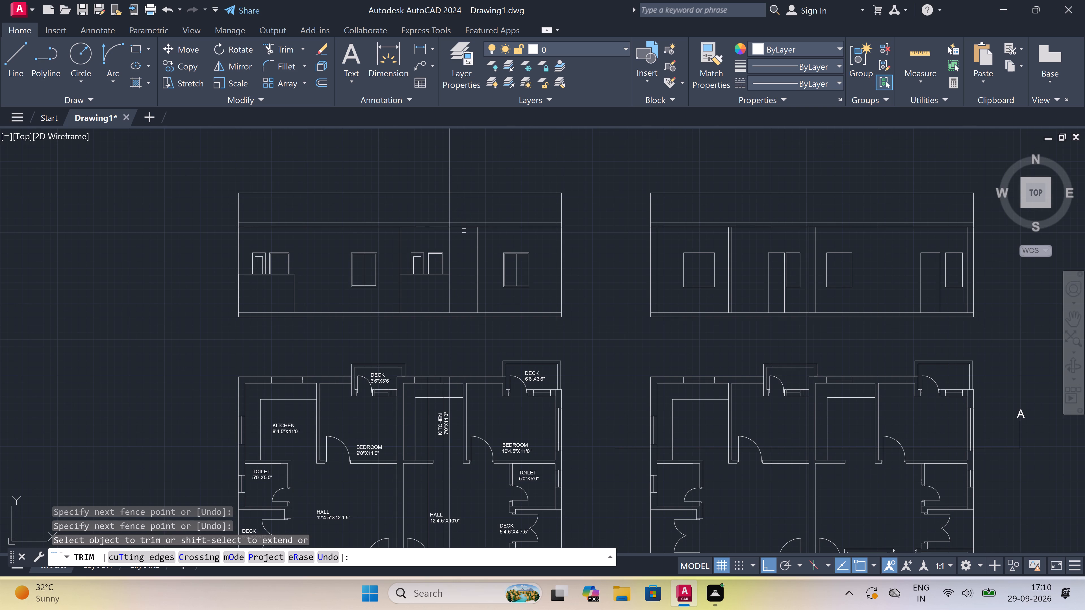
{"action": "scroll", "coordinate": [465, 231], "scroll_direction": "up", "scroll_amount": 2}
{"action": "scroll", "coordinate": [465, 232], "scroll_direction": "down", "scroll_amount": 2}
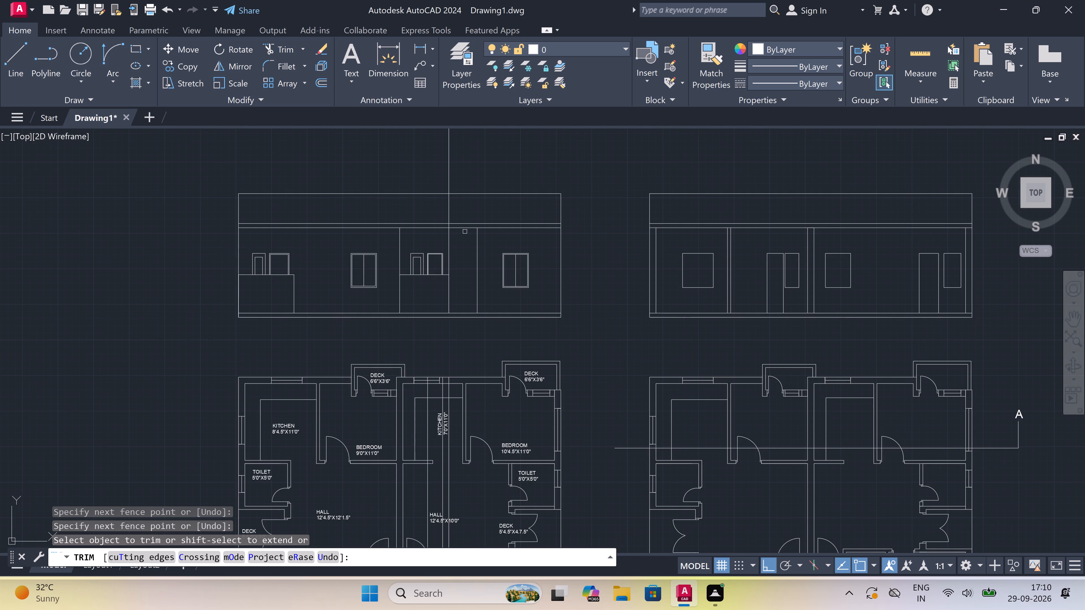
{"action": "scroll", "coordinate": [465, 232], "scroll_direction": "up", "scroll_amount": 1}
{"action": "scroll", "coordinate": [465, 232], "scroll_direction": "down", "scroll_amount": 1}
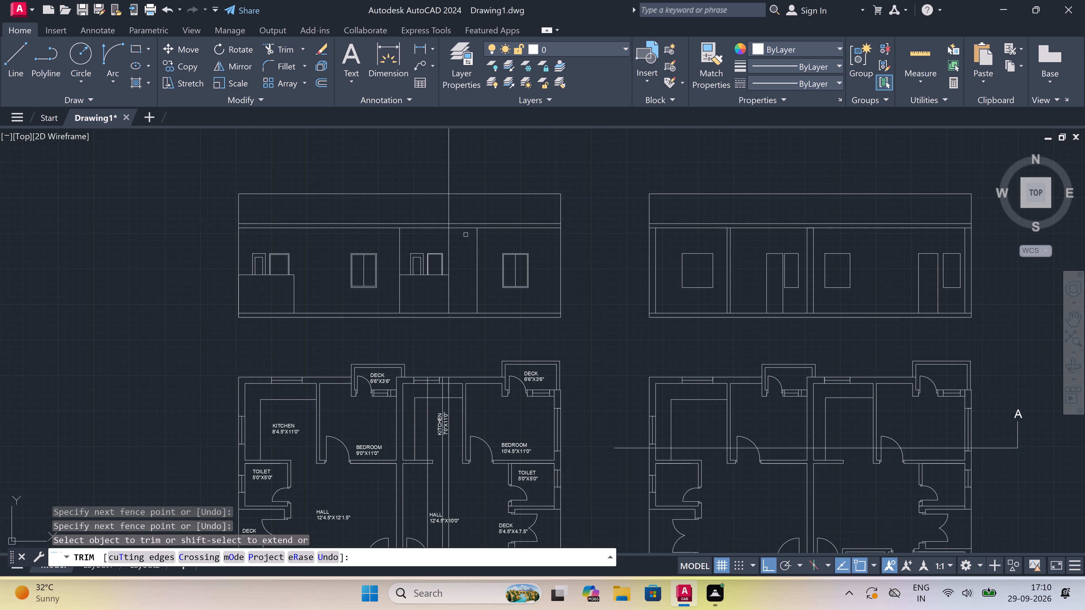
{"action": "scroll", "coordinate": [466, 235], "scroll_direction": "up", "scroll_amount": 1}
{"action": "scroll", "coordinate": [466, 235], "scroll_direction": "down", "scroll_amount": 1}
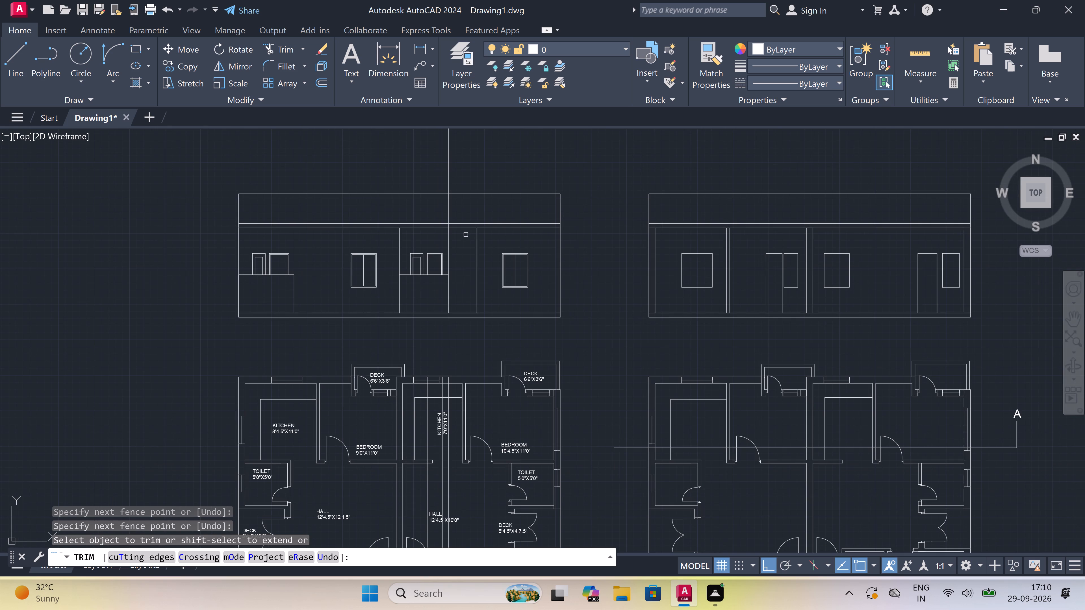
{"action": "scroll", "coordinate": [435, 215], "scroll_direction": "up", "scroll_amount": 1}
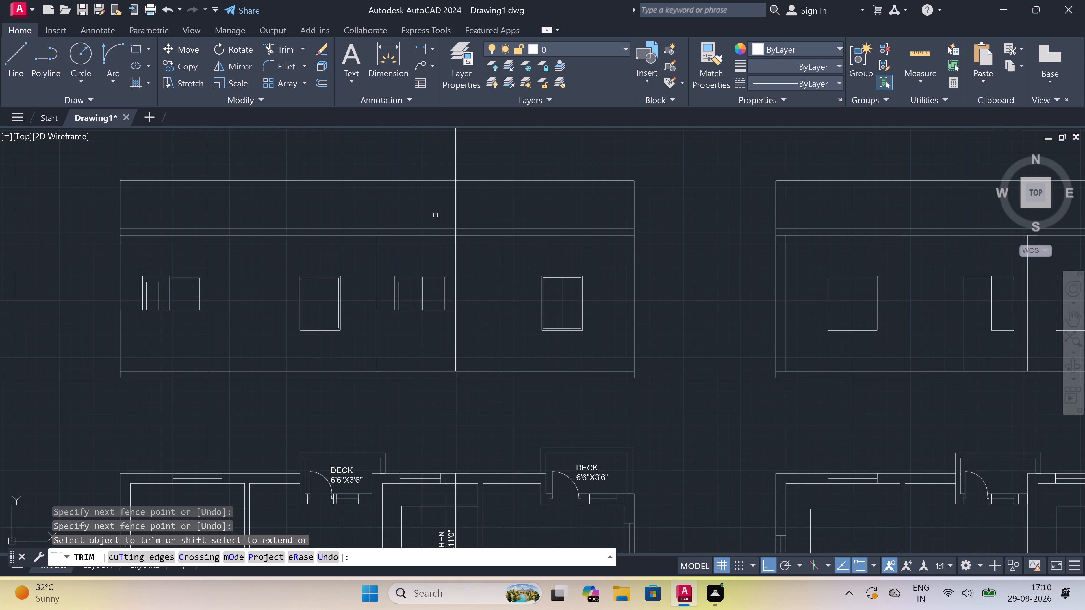
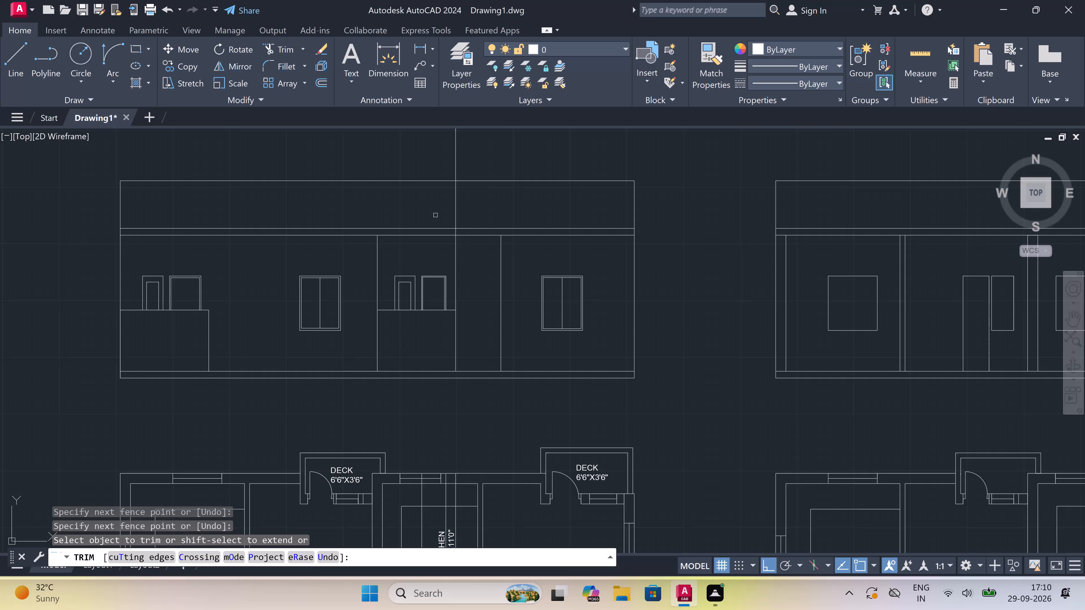
Trim the vertical construction line out of the slab band and parapet of the elevation above the labelled plan.
{"action": "scroll", "coordinate": [435, 215], "scroll_direction": "up", "scroll_amount": 1}
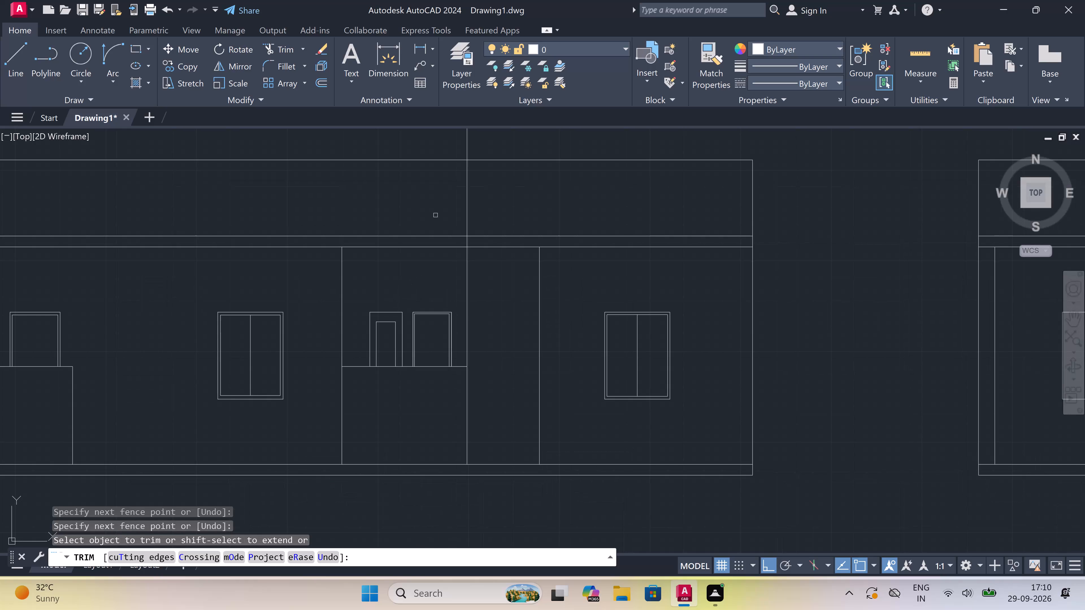
{"action": "scroll", "coordinate": [469, 245], "scroll_direction": "up", "scroll_amount": 2}
{"action": "left_click", "coordinate": [462, 240]}
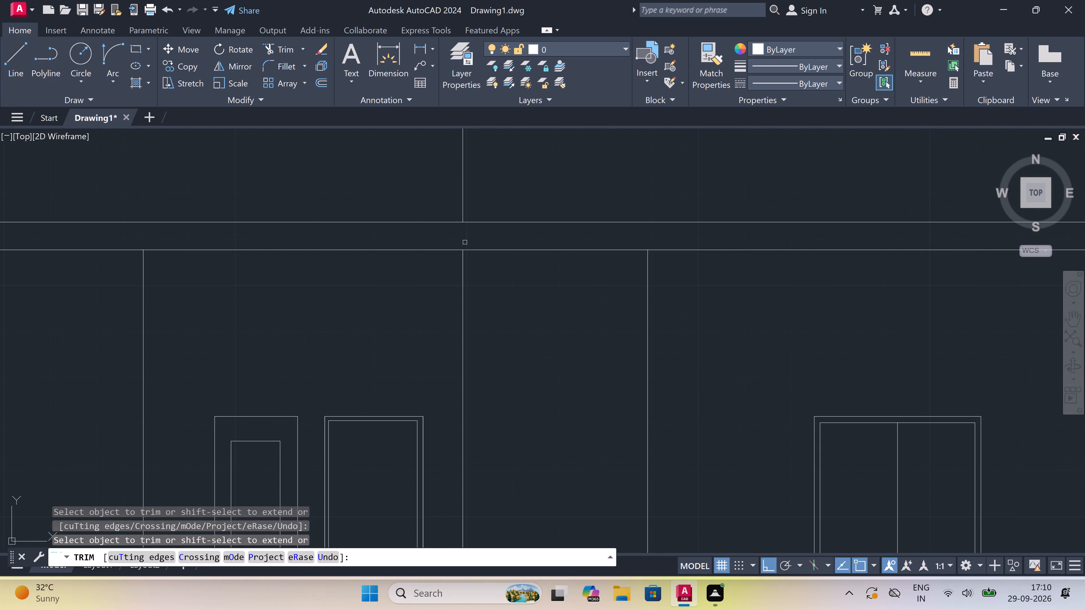
{"action": "scroll", "coordinate": [462, 239], "scroll_direction": "down", "scroll_amount": 2}
{"action": "left_click", "coordinate": [457, 215]}
{"action": "left_click", "coordinate": [486, 208]}
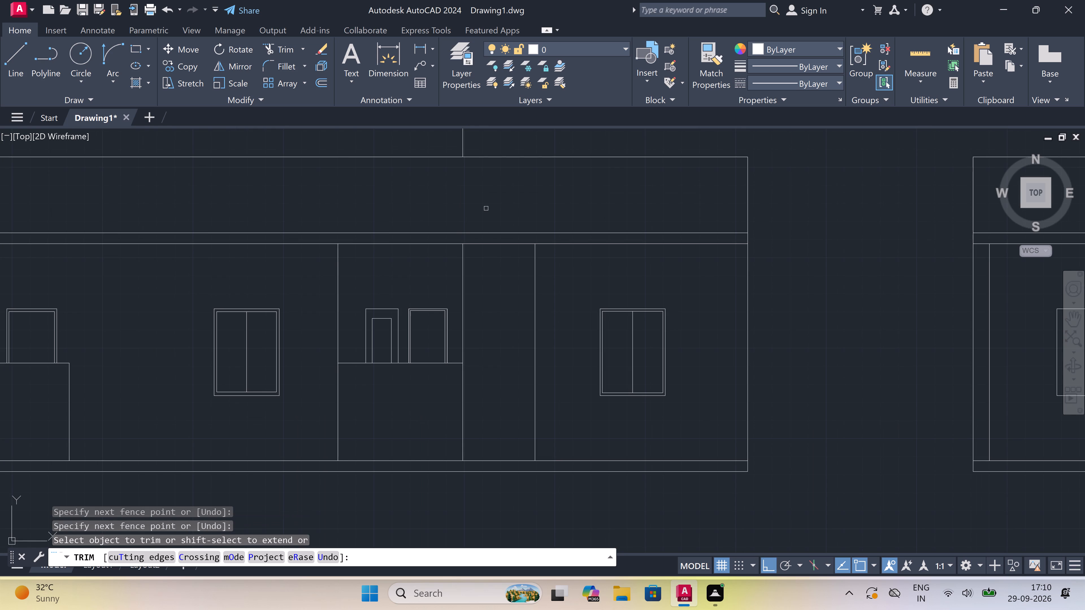
{"action": "key", "text": "Escape"}
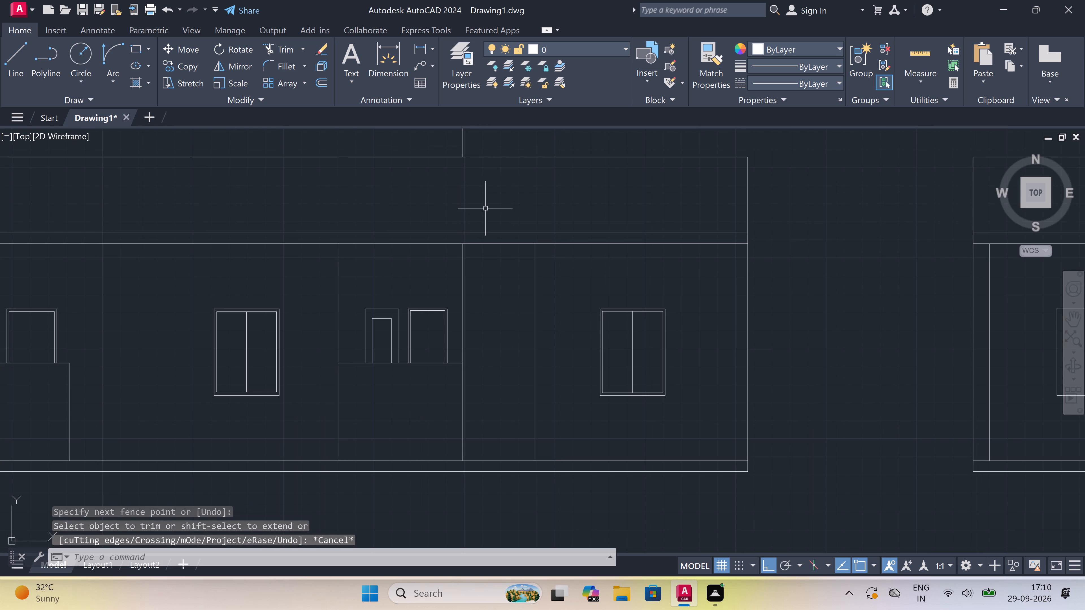
Erase the leftover vertical construction line rising above the elevation's parapet.
{"action": "scroll", "coordinate": [485, 208], "scroll_direction": "down", "scroll_amount": 3}
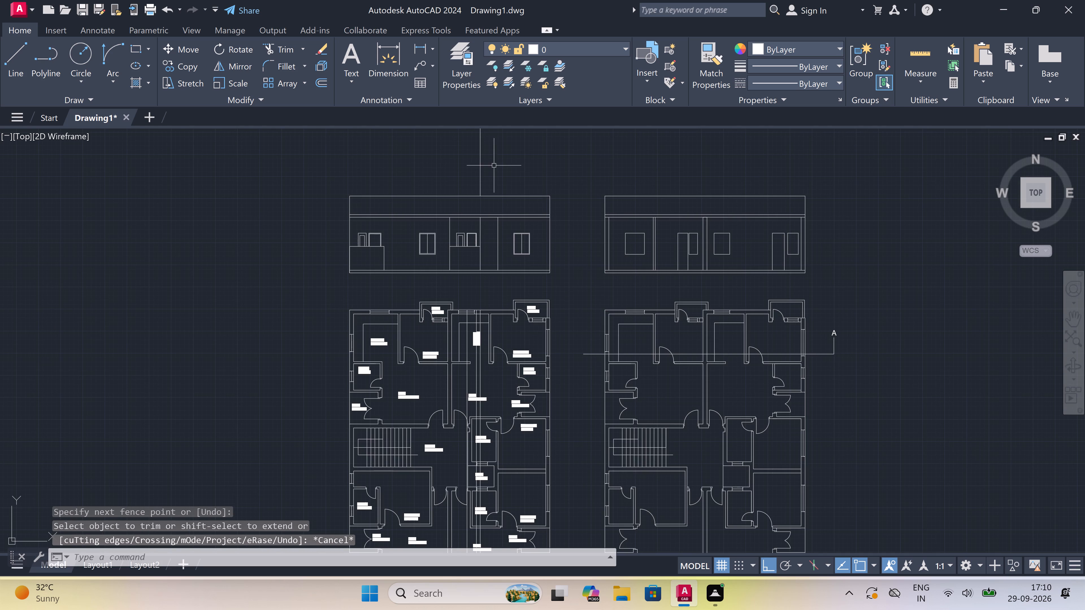
{"action": "left_click", "coordinate": [491, 152]}
{"action": "left_click", "coordinate": [411, 172]}
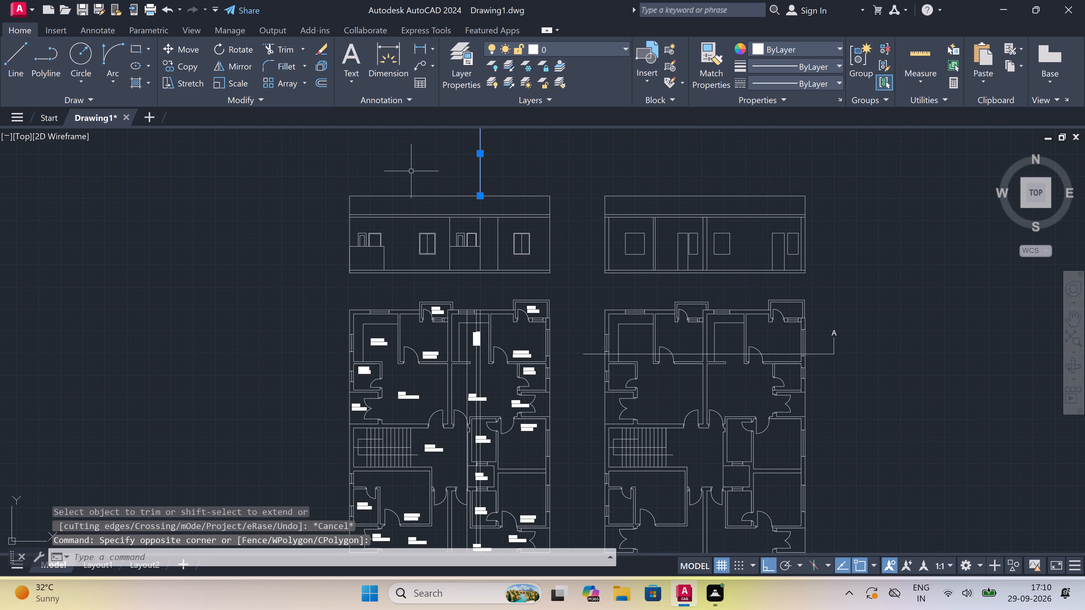
{"action": "key", "text": "Delete"}
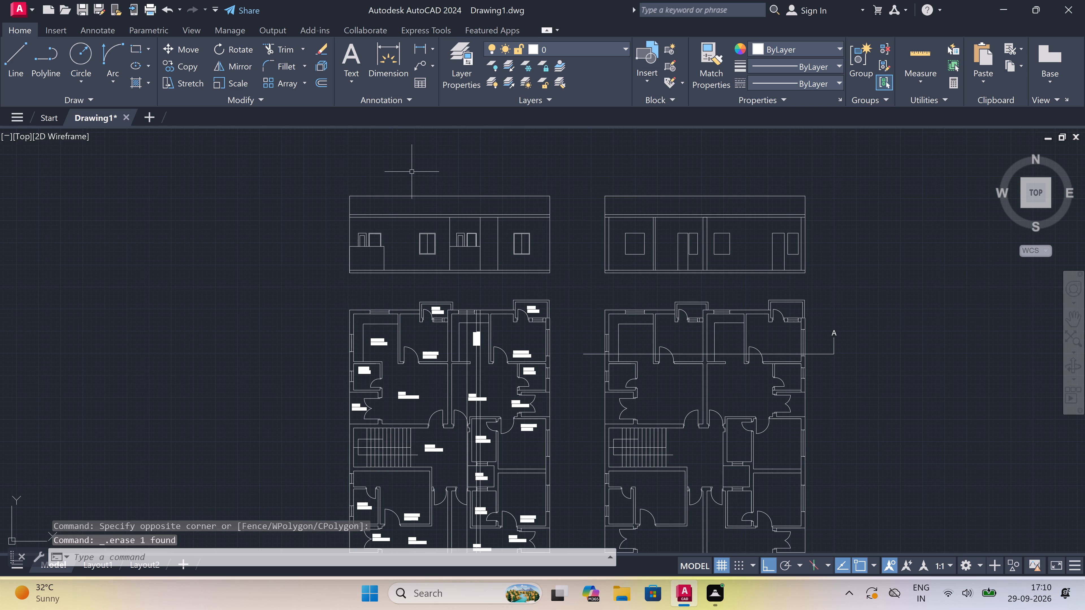
Erase the three long vertical construction lines running through and below the first floor plan.
{"action": "scroll", "coordinate": [417, 159], "scroll_direction": "down", "scroll_amount": 3}
{"action": "scroll", "coordinate": [431, 177], "scroll_direction": "up", "scroll_amount": 4}
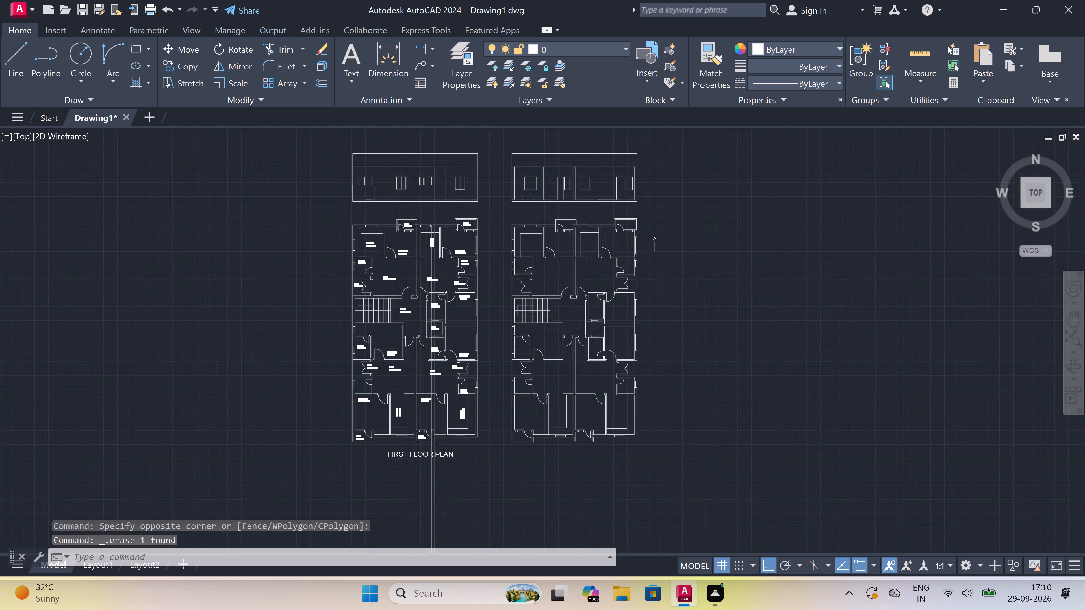
{"action": "scroll", "coordinate": [432, 178], "scroll_direction": "down", "scroll_amount": 4}
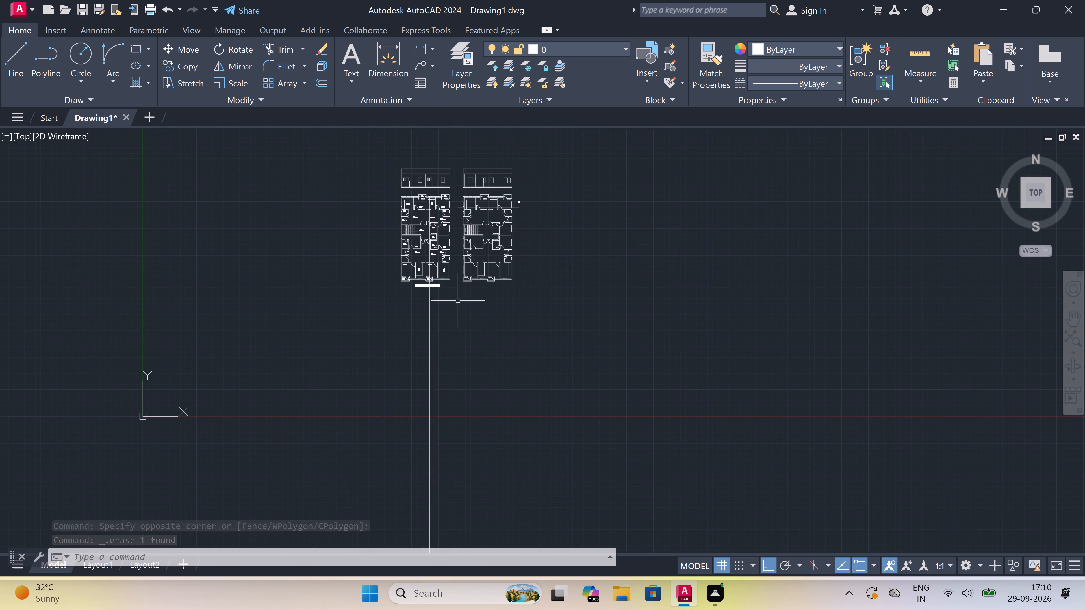
{"action": "scroll", "coordinate": [451, 334], "scroll_direction": "up", "scroll_amount": 2}
{"action": "left_click", "coordinate": [448, 313]}
{"action": "left_click", "coordinate": [311, 347]}
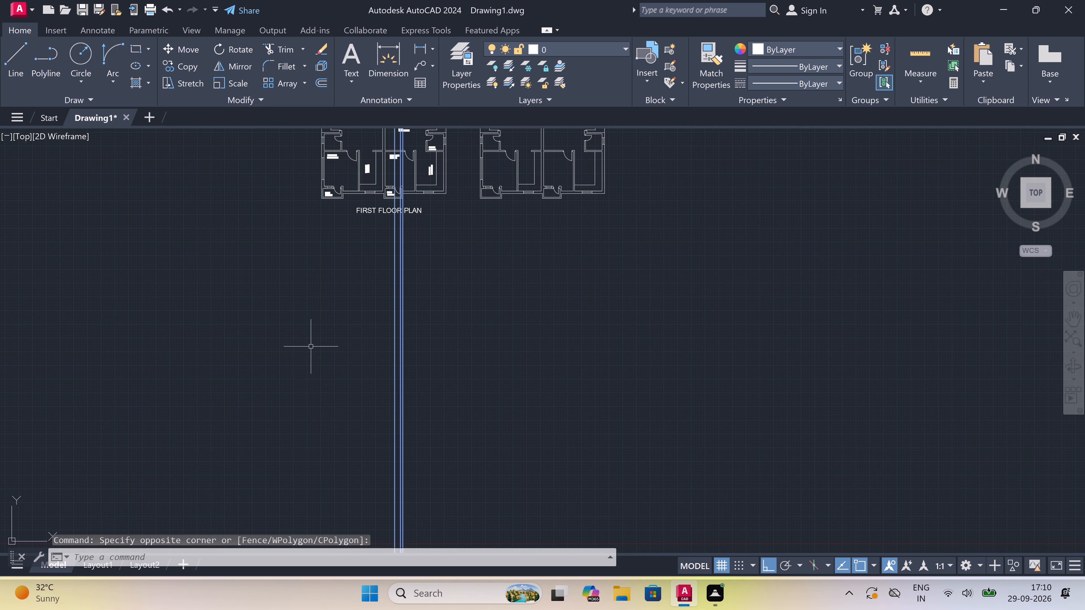
{"action": "key", "text": "Delete"}
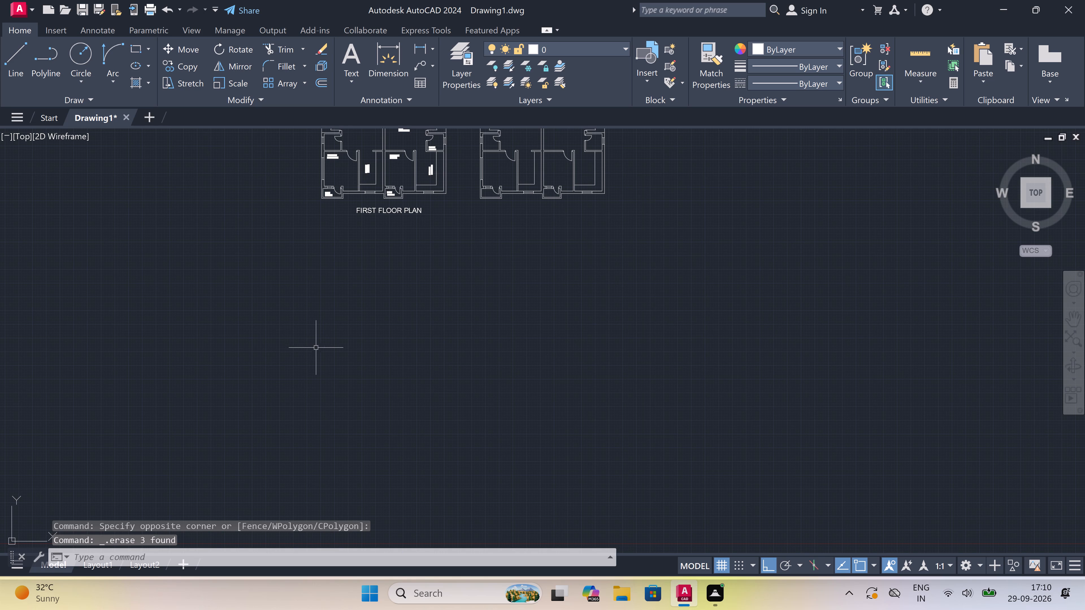
Copy the elevation above the labelled plan twice upward from its bottom-left corner to each slab's top-left corner, stacking three storeys.
{"action": "scroll", "coordinate": [407, 359], "scroll_direction": "down", "scroll_amount": 3}
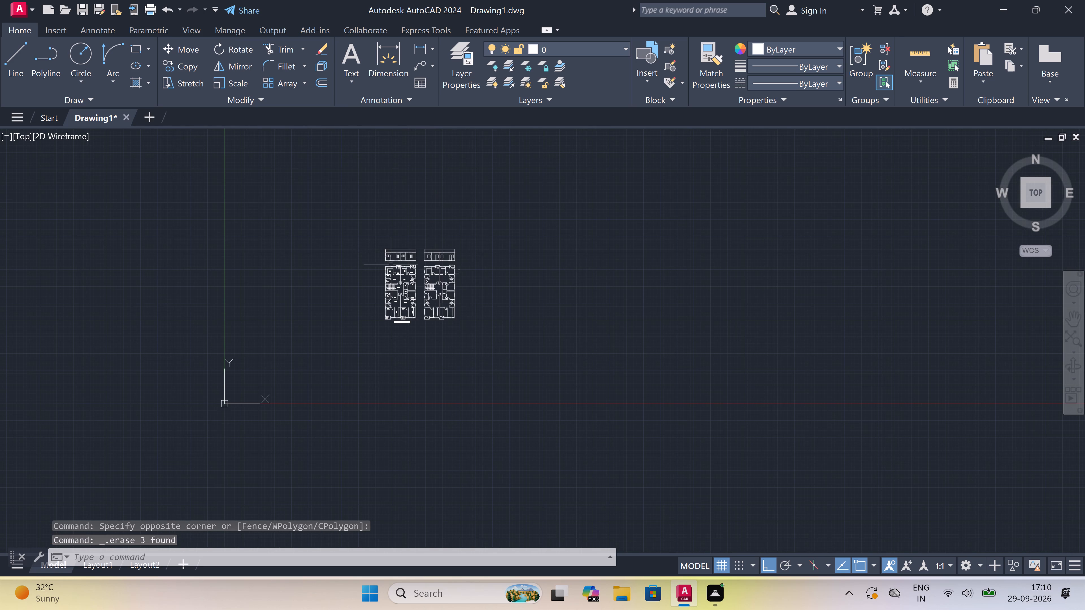
{"action": "scroll", "coordinate": [395, 269], "scroll_direction": "up", "scroll_amount": 3}
{"action": "scroll", "coordinate": [415, 165], "scroll_direction": "up", "scroll_amount": 2}
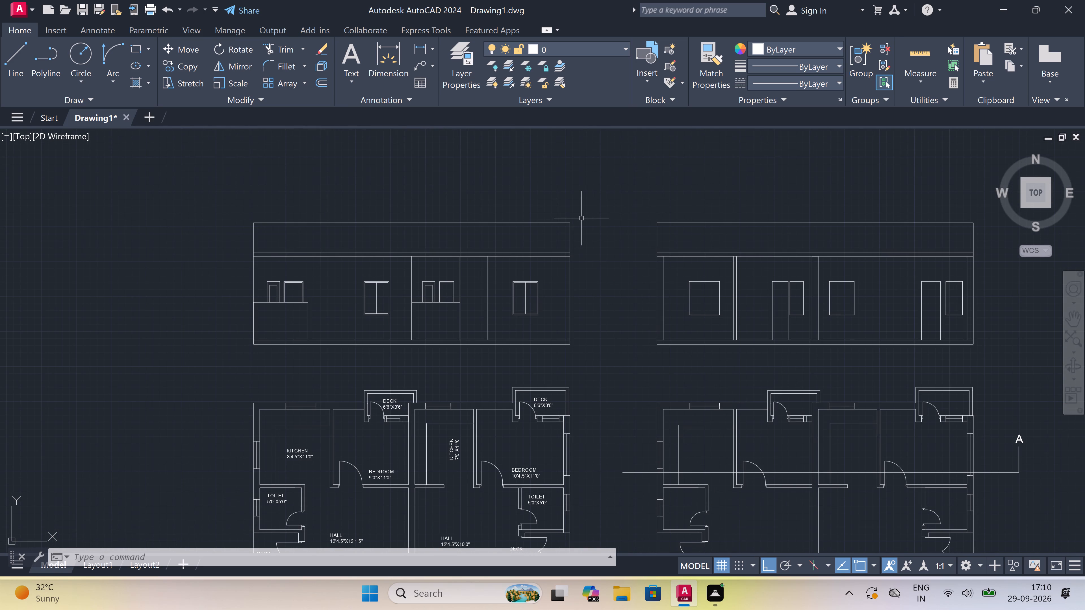
{"action": "left_click", "coordinate": [591, 219]}
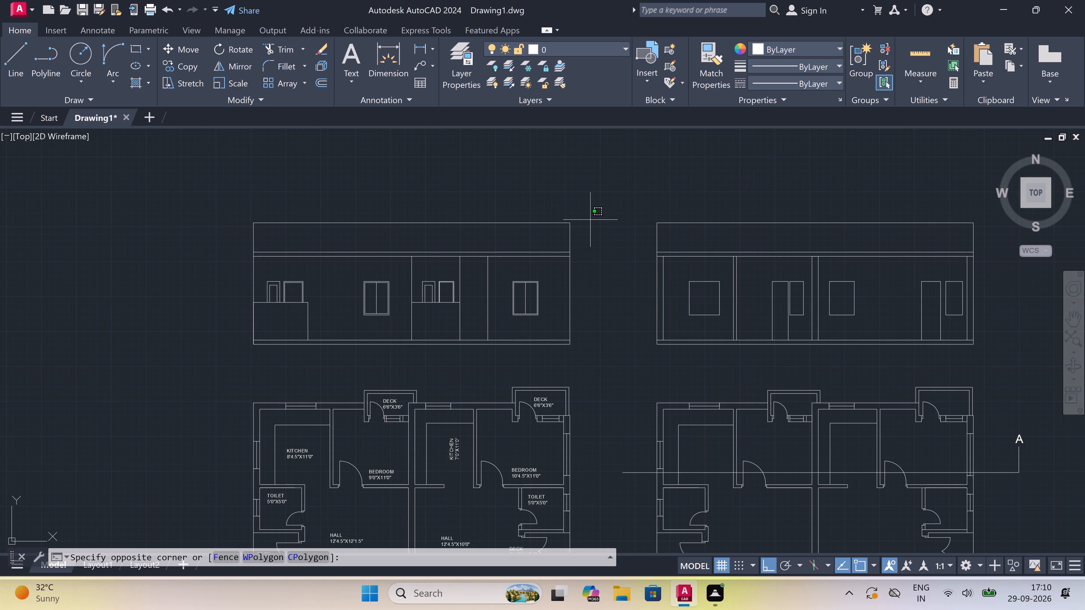
{"action": "left_click", "coordinate": [179, 328]}
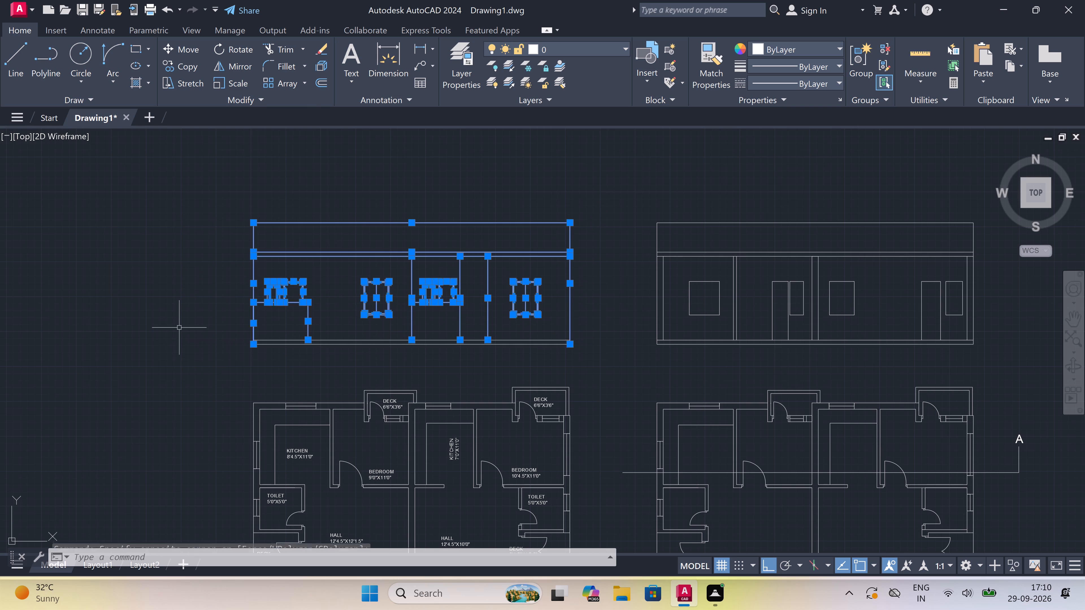
{"action": "left_click", "coordinate": [182, 66]}
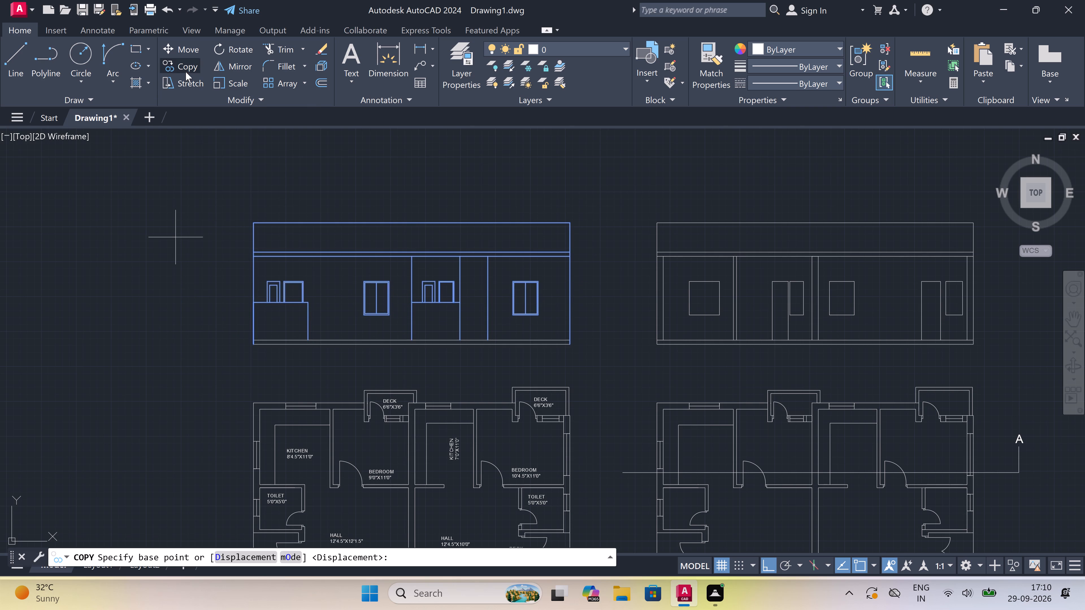
{"action": "left_click", "coordinate": [253, 340]}
{"action": "scroll", "coordinate": [248, 262], "scroll_direction": "up", "scroll_amount": 2}
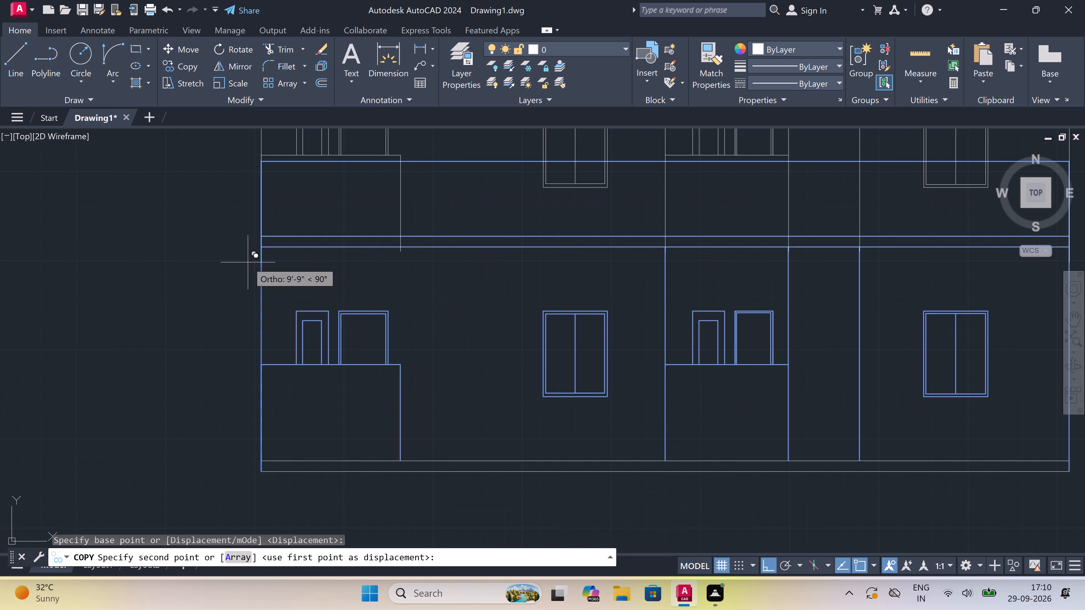
{"action": "left_click", "coordinate": [258, 235]}
{"action": "scroll", "coordinate": [259, 235], "scroll_direction": "down", "scroll_amount": 4}
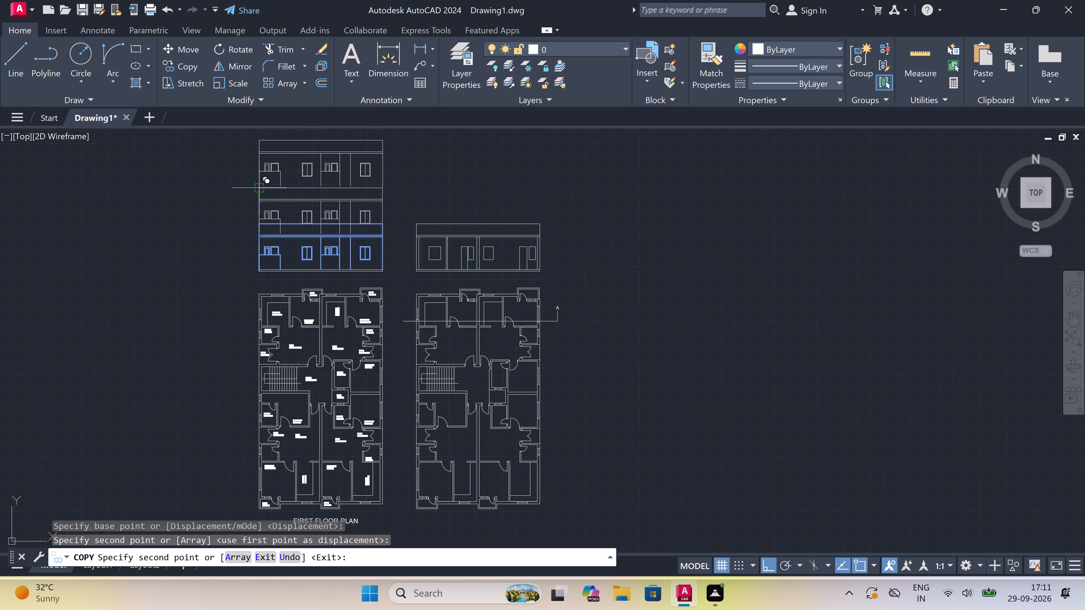
{"action": "scroll", "coordinate": [258, 185], "scroll_direction": "up", "scroll_amount": 3}
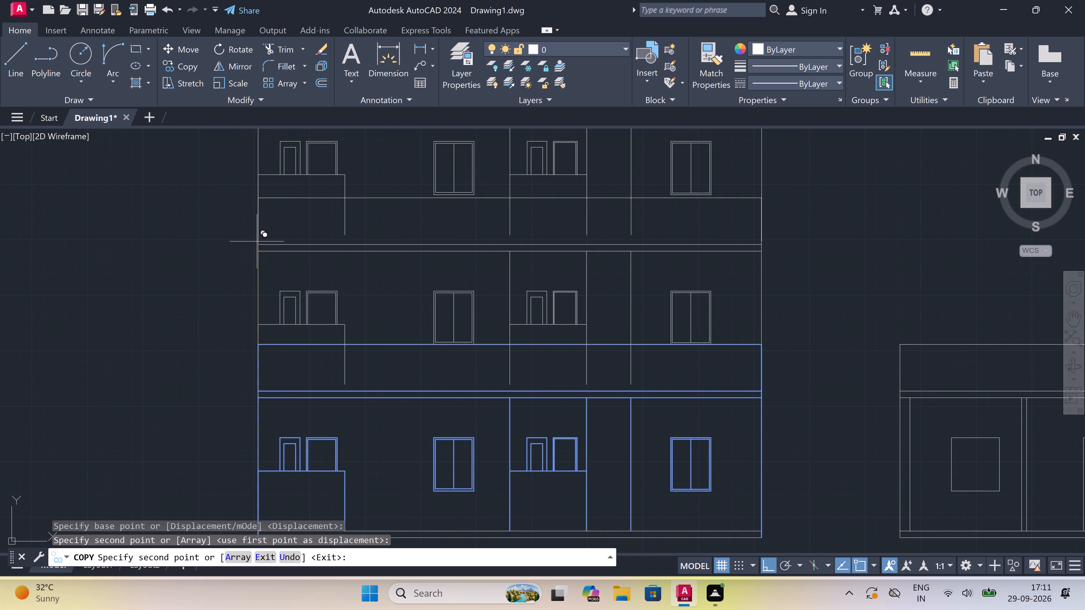
{"action": "left_click", "coordinate": [257, 243]}
{"action": "key", "text": "Escape"}
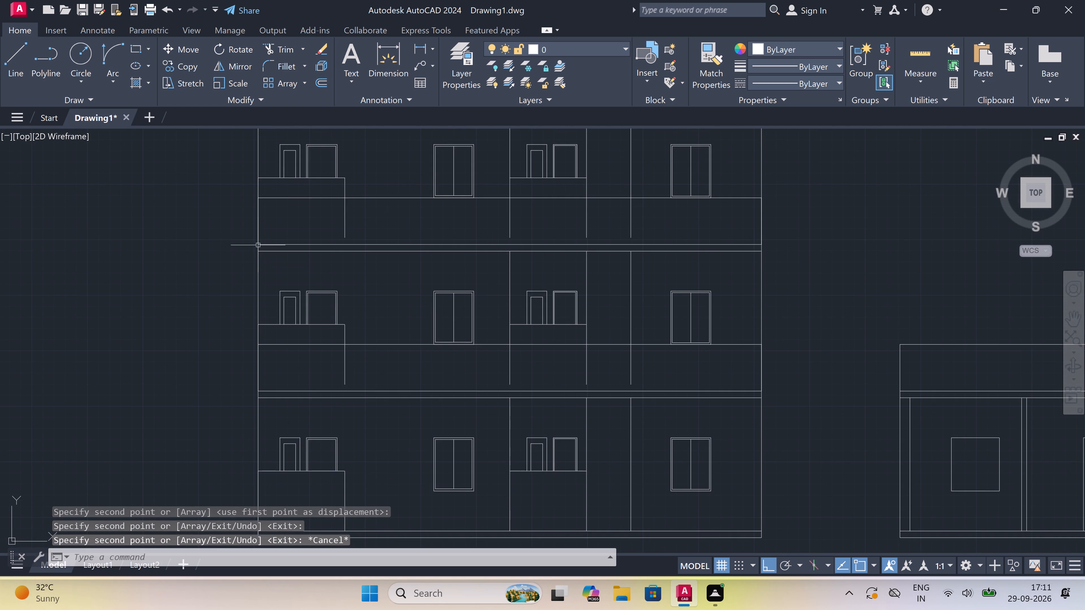
Copy the section above the unlabelled plan twice upward, from the floor line's left end to each slab's top-left corner.
{"action": "scroll", "coordinate": [341, 230], "scroll_direction": "down", "scroll_amount": 1}
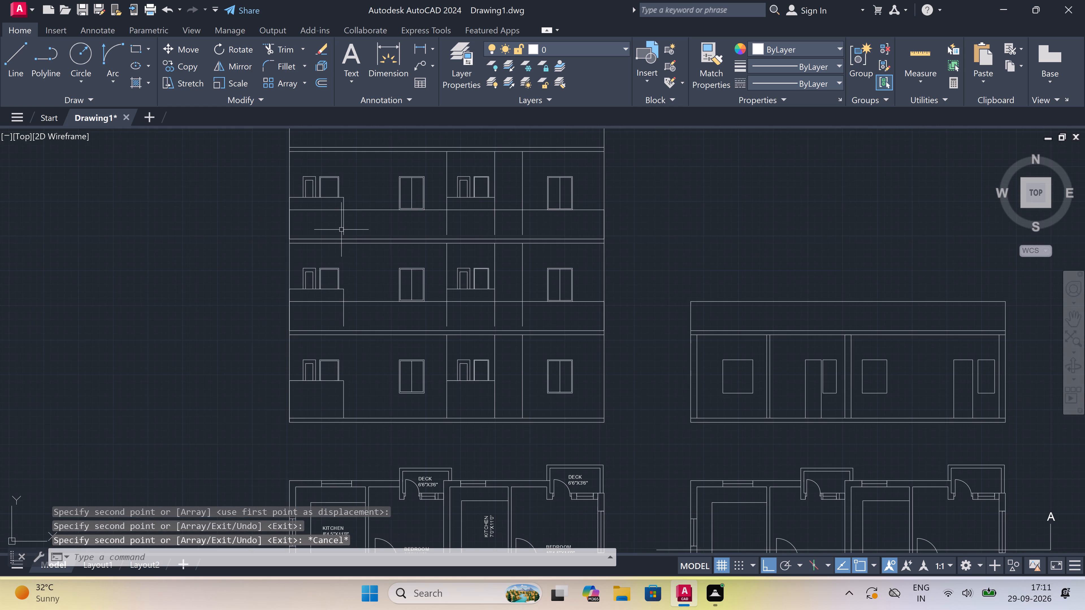
{"action": "scroll", "coordinate": [342, 230], "scroll_direction": "up", "scroll_amount": 1}
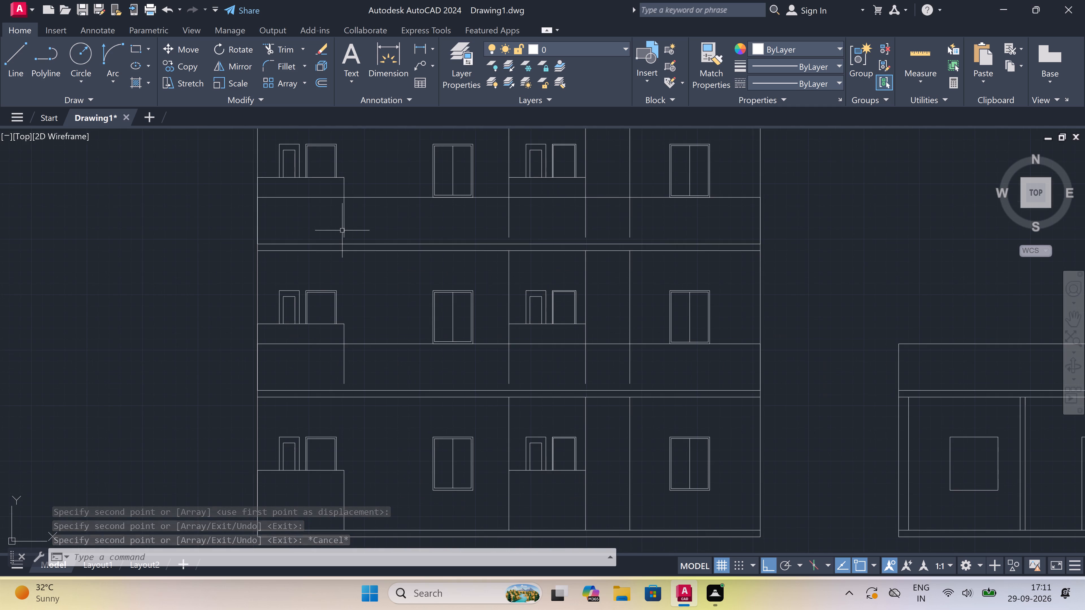
{"action": "scroll", "coordinate": [384, 230], "scroll_direction": "down", "scroll_amount": 2}
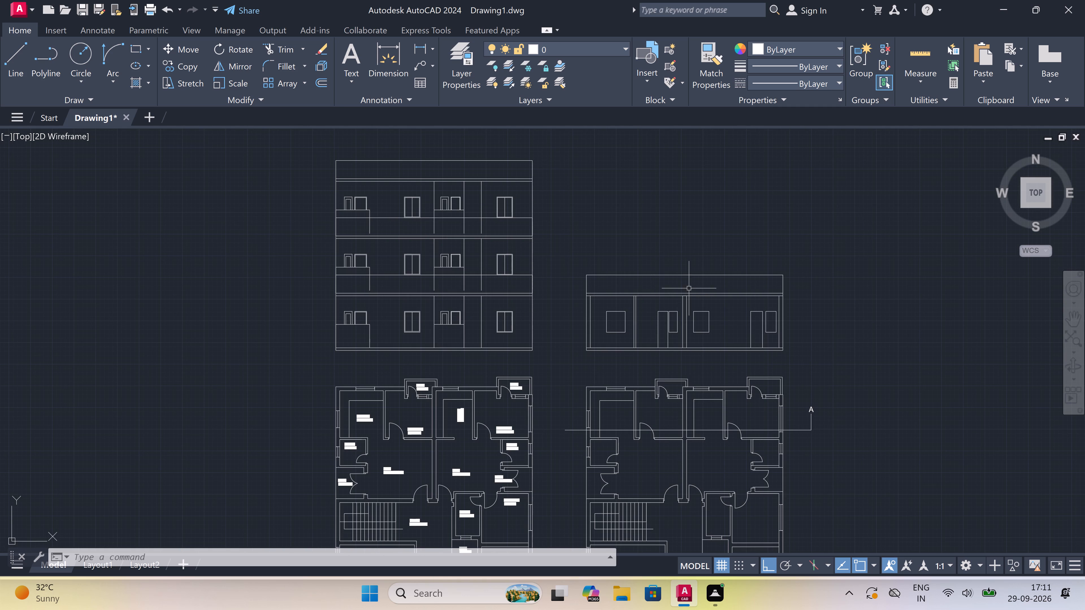
{"action": "scroll", "coordinate": [863, 258], "scroll_direction": "up", "scroll_amount": 1}
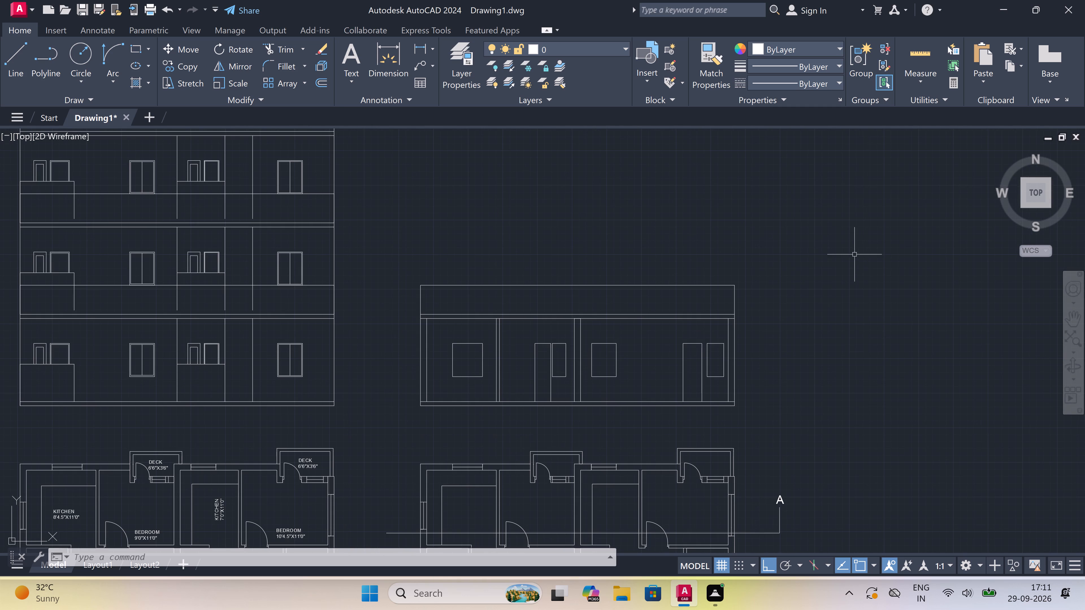
{"action": "left_click", "coordinate": [810, 252]}
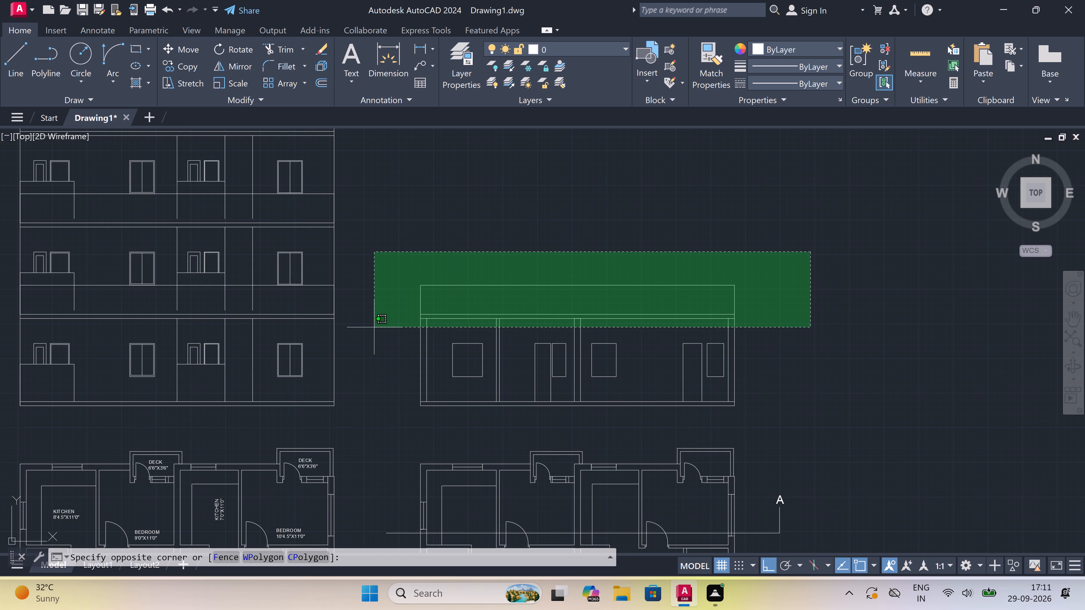
{"action": "left_click", "coordinate": [361, 386]}
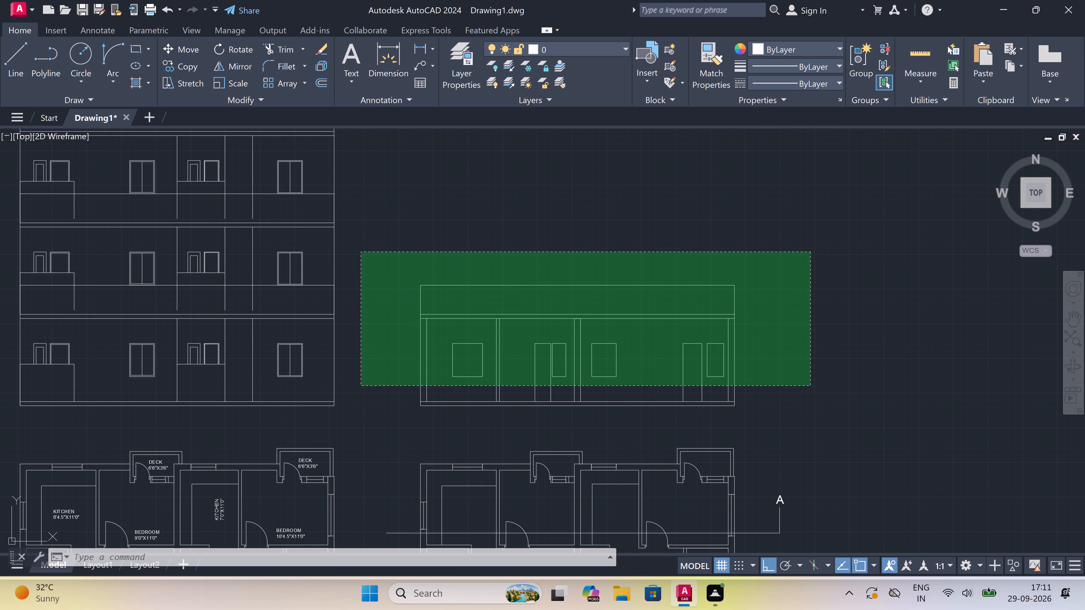
{"action": "left_click", "coordinate": [180, 65]}
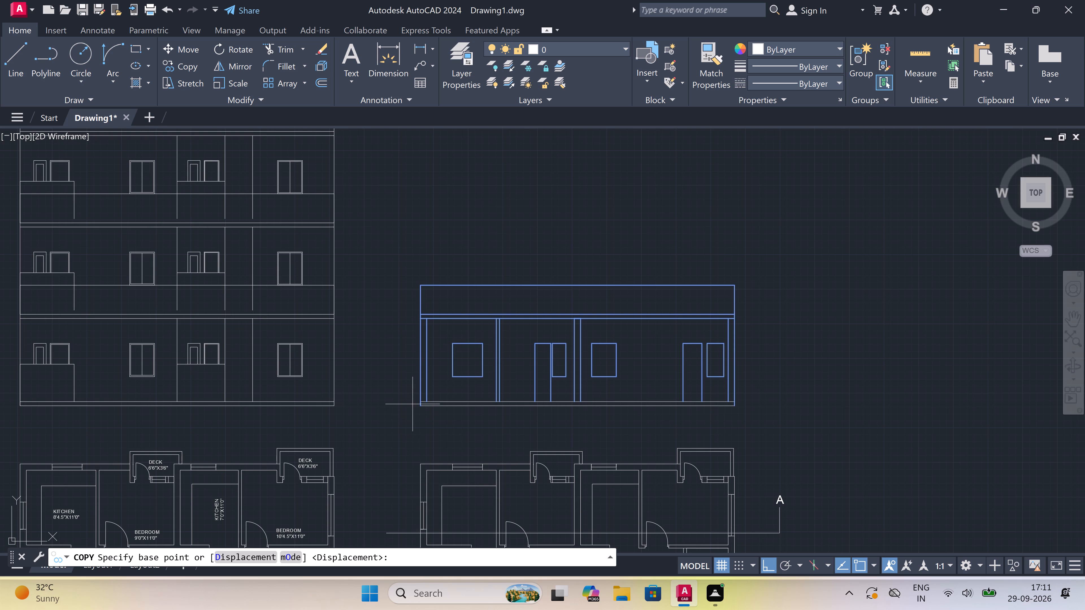
{"action": "left_click", "coordinate": [421, 401]}
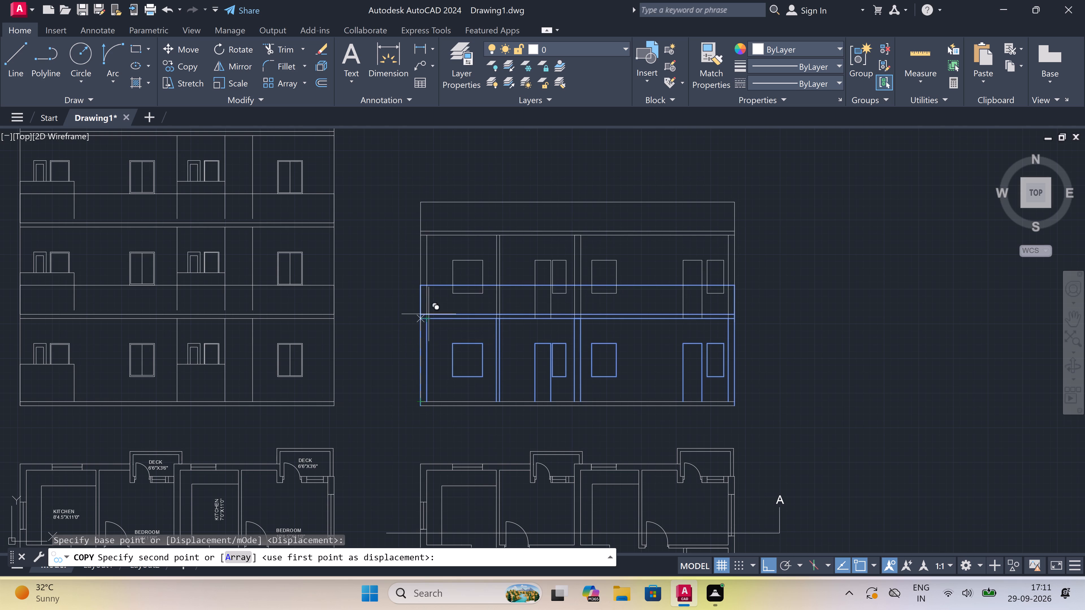
{"action": "scroll", "coordinate": [424, 310], "scroll_direction": "up", "scroll_amount": 2}
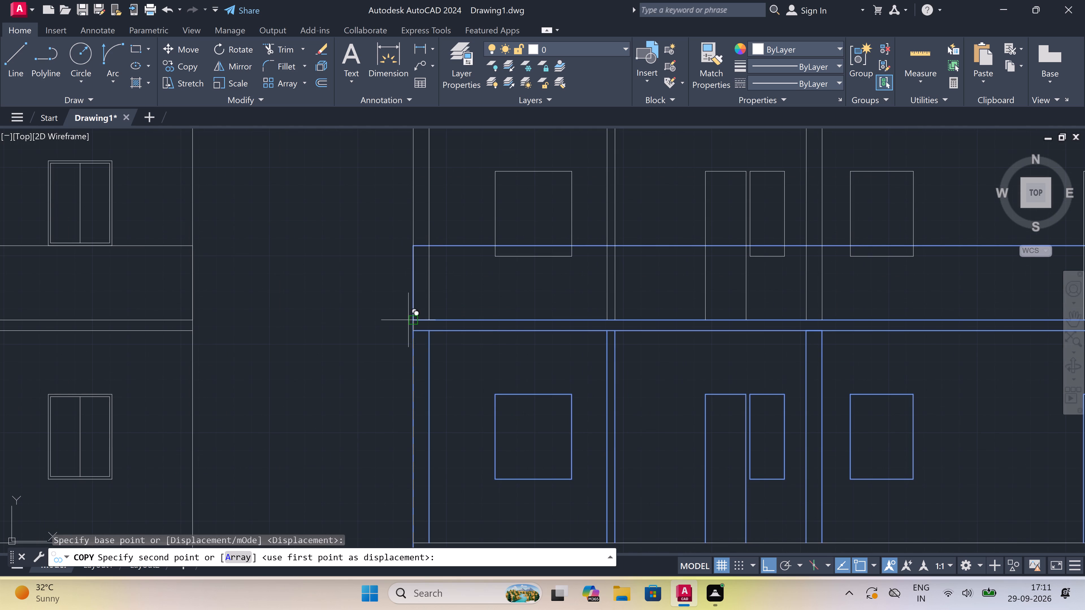
{"action": "left_click", "coordinate": [409, 320]}
{"action": "scroll", "coordinate": [409, 320], "scroll_direction": "down", "scroll_amount": 2}
{"action": "scroll", "coordinate": [416, 221], "scroll_direction": "up", "scroll_amount": 3}
{"action": "left_click", "coordinate": [392, 269]}
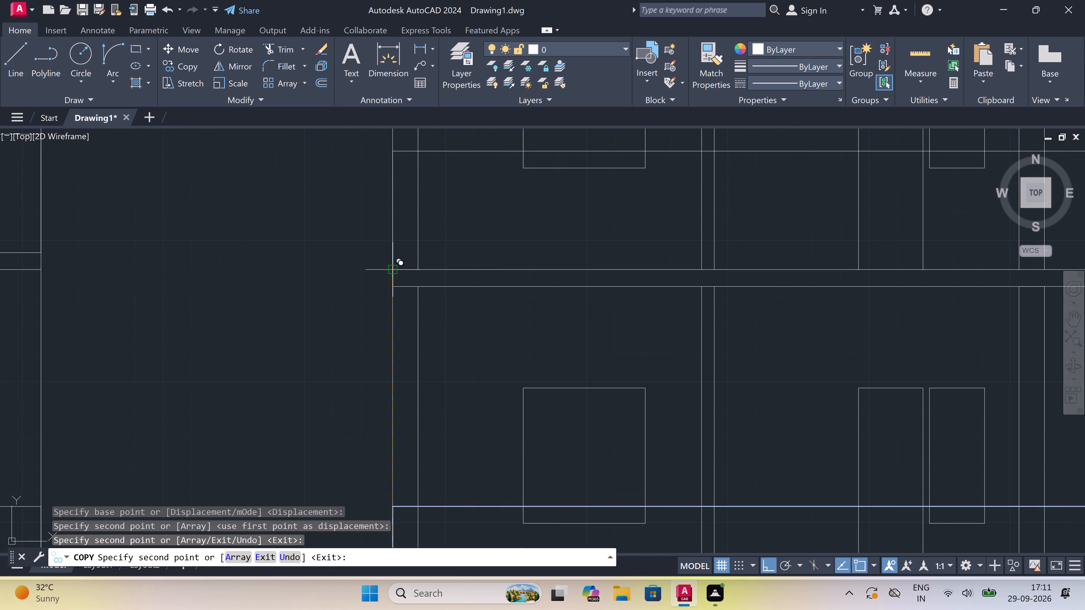
{"action": "key", "text": "Escape"}
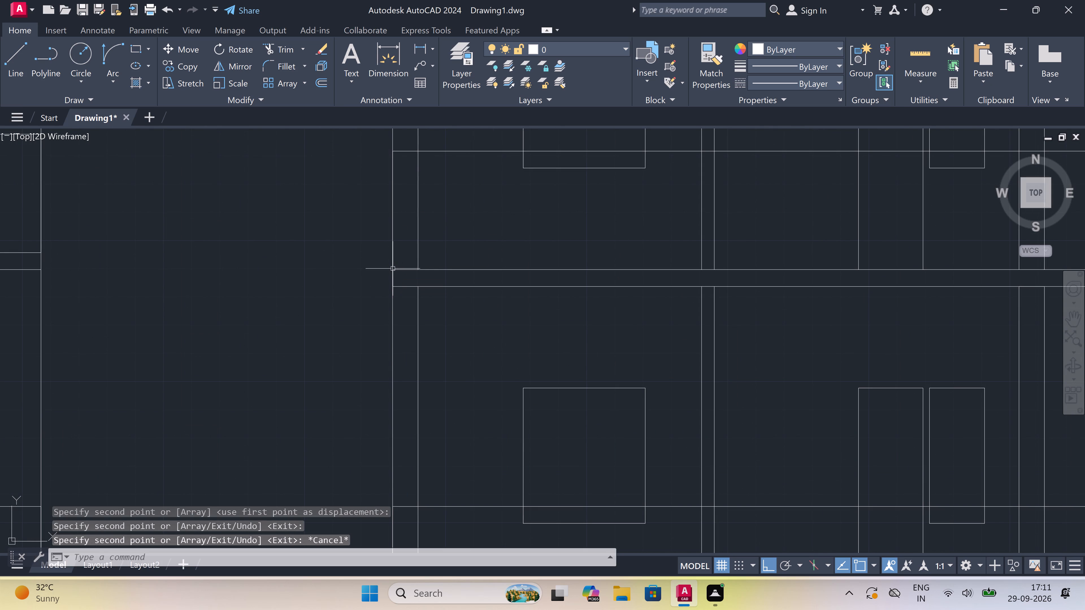
Erase the two leftover horizontal parapet lines crossing the windows in the section's middle and top storeys.
{"action": "scroll", "coordinate": [466, 238], "scroll_direction": "down", "scroll_amount": 3}
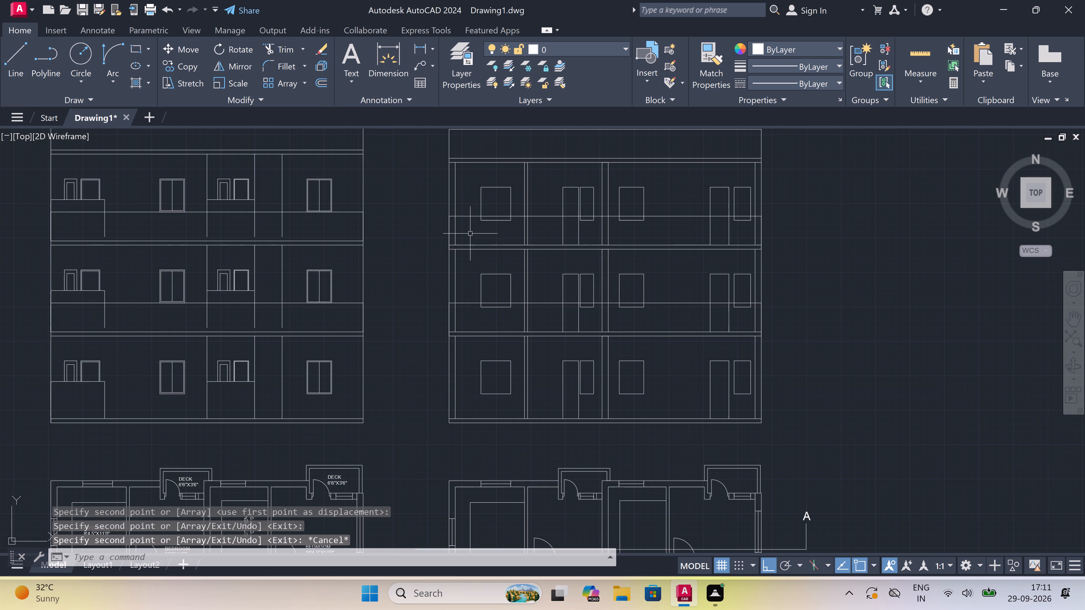
{"action": "scroll", "coordinate": [528, 216], "scroll_direction": "up", "scroll_amount": 2}
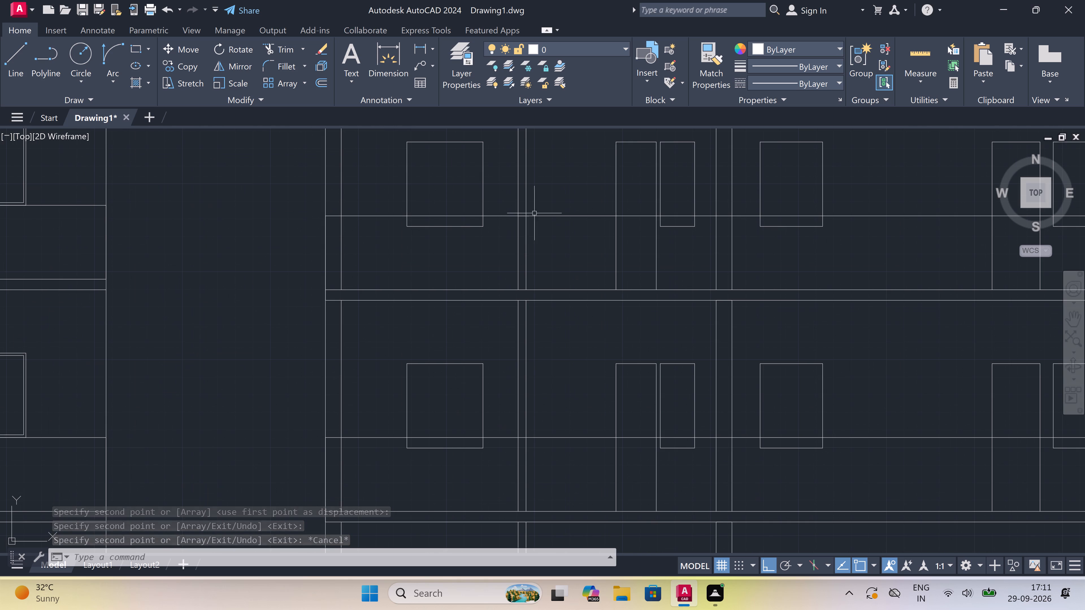
{"action": "left_click", "coordinate": [555, 208]}
{"action": "left_click", "coordinate": [548, 237]}
{"action": "scroll", "coordinate": [548, 237], "scroll_direction": "down", "scroll_amount": 3}
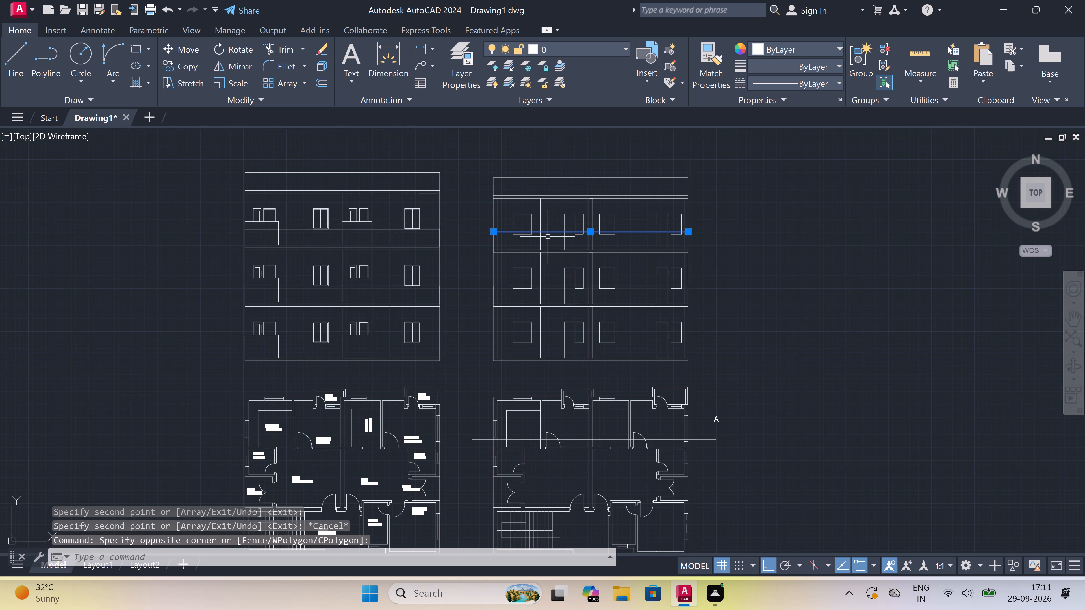
{"action": "scroll", "coordinate": [545, 295], "scroll_direction": "up", "scroll_amount": 2}
{"action": "left_click", "coordinate": [569, 260]}
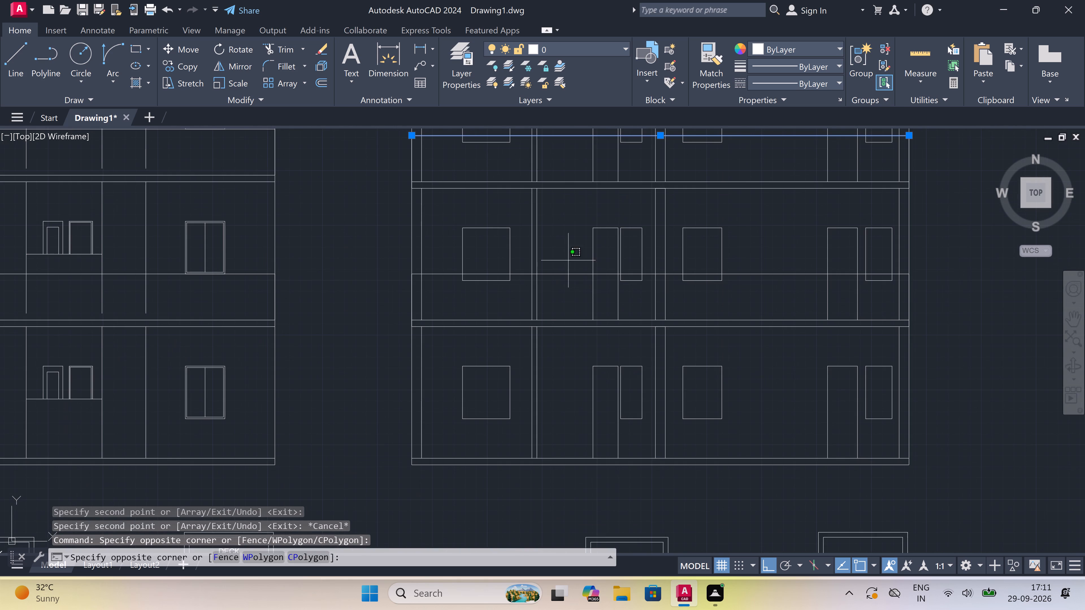
{"action": "left_click", "coordinate": [550, 296]}
{"action": "scroll", "coordinate": [550, 295], "scroll_direction": "down", "scroll_amount": 2}
{"action": "key", "text": "Delete"}
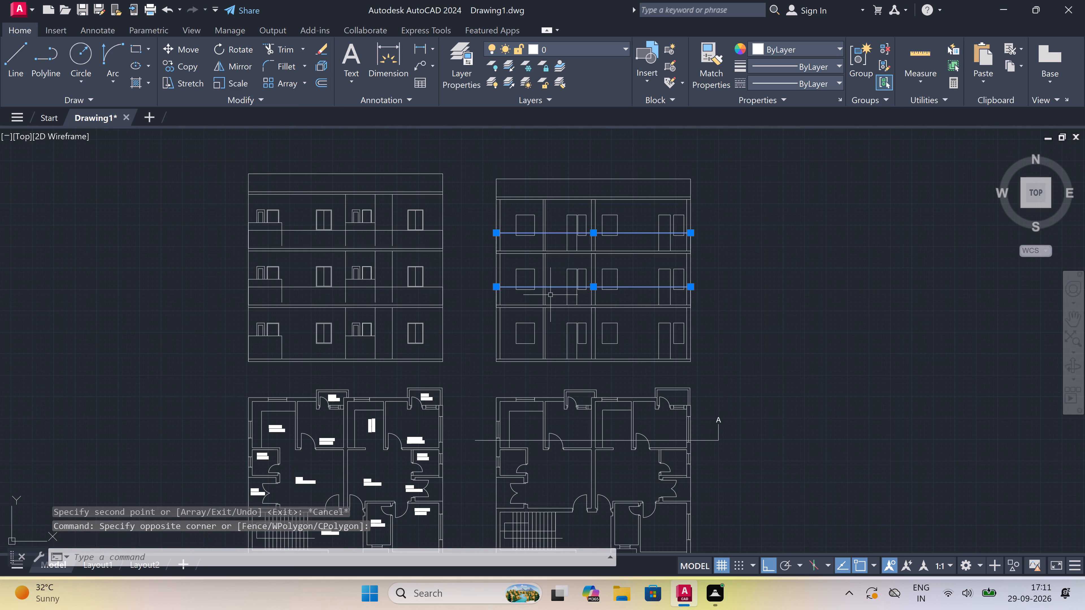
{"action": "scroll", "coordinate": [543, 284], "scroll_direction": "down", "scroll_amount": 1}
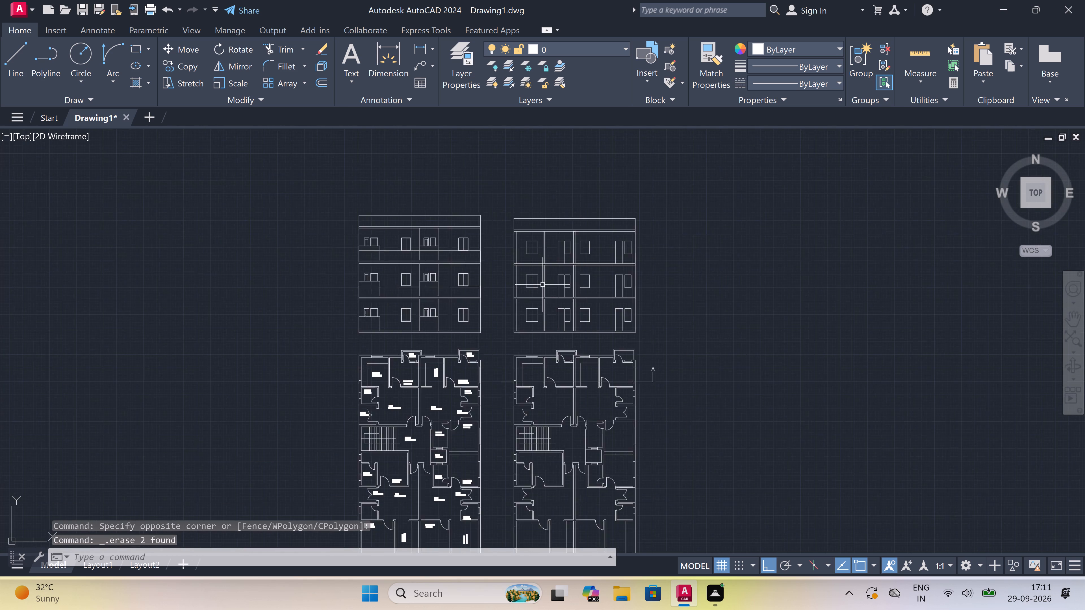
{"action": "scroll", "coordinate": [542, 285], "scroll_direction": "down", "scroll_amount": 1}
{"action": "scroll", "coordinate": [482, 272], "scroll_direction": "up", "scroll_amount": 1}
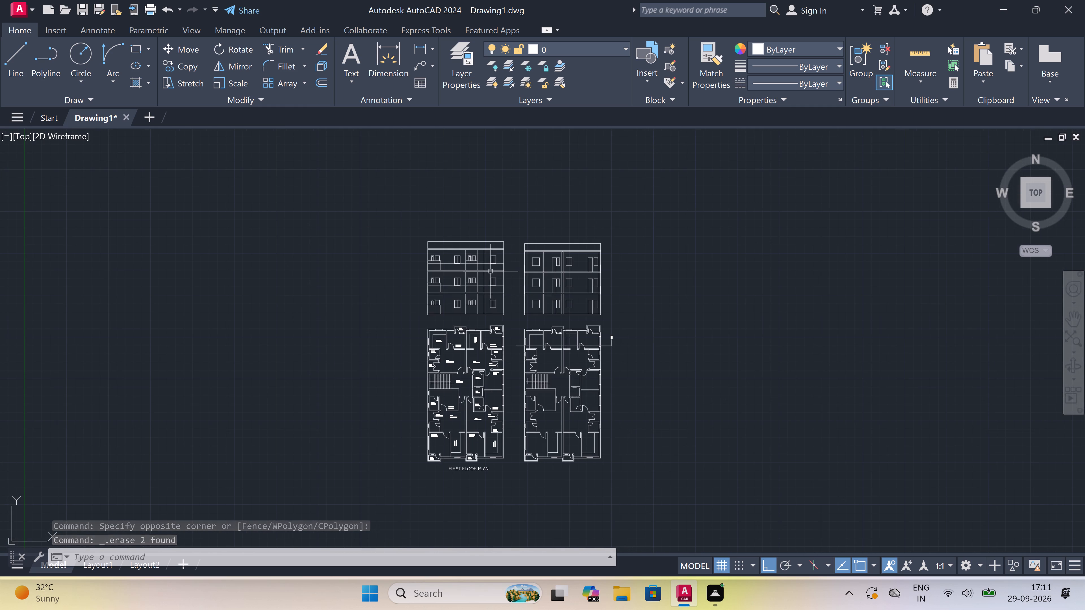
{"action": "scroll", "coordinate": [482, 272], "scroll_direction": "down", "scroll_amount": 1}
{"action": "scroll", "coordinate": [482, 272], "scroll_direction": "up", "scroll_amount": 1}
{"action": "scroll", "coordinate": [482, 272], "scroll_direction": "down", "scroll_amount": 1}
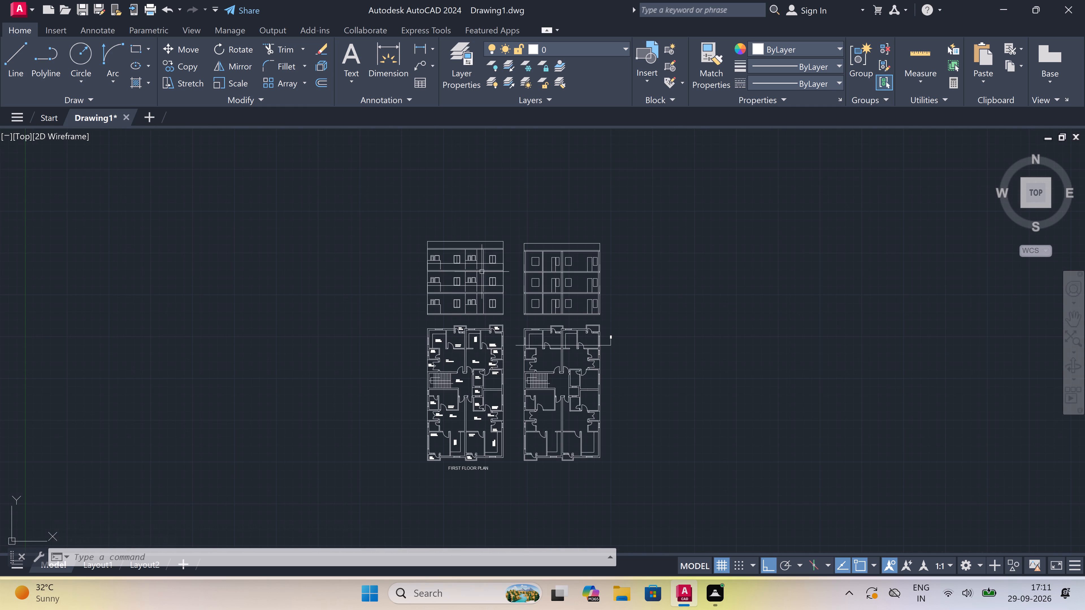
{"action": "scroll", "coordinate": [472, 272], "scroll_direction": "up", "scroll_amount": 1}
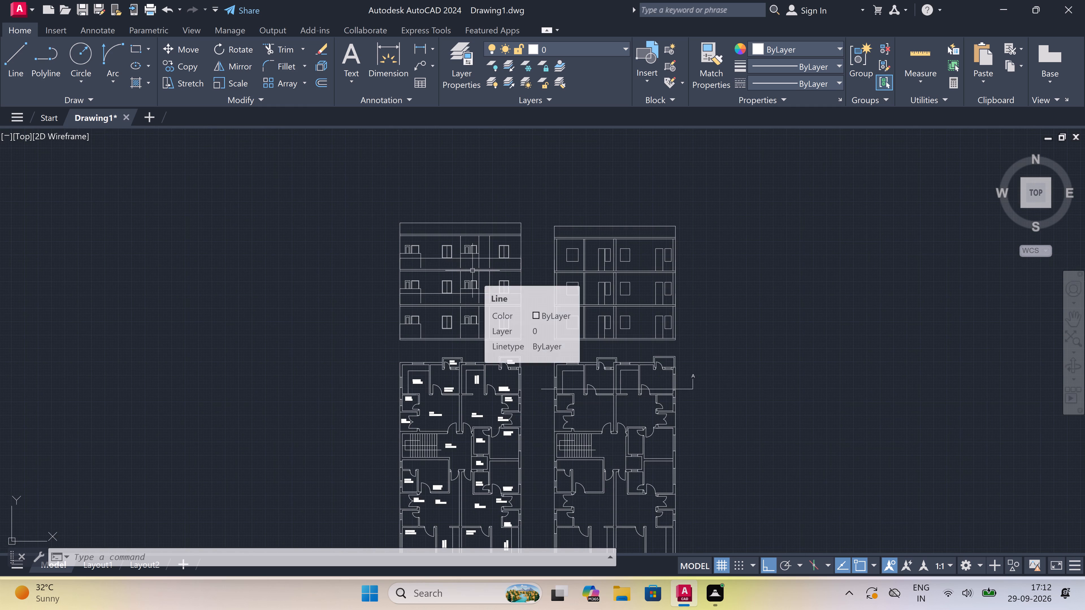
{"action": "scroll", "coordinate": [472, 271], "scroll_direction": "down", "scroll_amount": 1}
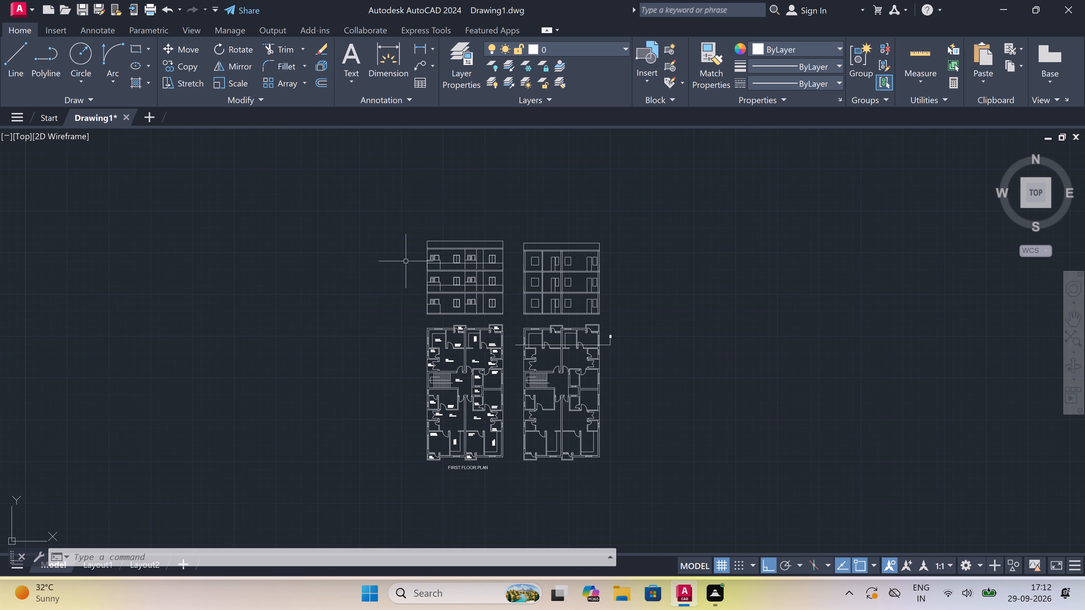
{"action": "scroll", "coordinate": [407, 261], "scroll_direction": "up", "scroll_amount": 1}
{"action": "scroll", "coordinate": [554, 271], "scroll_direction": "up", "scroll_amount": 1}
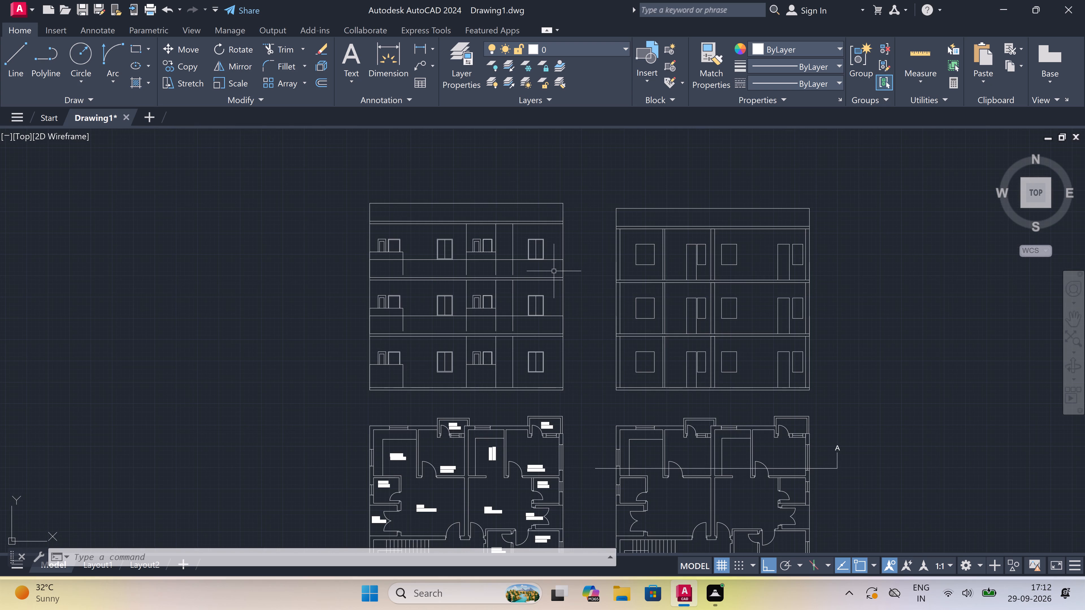
Draw a line 2' outward from the elevation's bottom-right corner, continuing about 38' straight up past the parapet.
{"action": "type", "text": "L"}
{"action": "key", "text": "space"}
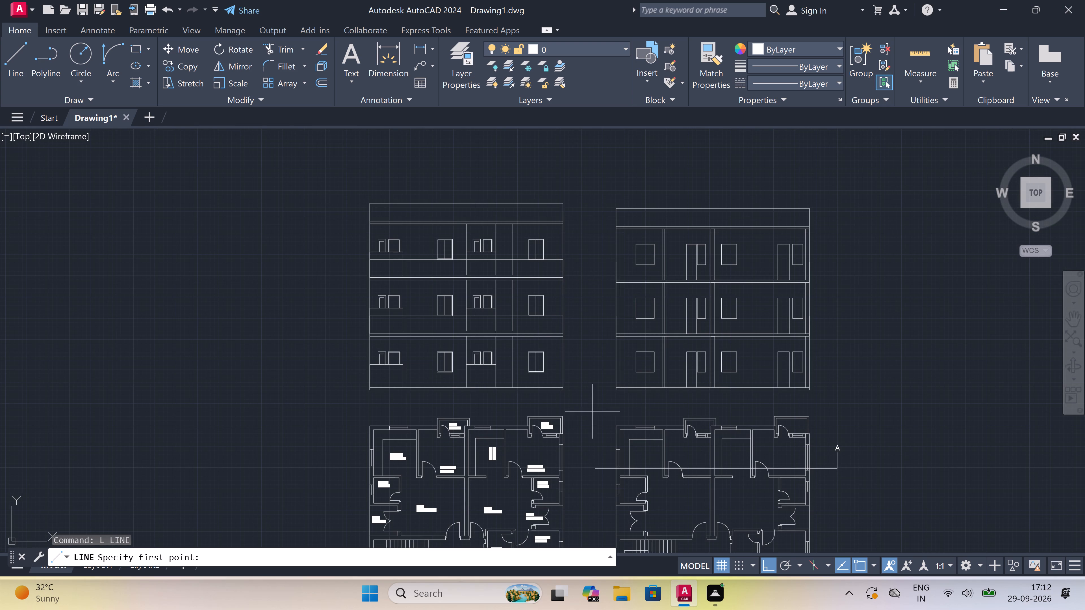
{"action": "scroll", "coordinate": [576, 409], "scroll_direction": "up", "scroll_amount": 1}
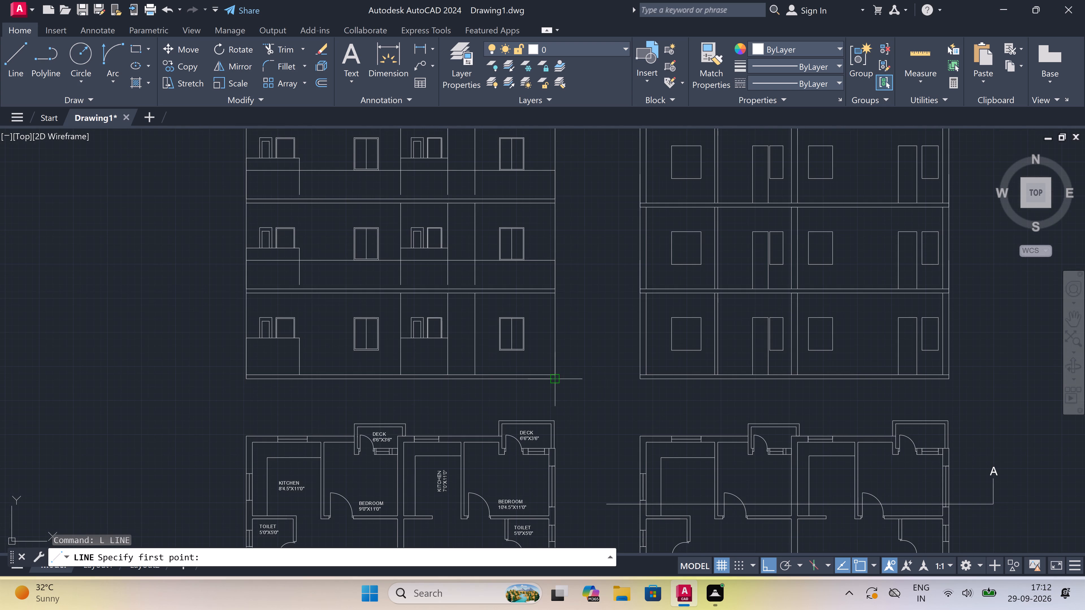
{"action": "left_click", "coordinate": [558, 380]}
{"action": "type", "text": "2'"}
{"action": "key", "text": "space"}
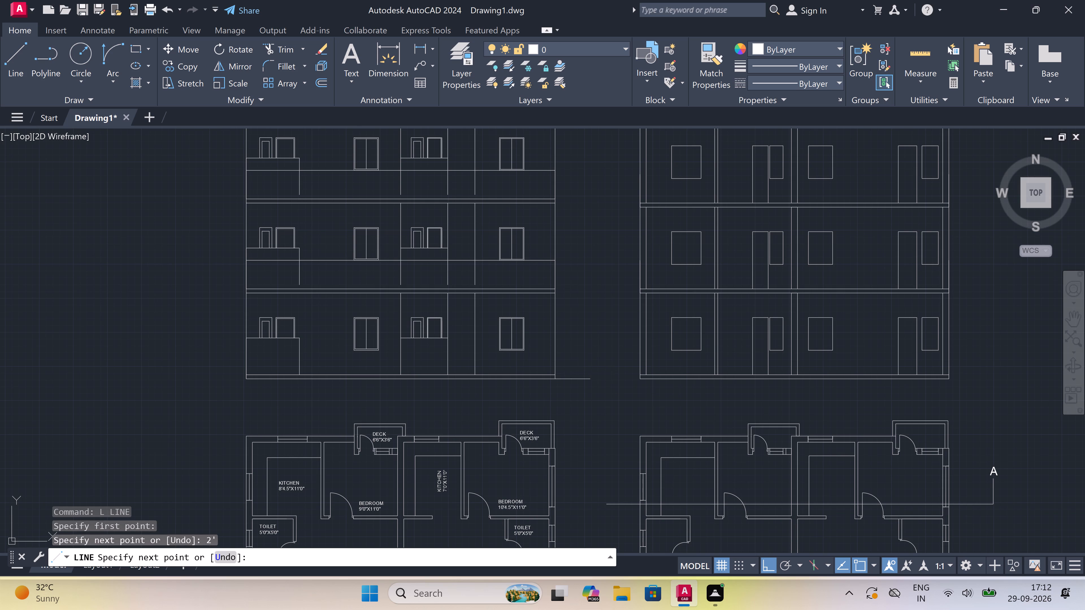
{"action": "scroll", "coordinate": [578, 283], "scroll_direction": "down", "scroll_amount": 2}
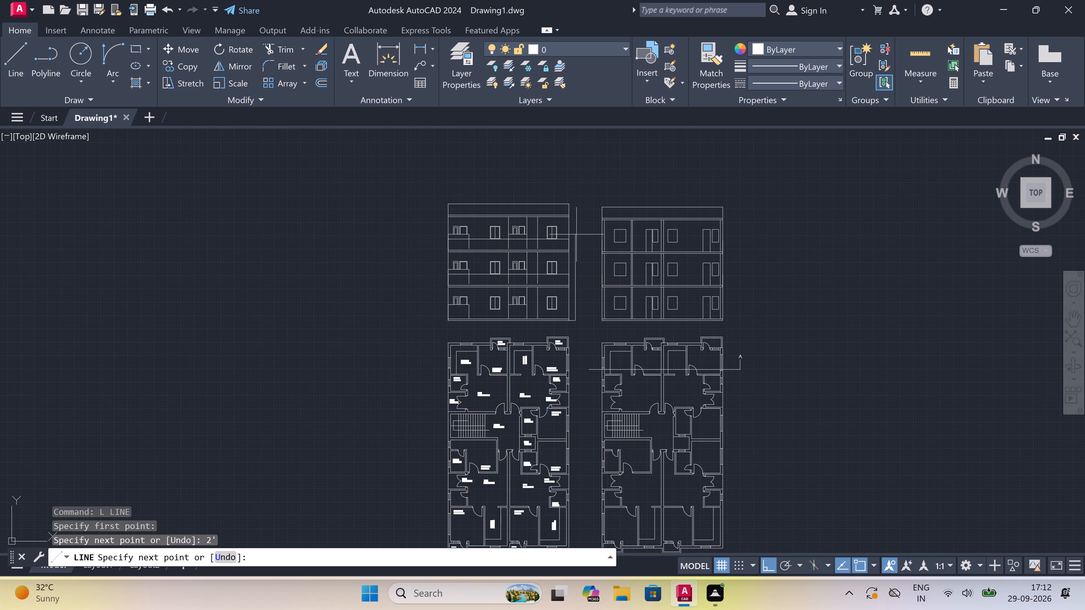
{"action": "scroll", "coordinate": [566, 197], "scroll_direction": "up", "scroll_amount": 1}
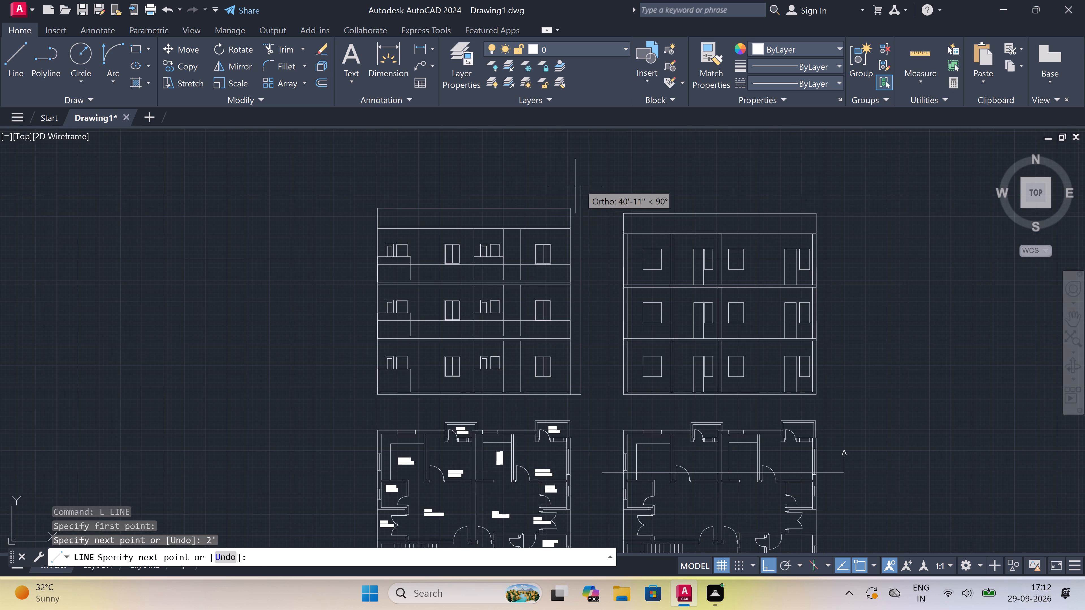
{"action": "scroll", "coordinate": [589, 177], "scroll_direction": "up", "scroll_amount": 1}
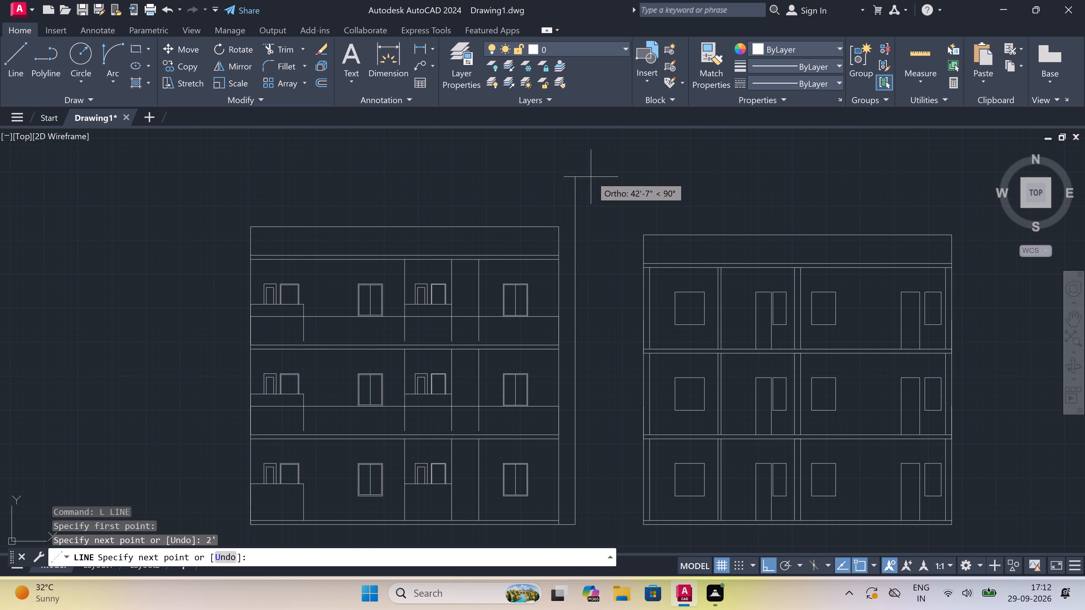
{"action": "left_click", "coordinate": [570, 214]}
{"action": "key", "text": "Escape"}
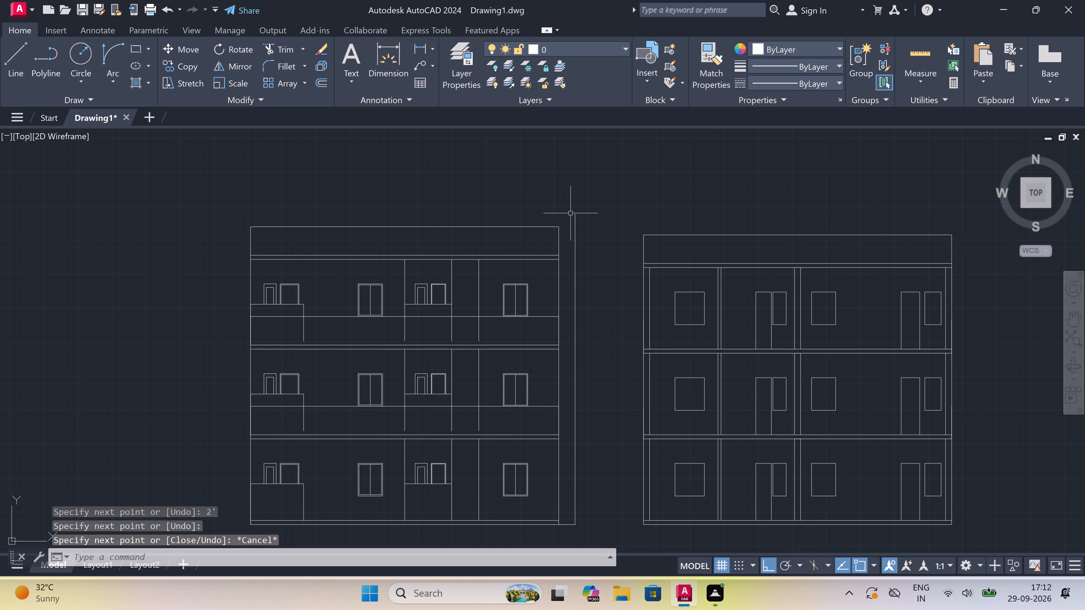
Draw a matching line 2' outward from the elevation's bottom-left corner, continuing straight up past the parapet.
{"action": "key", "text": "space"}
{"action": "scroll", "coordinate": [570, 213], "scroll_direction": "down", "scroll_amount": 1}
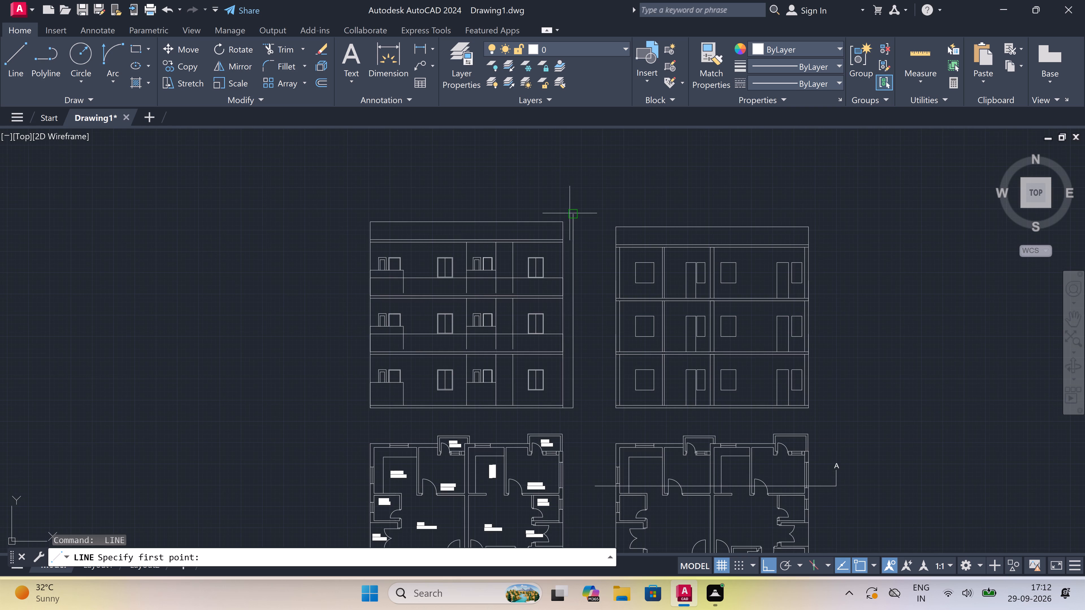
{"action": "left_click", "coordinate": [368, 409]}
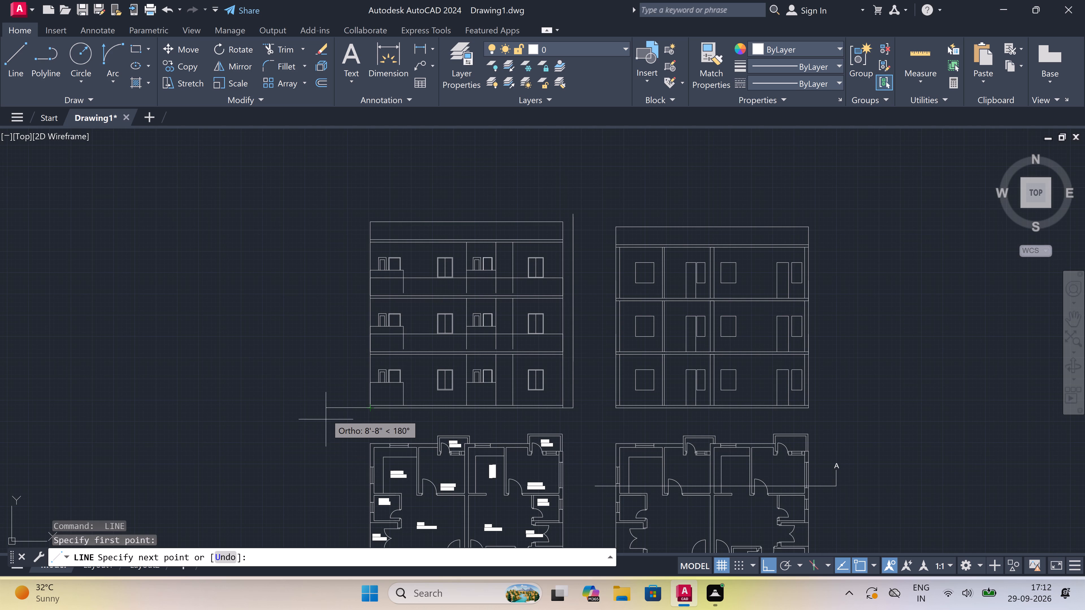
{"action": "key", "text": "2"}
{"action": "type", "text": "'"}
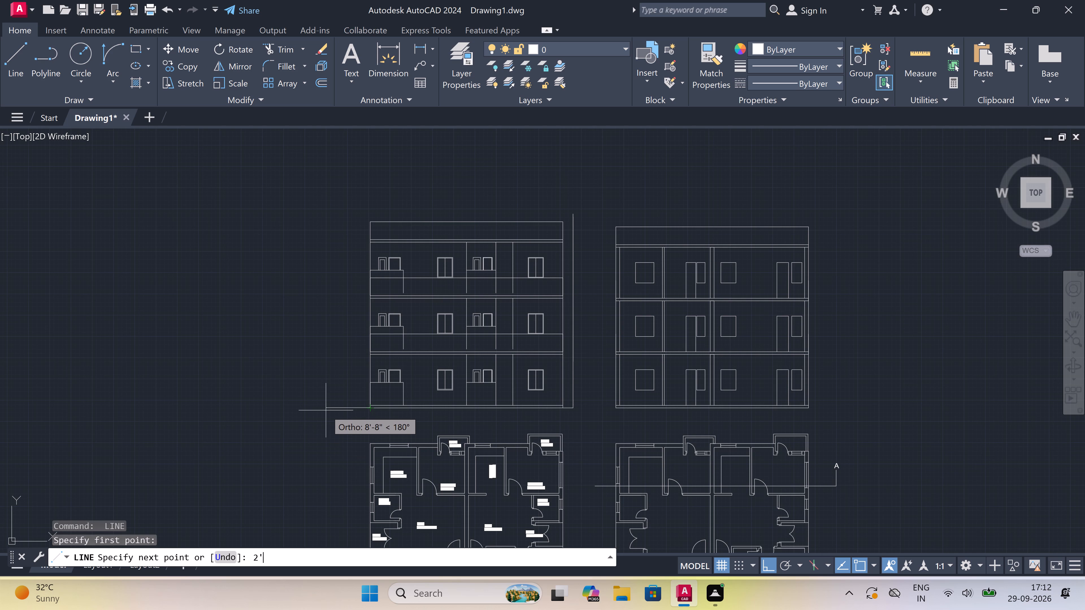
{"action": "key", "text": "space"}
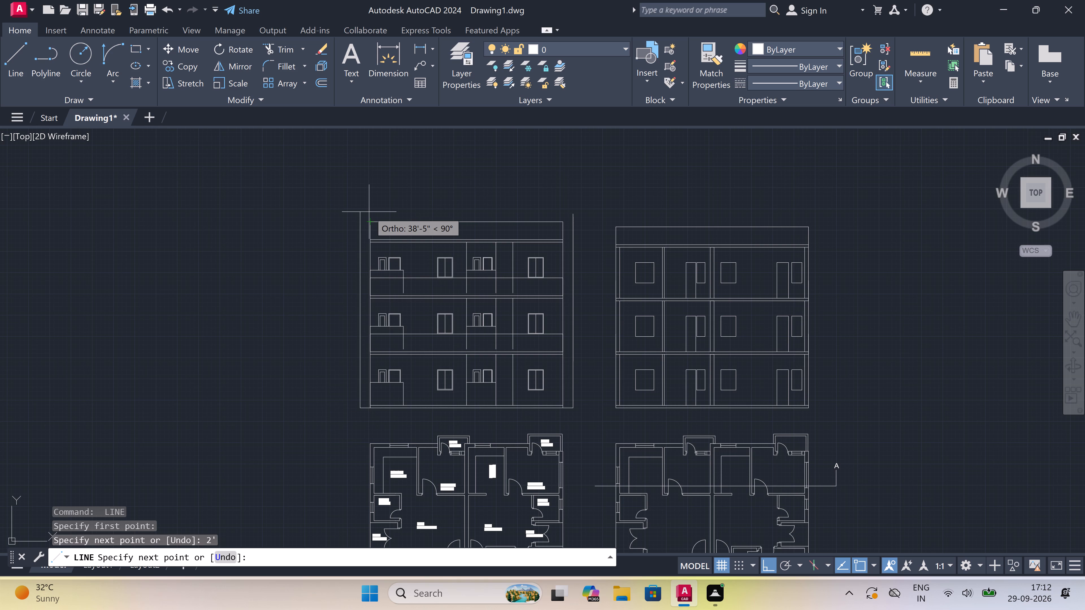
{"action": "left_click", "coordinate": [354, 206]}
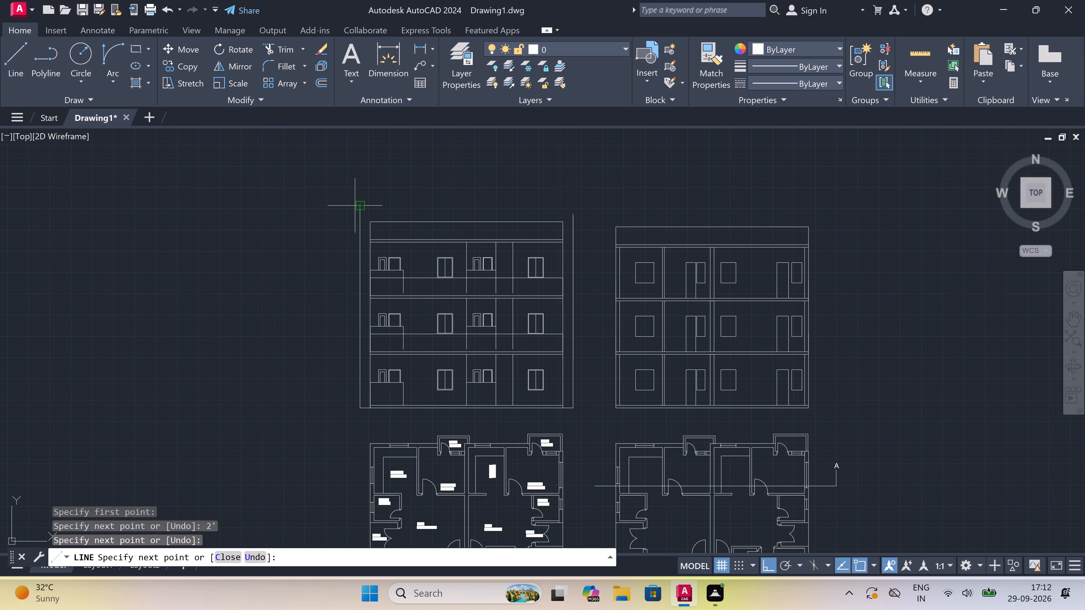
{"action": "key", "text": "Escape"}
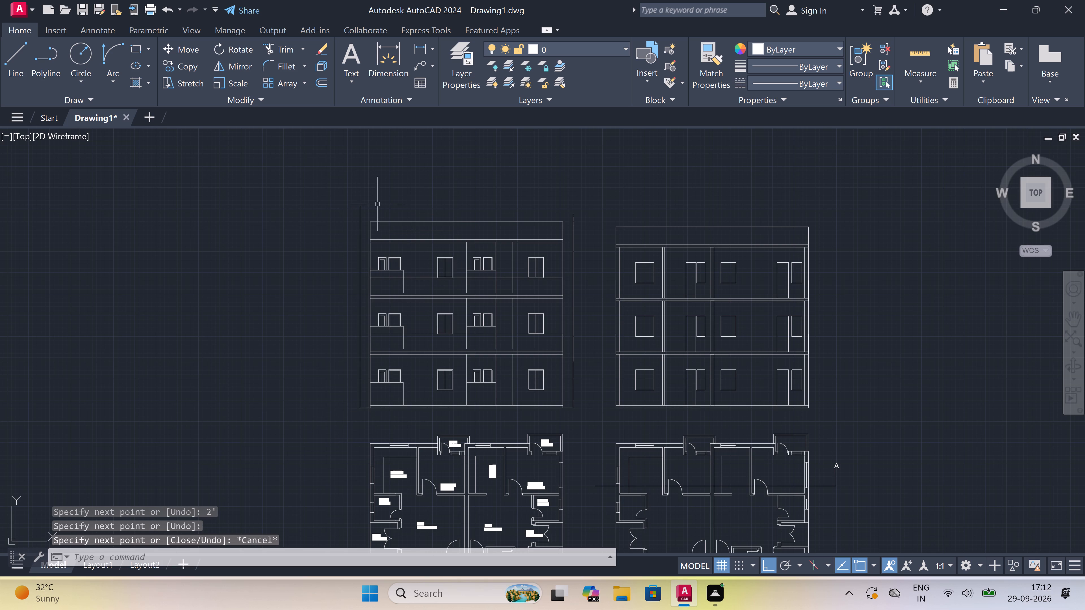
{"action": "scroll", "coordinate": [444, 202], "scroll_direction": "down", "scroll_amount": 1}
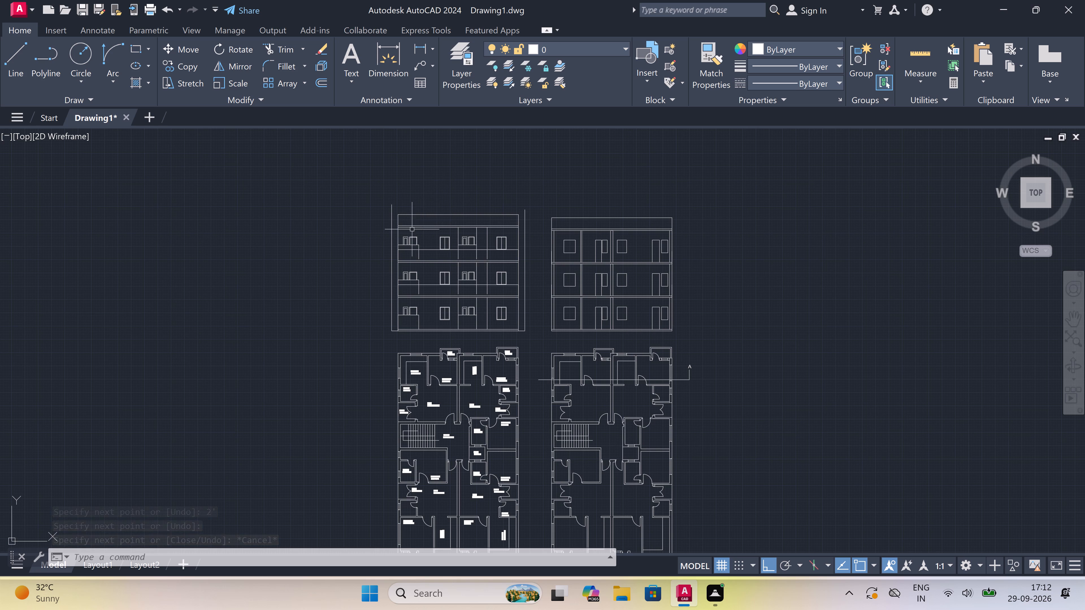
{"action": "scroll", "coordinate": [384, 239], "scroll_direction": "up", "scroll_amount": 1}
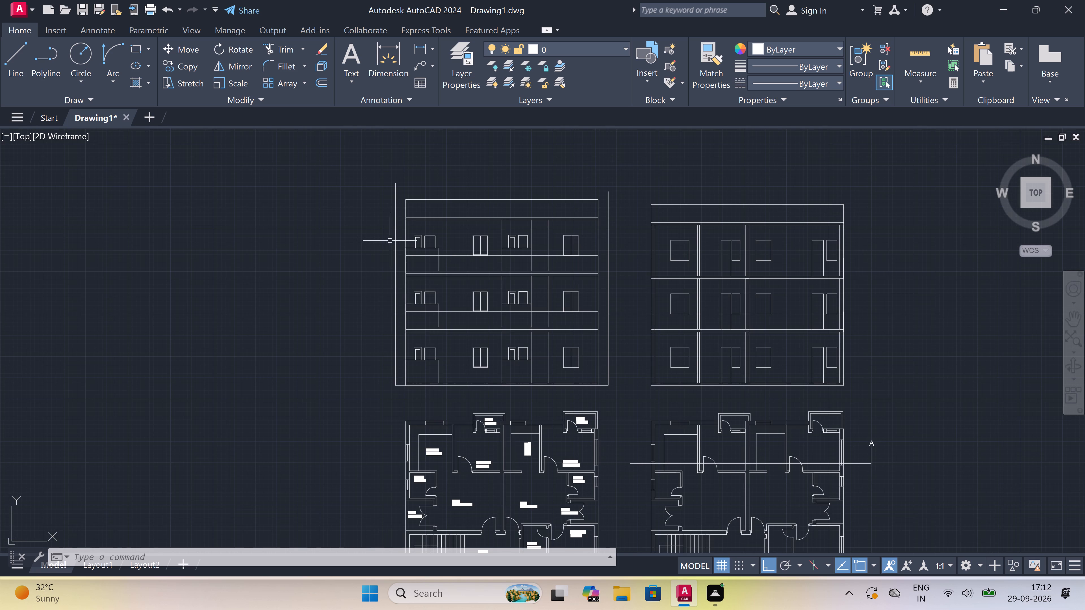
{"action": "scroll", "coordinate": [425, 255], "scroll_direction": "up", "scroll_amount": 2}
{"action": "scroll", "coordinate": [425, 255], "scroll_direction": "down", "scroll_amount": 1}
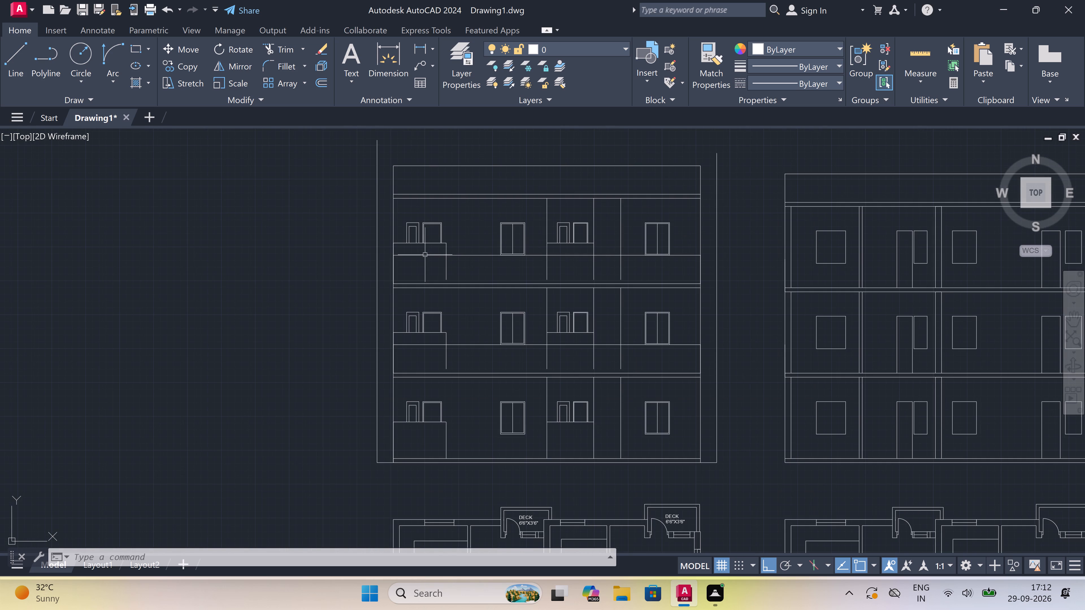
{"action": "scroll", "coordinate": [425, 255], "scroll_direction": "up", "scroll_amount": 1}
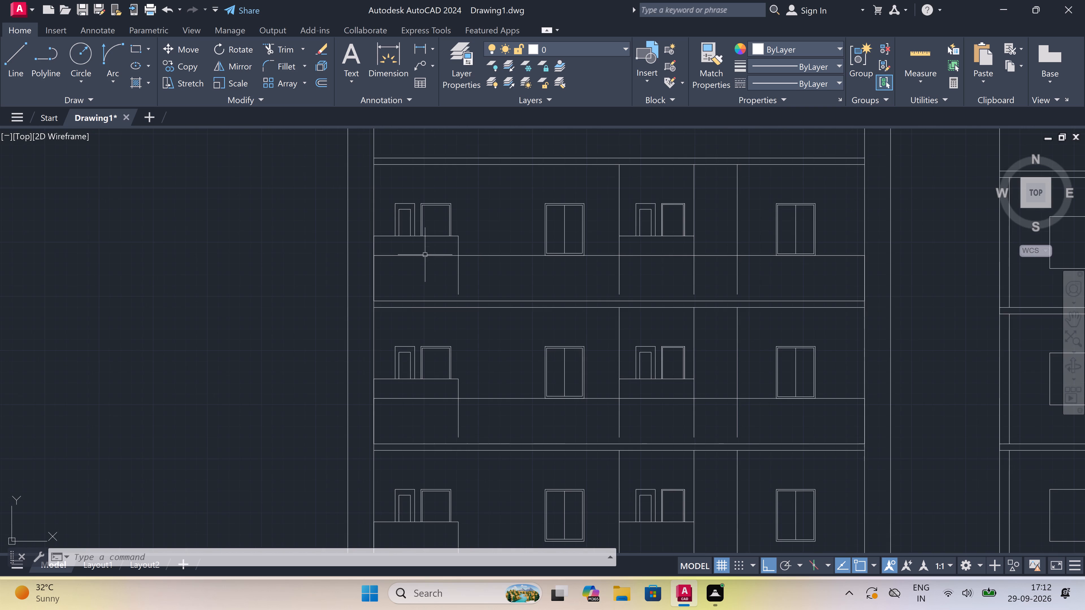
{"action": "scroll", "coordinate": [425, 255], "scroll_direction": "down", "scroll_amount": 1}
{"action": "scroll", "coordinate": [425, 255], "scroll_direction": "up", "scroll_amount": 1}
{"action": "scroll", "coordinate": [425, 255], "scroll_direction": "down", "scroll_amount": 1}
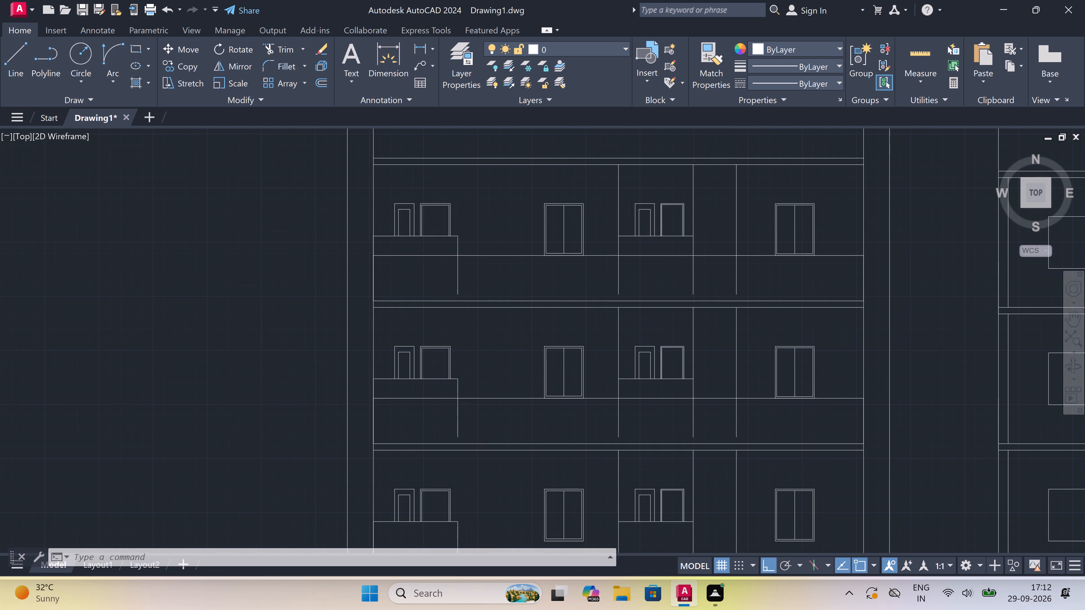
Erase the lower line of both intermediate floor slabs in the elevation.
{"action": "scroll", "coordinate": [504, 292], "scroll_direction": "up", "scroll_amount": 1}
{"action": "left_click", "coordinate": [504, 285]}
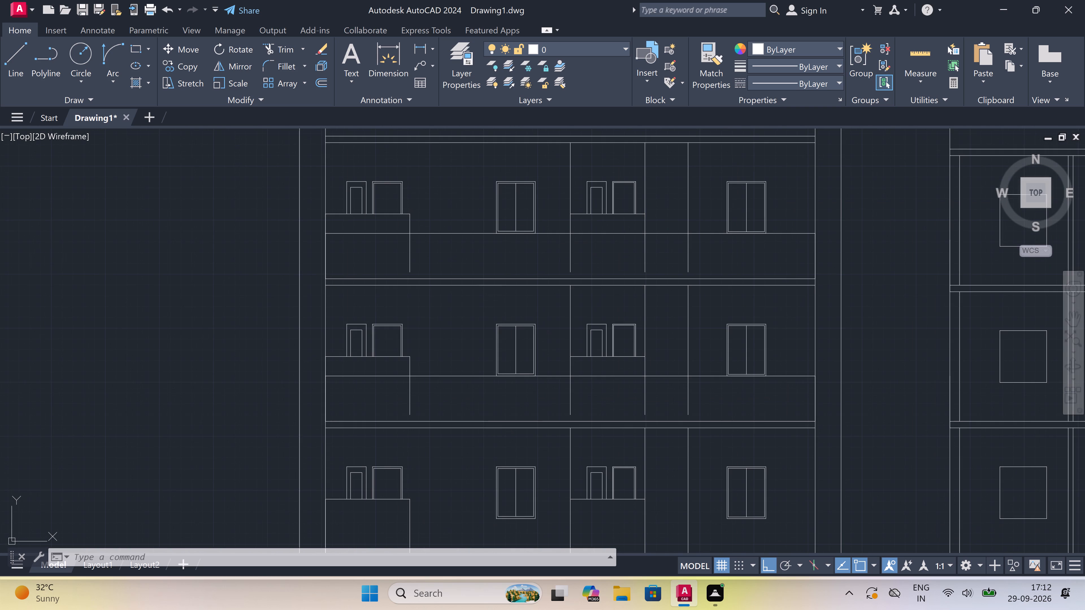
{"action": "left_click", "coordinate": [502, 427]}
{"action": "key", "text": "Delete"}
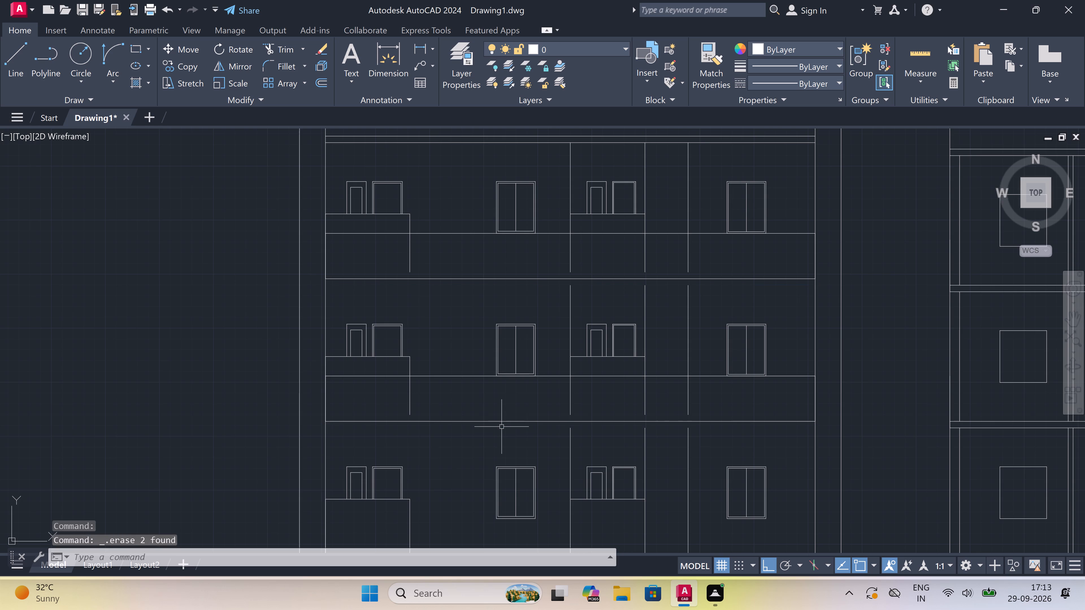
Extend the three interior vertical wall lines of the elevation's ground and middle storeys up to the floor lines above them.
{"action": "type", "text": "EX"}
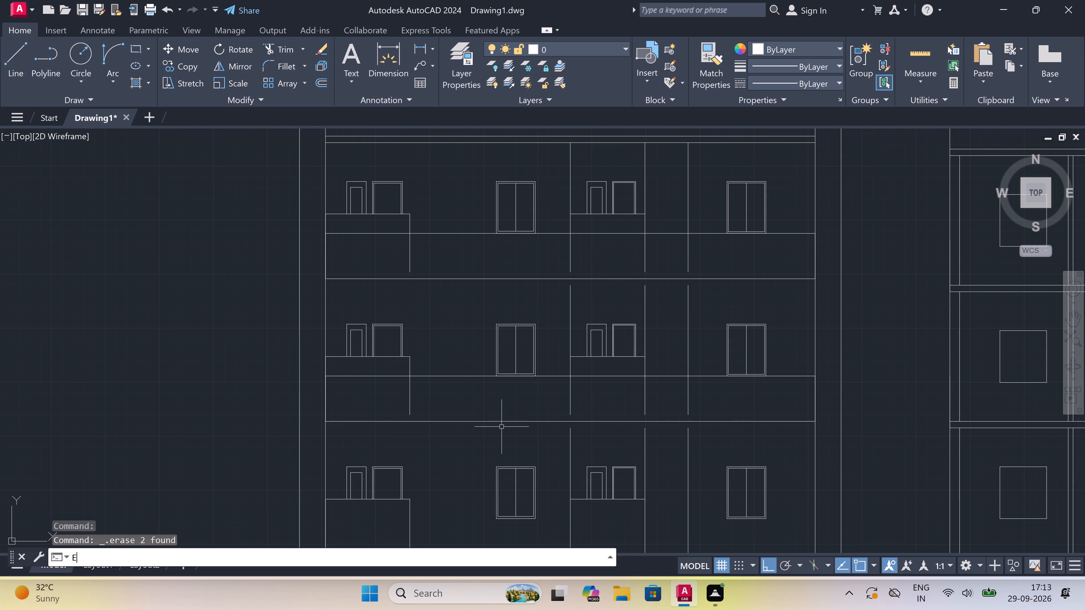
{"action": "key", "text": "space"}
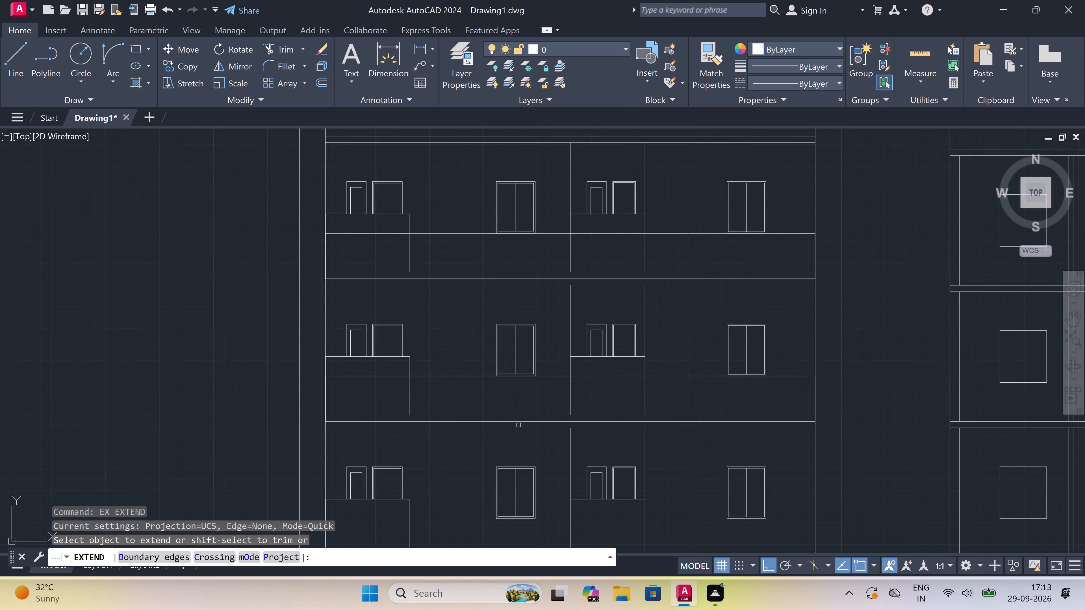
{"action": "scroll", "coordinate": [546, 440], "scroll_direction": "up", "scroll_amount": 1}
{"action": "left_click", "coordinate": [548, 444]}
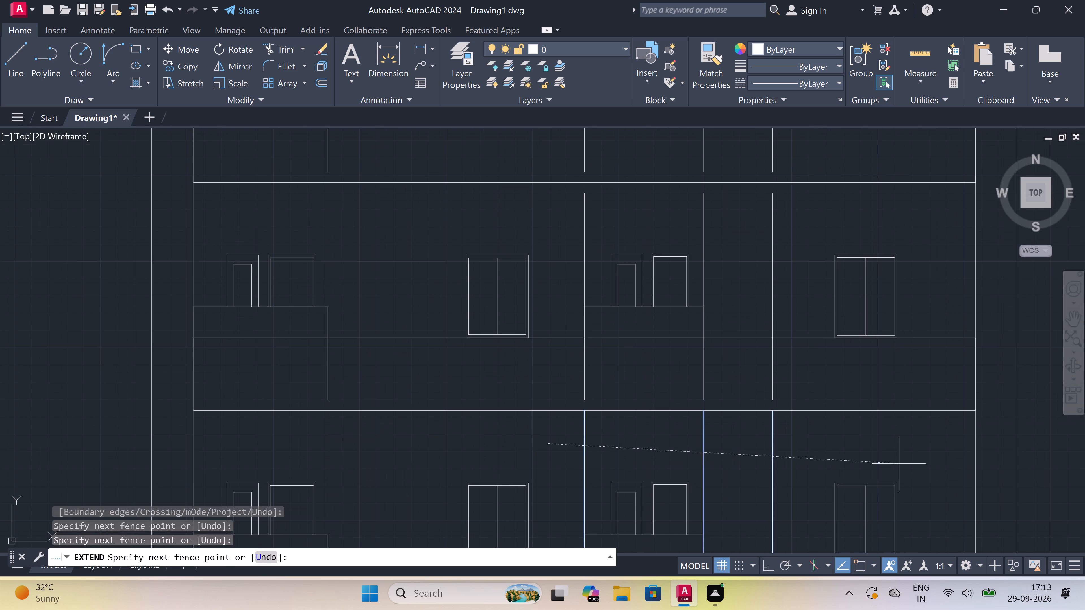
{"action": "left_click", "coordinate": [874, 446]}
{"action": "scroll", "coordinate": [872, 445], "scroll_direction": "down", "scroll_amount": 2}
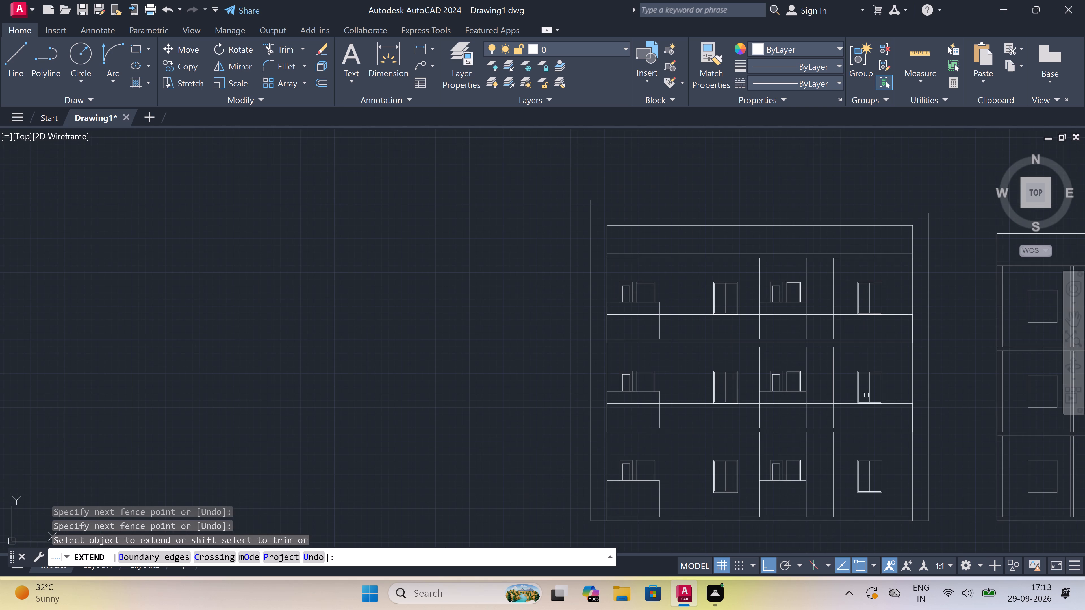
{"action": "scroll", "coordinate": [828, 352], "scroll_direction": "up", "scroll_amount": 2}
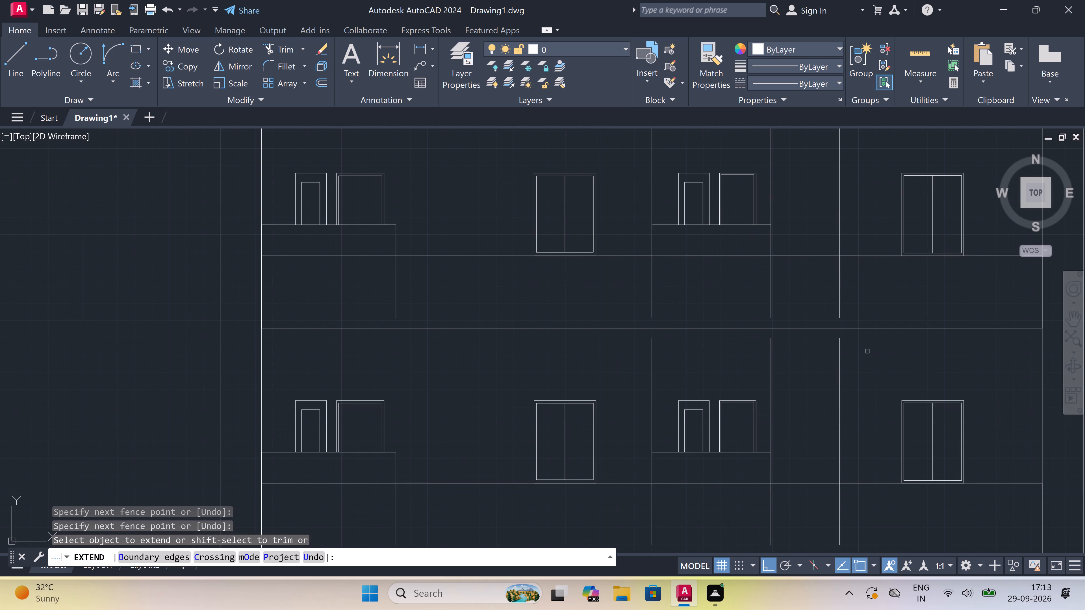
{"action": "scroll", "coordinate": [866, 355], "scroll_direction": "up", "scroll_amount": 1}
{"action": "left_click", "coordinate": [863, 357]}
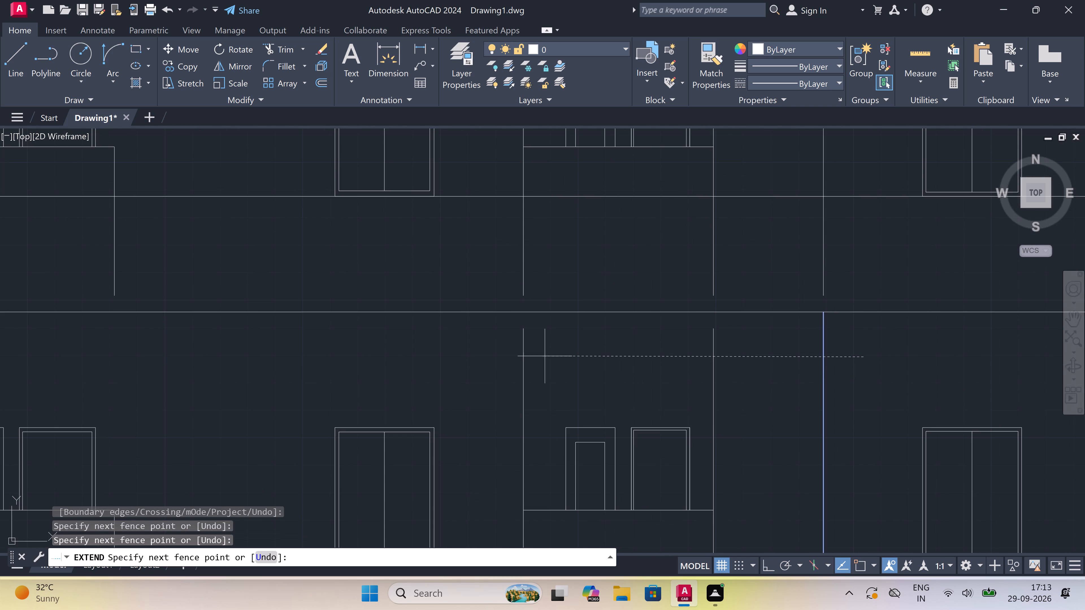
{"action": "left_click", "coordinate": [500, 352]}
{"action": "scroll", "coordinate": [526, 352], "scroll_direction": "down", "scroll_amount": 3}
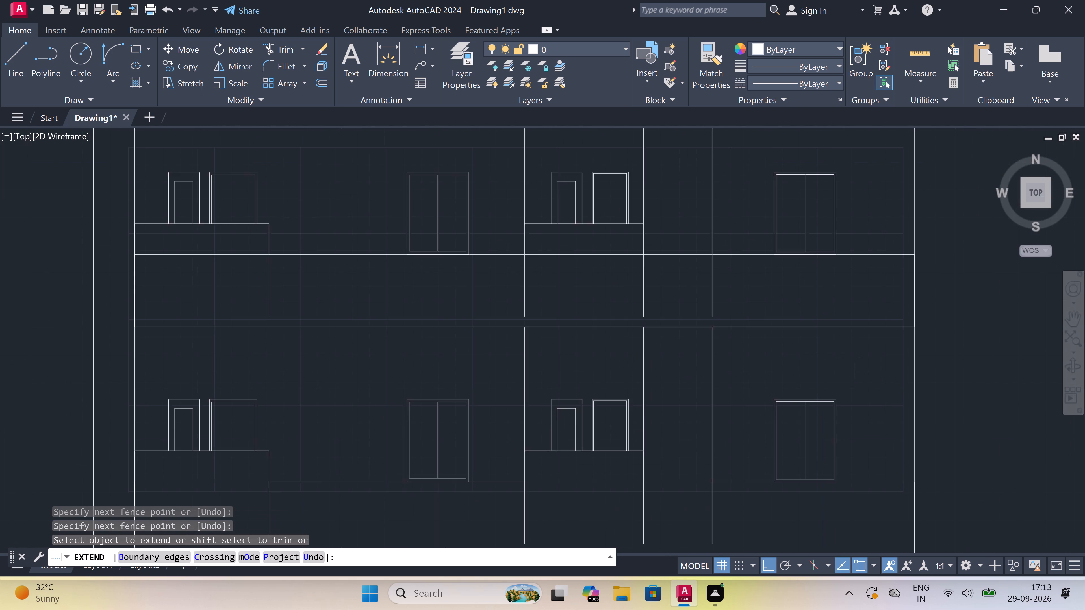
{"action": "scroll", "coordinate": [531, 245], "scroll_direction": "up", "scroll_amount": 2}
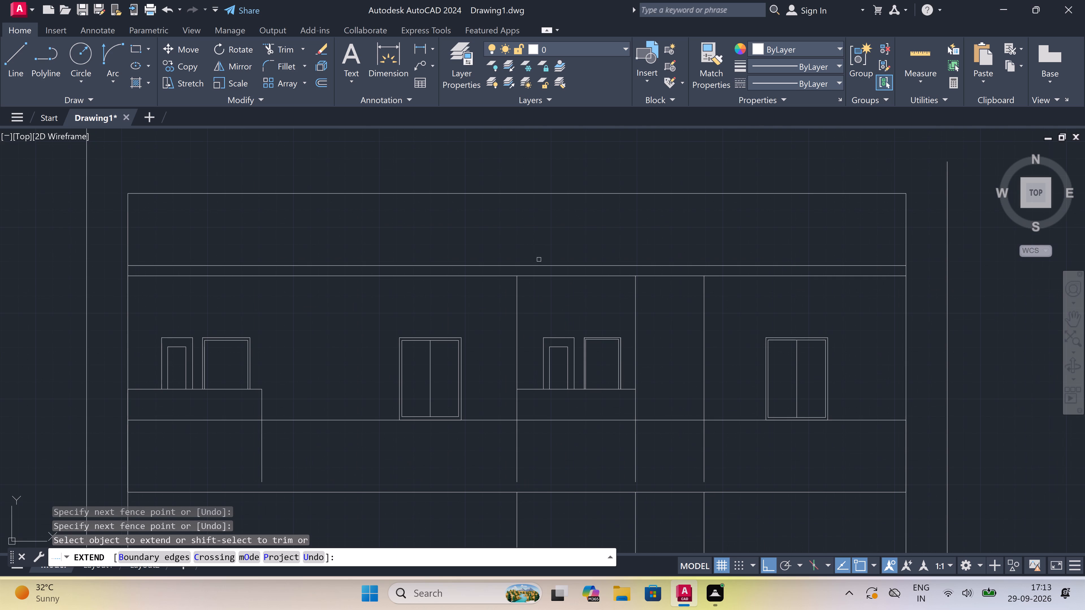
{"action": "key", "text": "Escape"}
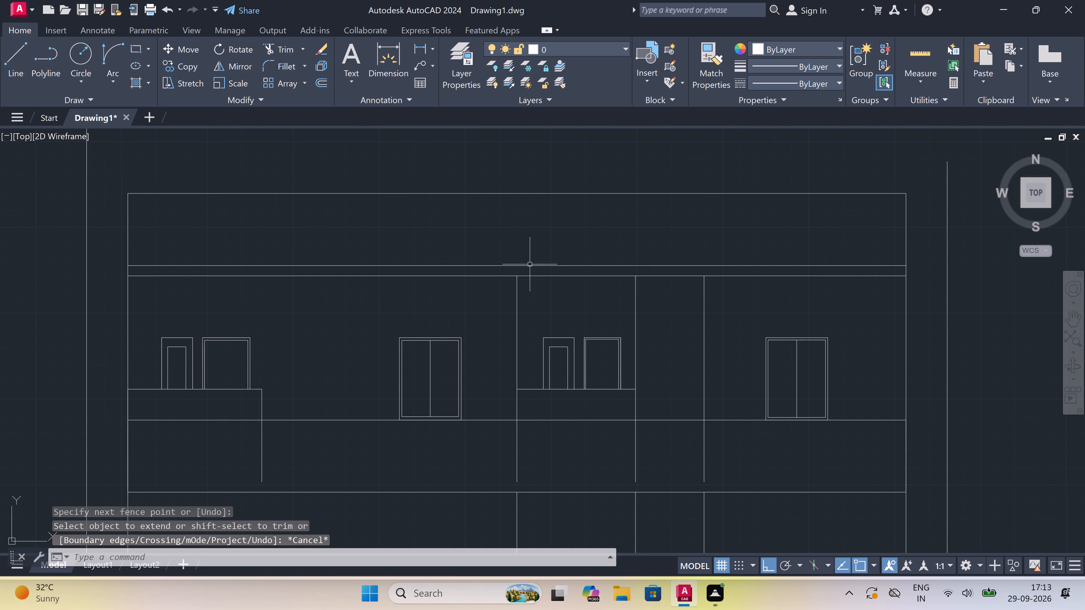
Erase the upper line of the roof slab at the base of the elevation's parapet.
{"action": "left_click", "coordinate": [530, 264]}
{"action": "key", "text": "Delete"}
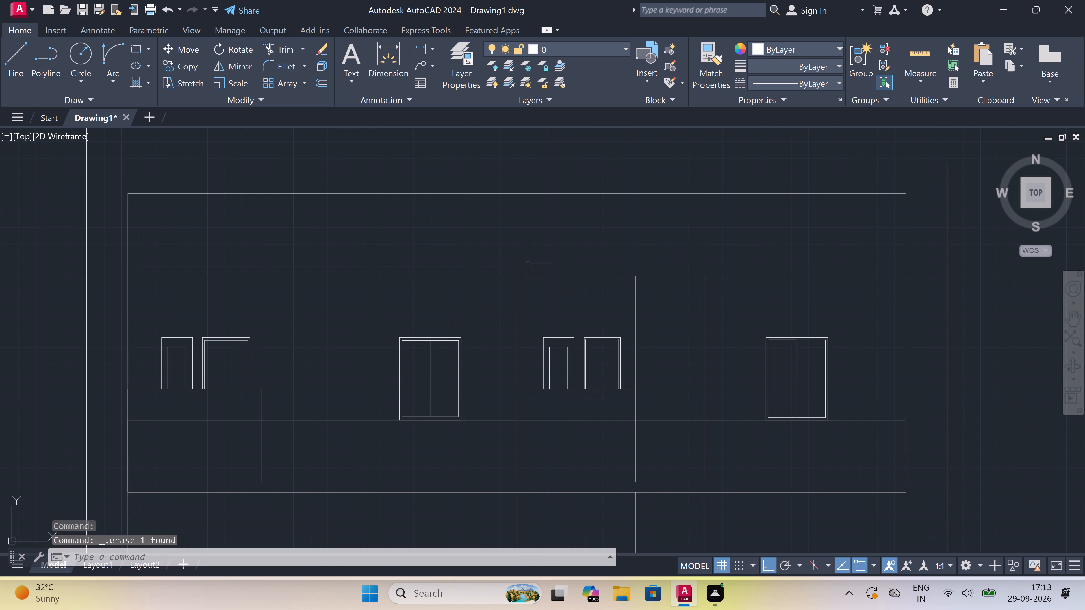
Extend the elevation's horizontal floor, sill and parapet lines outward to the 2' offset vertical lines on both sides.
{"action": "scroll", "coordinate": [519, 256], "scroll_direction": "down", "scroll_amount": 2}
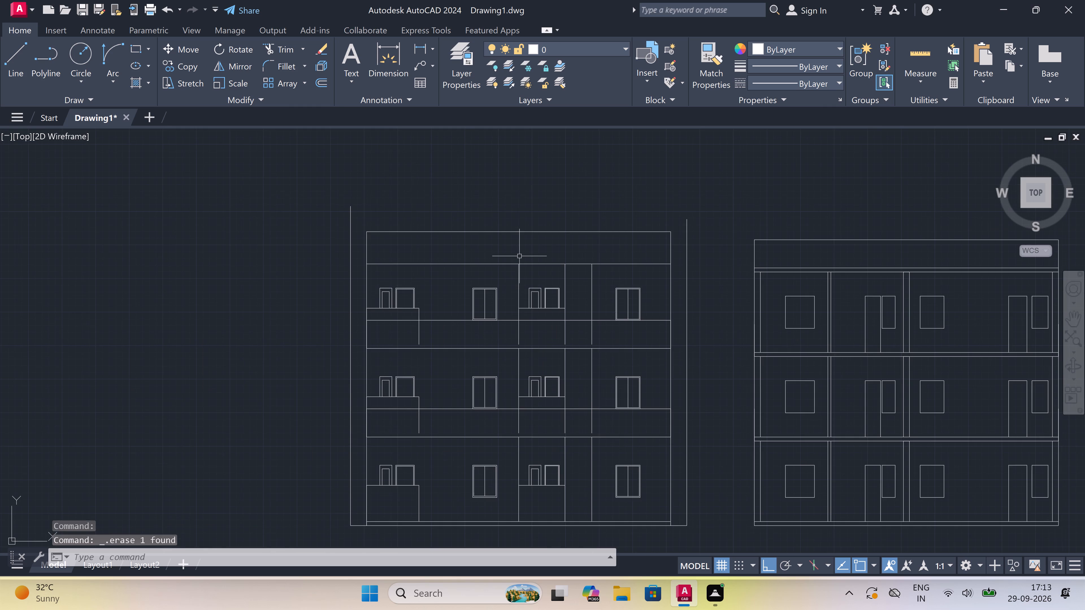
{"action": "scroll", "coordinate": [519, 256], "scroll_direction": "down", "scroll_amount": 1}
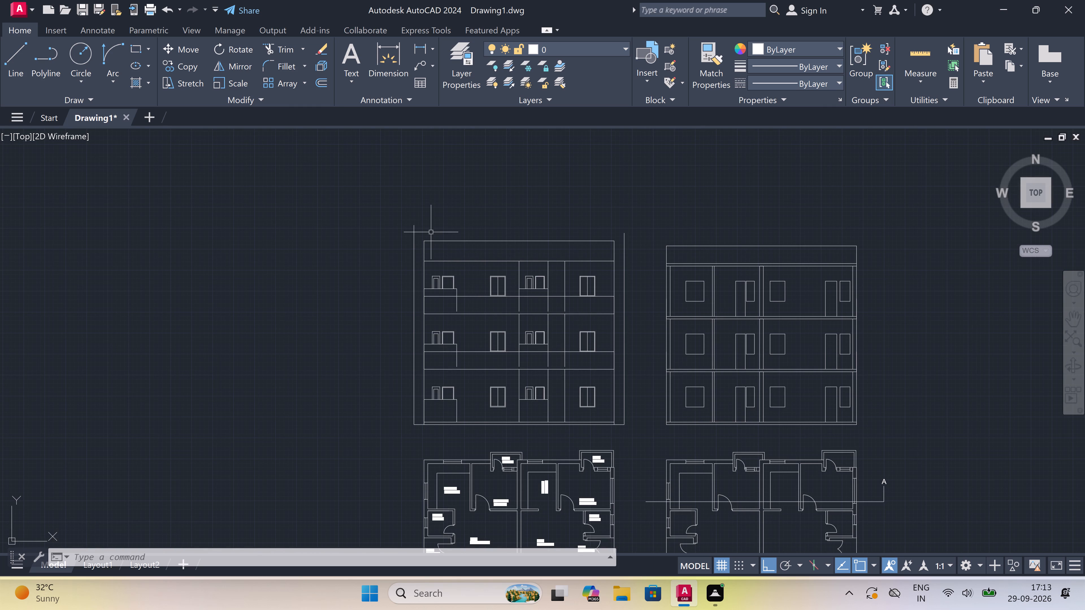
{"action": "type", "text": "EX"}
{"action": "key", "text": "space"}
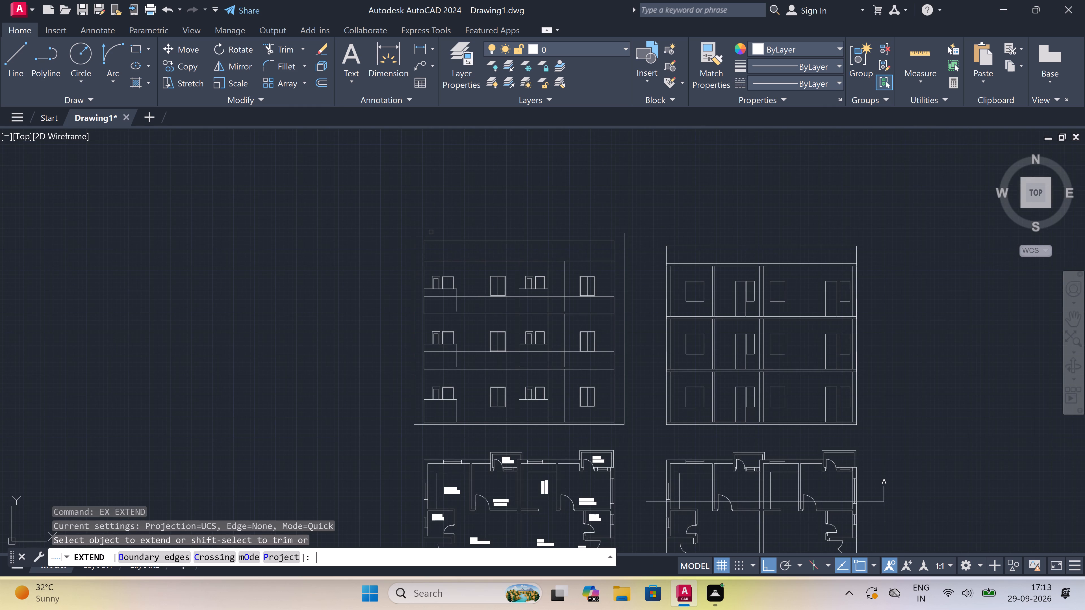
{"action": "left_click", "coordinate": [428, 231]}
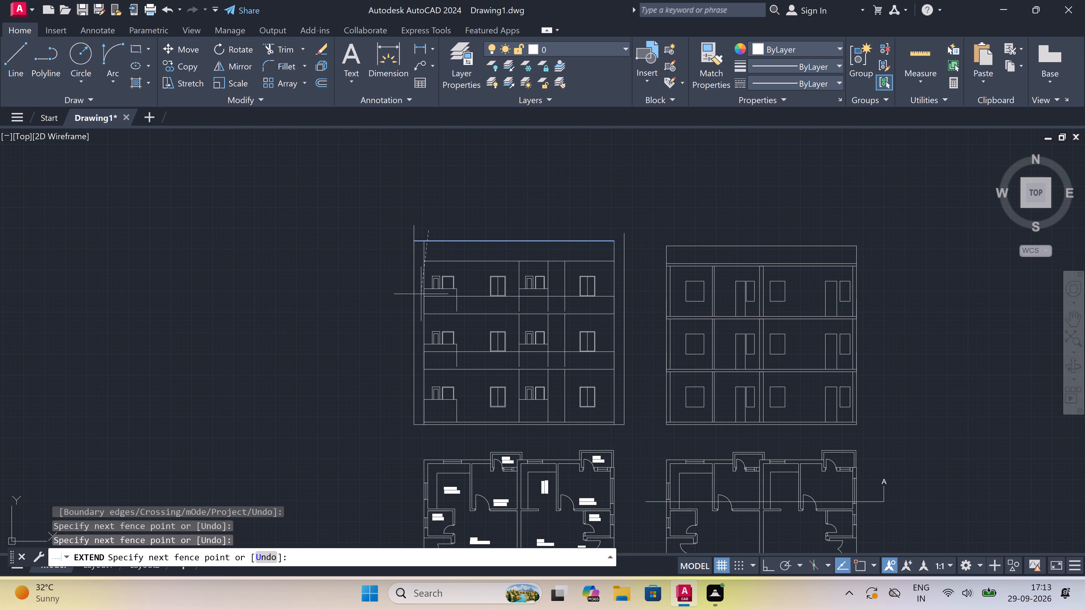
{"action": "scroll", "coordinate": [427, 374], "scroll_direction": "up", "scroll_amount": 3}
{"action": "left_click", "coordinate": [428, 374]}
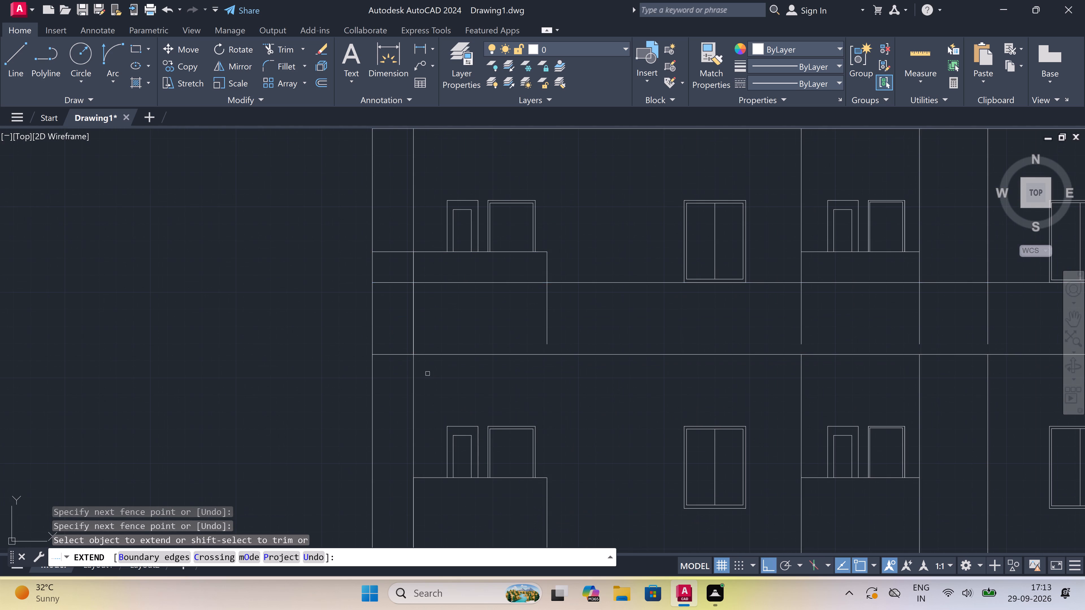
{"action": "scroll", "coordinate": [428, 374], "scroll_direction": "down", "scroll_amount": 3}
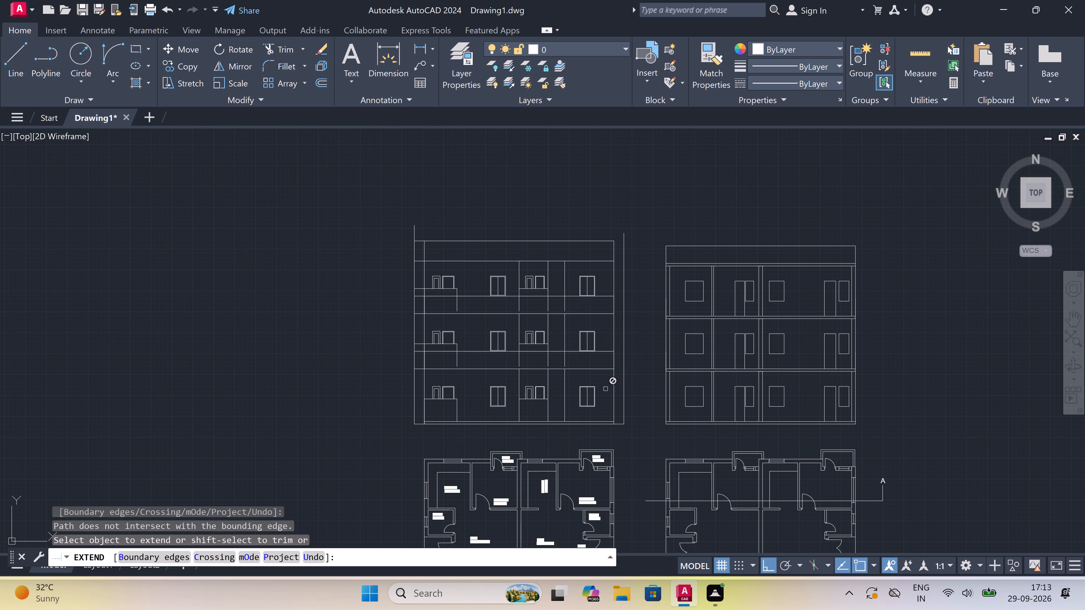
{"action": "left_click", "coordinate": [608, 384]}
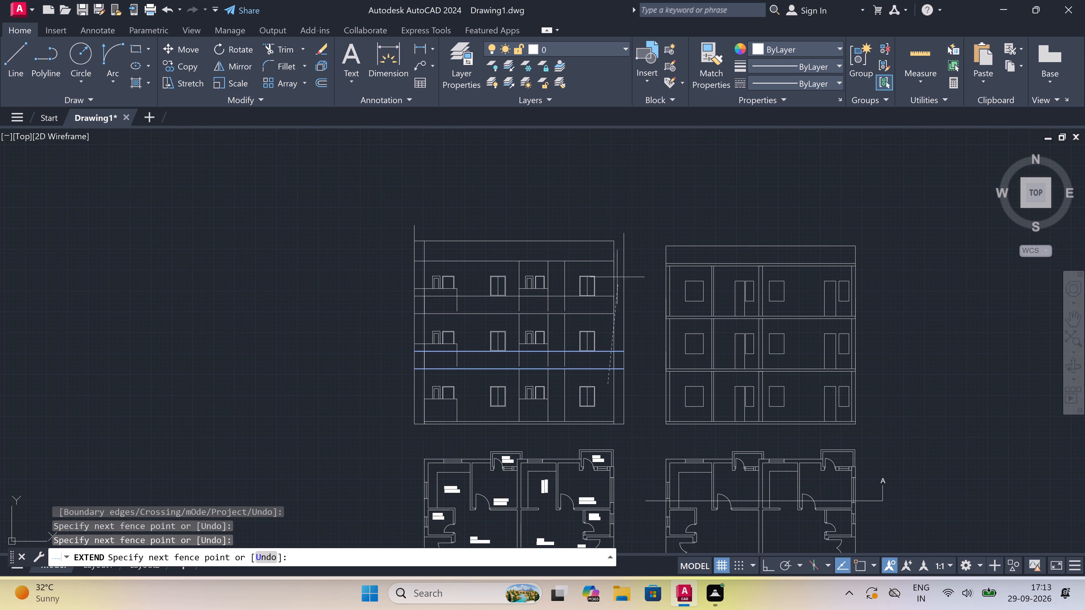
{"action": "left_click", "coordinate": [611, 228]}
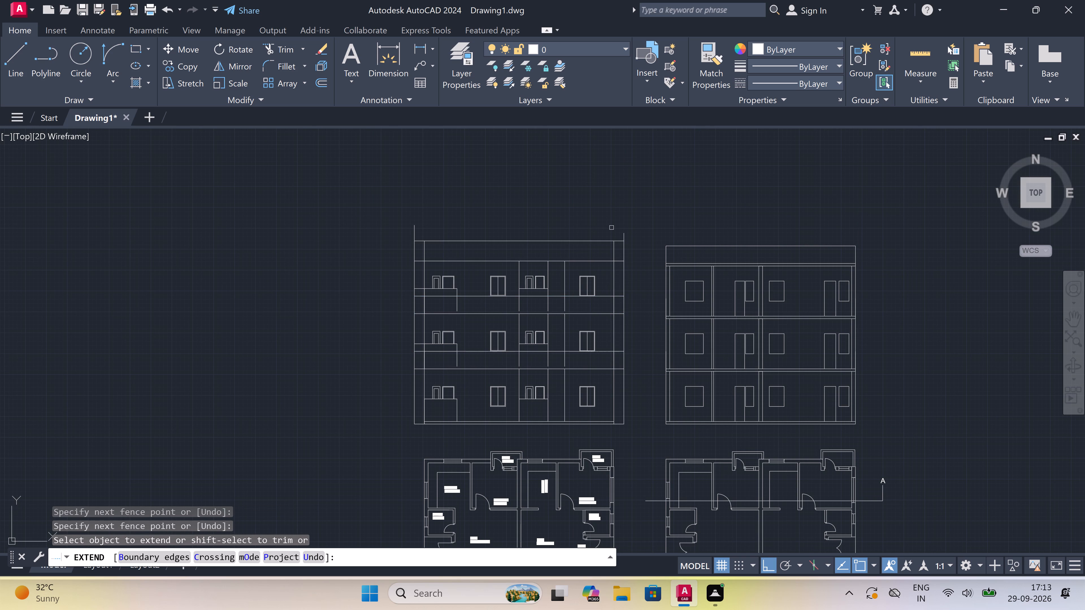
{"action": "key", "text": "Escape"}
Trim the offset verticals' ends above the elevation's parapet and the original wall lines inside the parapet band.
{"action": "type", "text": "TR"}
{"action": "key", "text": "space"}
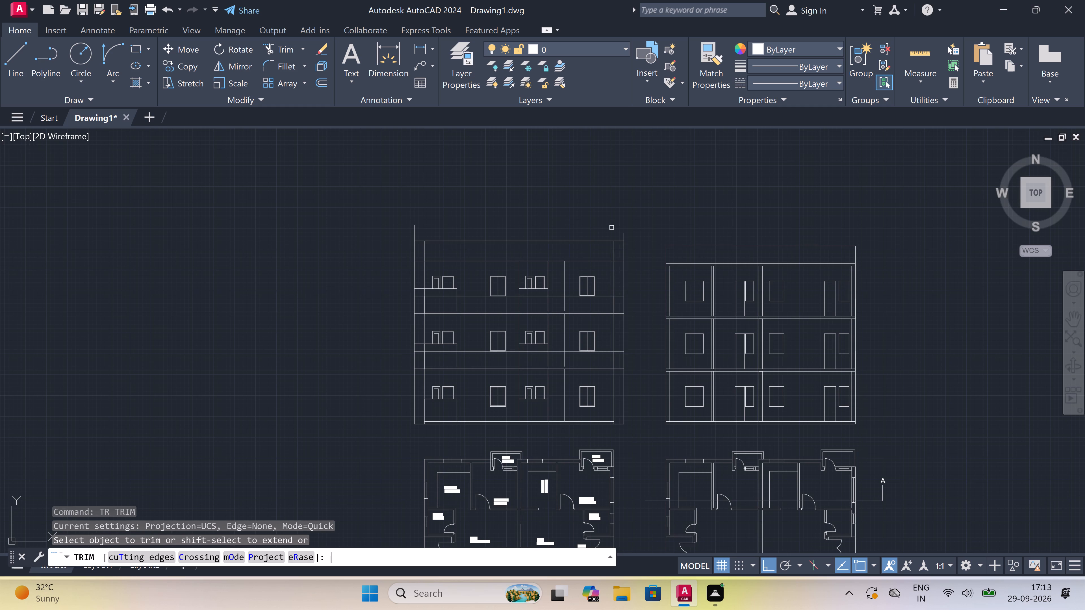
{"action": "scroll", "coordinate": [613, 236], "scroll_direction": "up", "scroll_amount": 1}
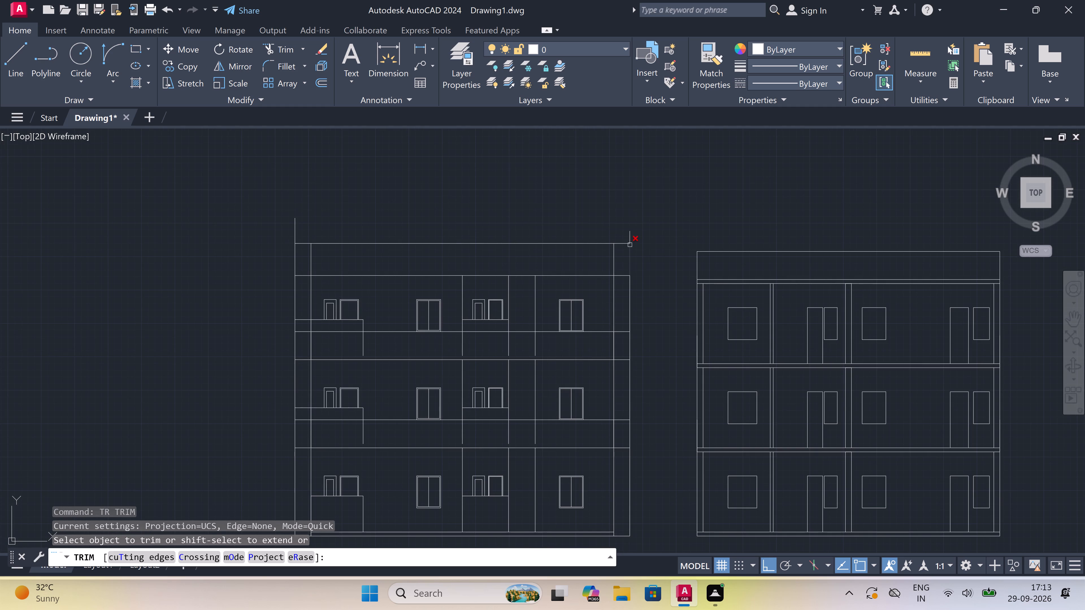
{"action": "left_click", "coordinate": [630, 239]}
{"action": "left_click", "coordinate": [620, 257]}
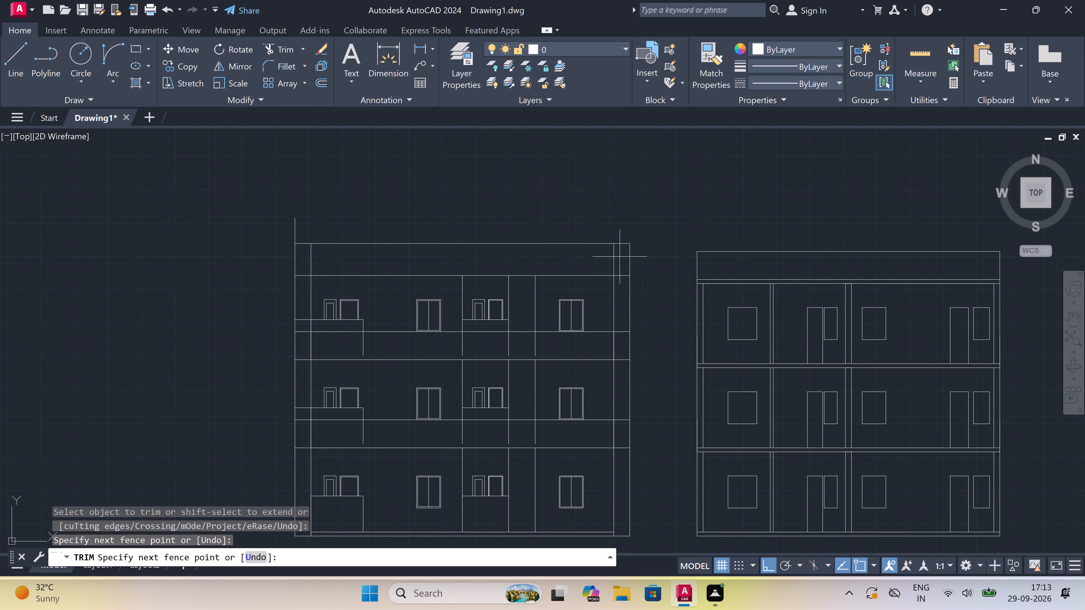
{"action": "left_click", "coordinate": [307, 255]}
{"action": "left_click", "coordinate": [298, 211]}
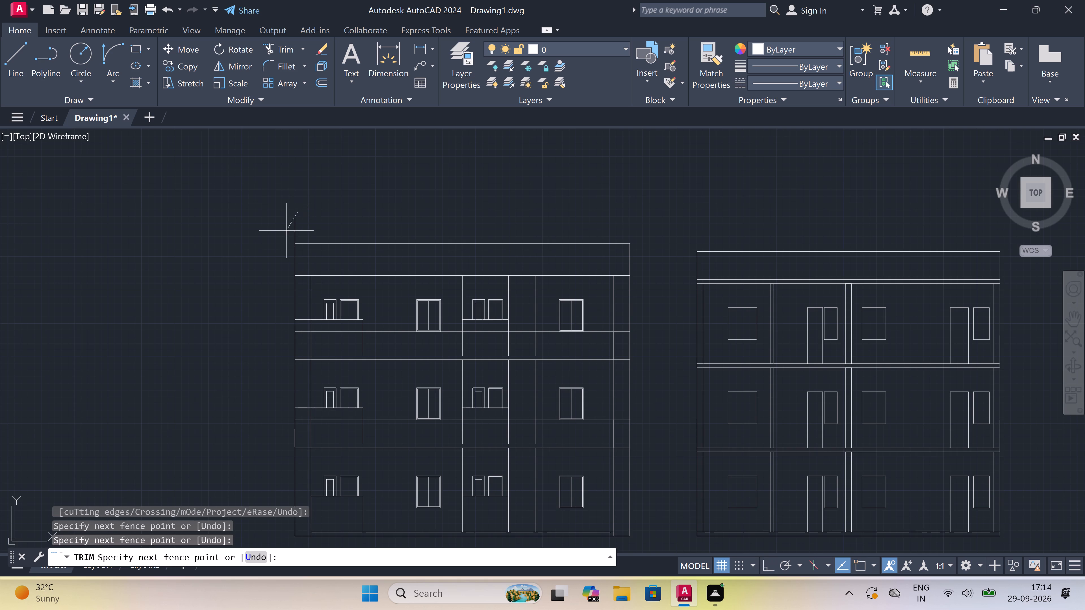
{"action": "left_click", "coordinate": [281, 239]}
{"action": "left_click", "coordinate": [292, 236]}
{"action": "left_click", "coordinate": [300, 225]}
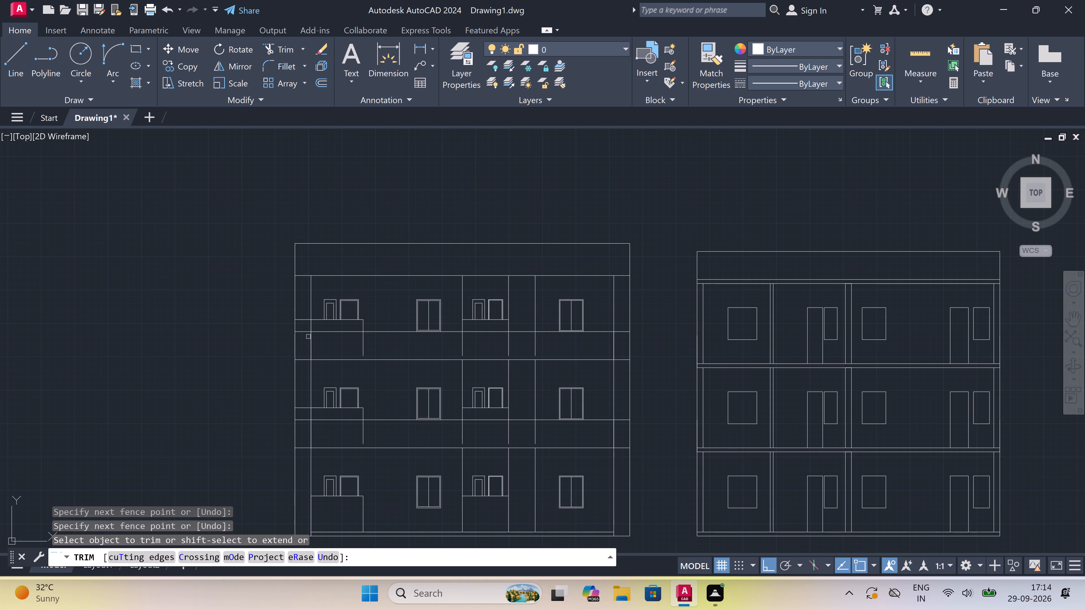
In the elevation's top storey, trim the left balcony line's extension beyond the wall and the sill-level line crossing the balcony.
{"action": "scroll", "coordinate": [307, 338], "scroll_direction": "up", "scroll_amount": 2}
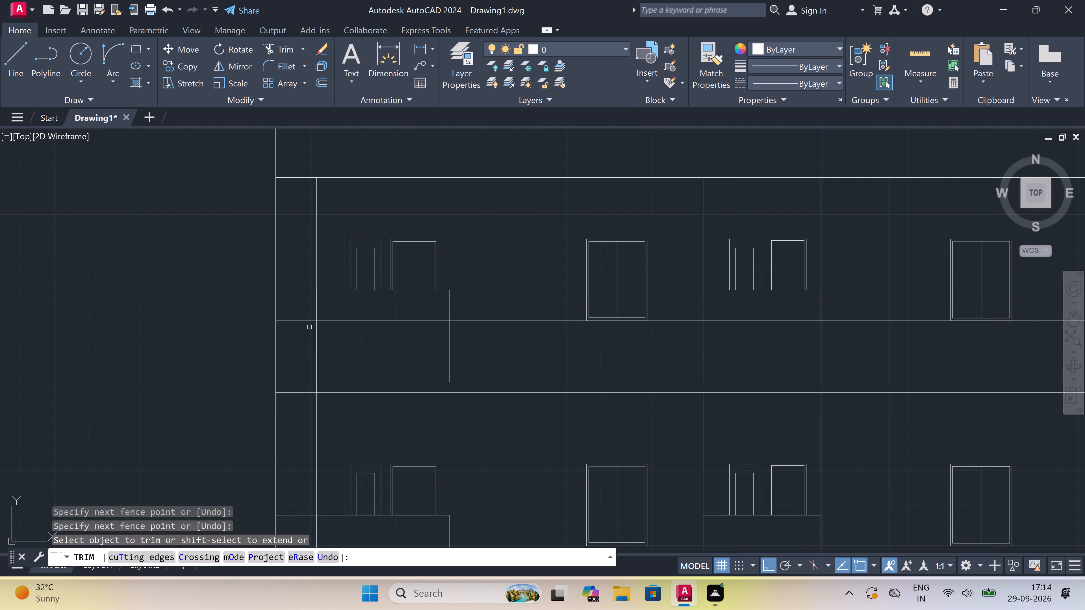
{"action": "left_click", "coordinate": [296, 298]}
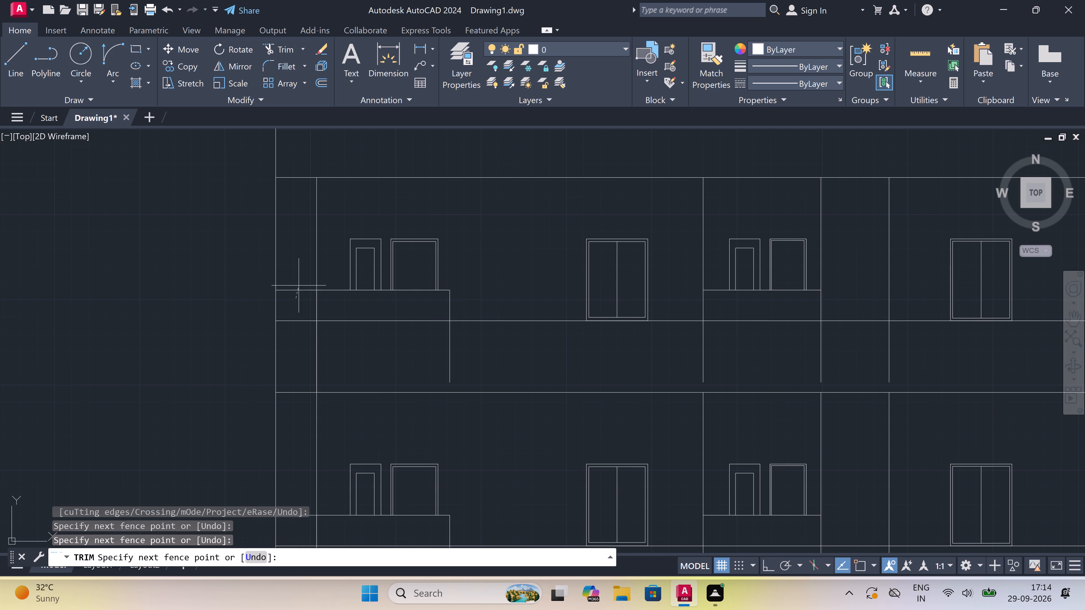
{"action": "scroll", "coordinate": [301, 284], "scroll_direction": "down", "scroll_amount": 3}
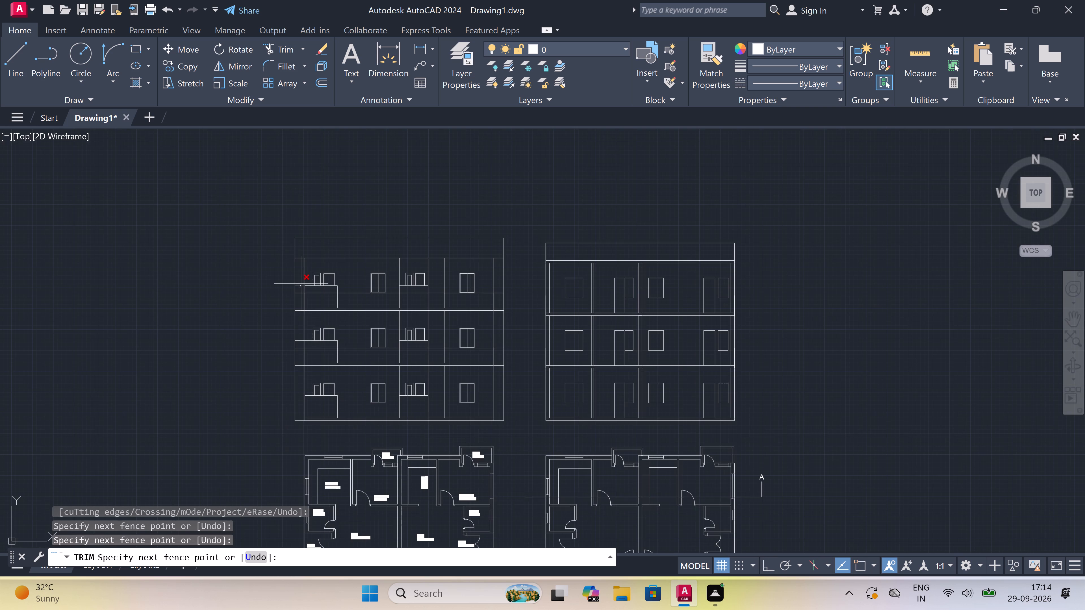
{"action": "scroll", "coordinate": [301, 284], "scroll_direction": "up", "scroll_amount": 2}
{"action": "left_click", "coordinate": [302, 284]}
{"action": "scroll", "coordinate": [306, 286], "scroll_direction": "up", "scroll_amount": 1}
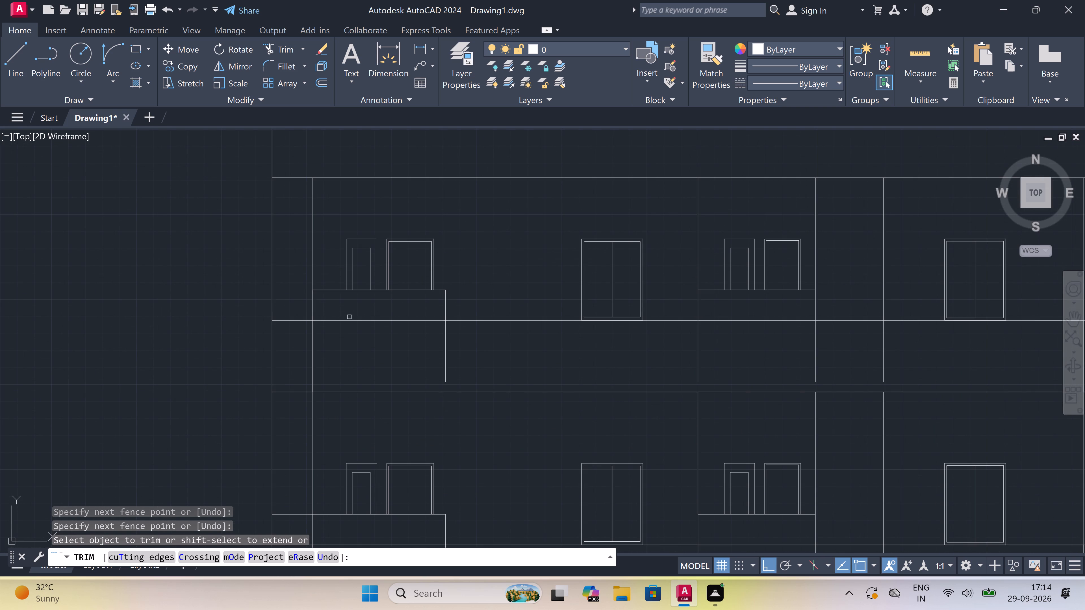
{"action": "left_click", "coordinate": [350, 317]}
{"action": "left_click", "coordinate": [345, 348]}
Trim the outer left offset line from the top storey's window zone and from the middle storey above its balcony line.
{"action": "left_click", "coordinate": [285, 226]}
{"action": "left_click", "coordinate": [233, 240]}
{"action": "scroll", "coordinate": [255, 252], "scroll_direction": "down", "scroll_amount": 2}
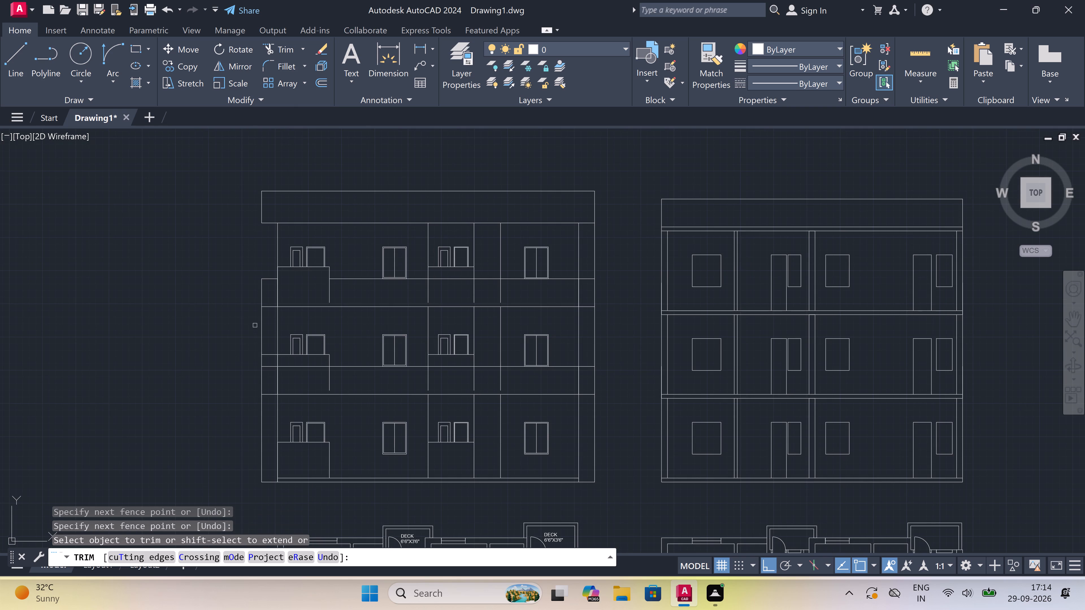
{"action": "left_click", "coordinate": [269, 329]}
{"action": "left_click", "coordinate": [237, 333]}
Trim the middle storey's left balcony line back to the wall and the outer offset segment just above the sill-level line.
{"action": "scroll", "coordinate": [285, 401], "scroll_direction": "up", "scroll_amount": 2}
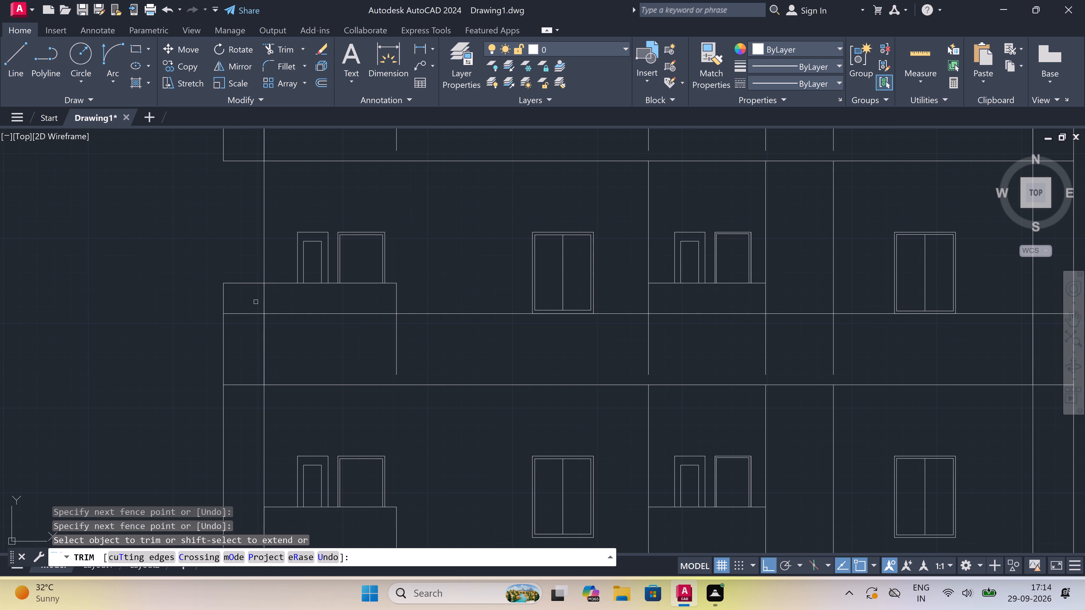
{"action": "left_click", "coordinate": [254, 282]}
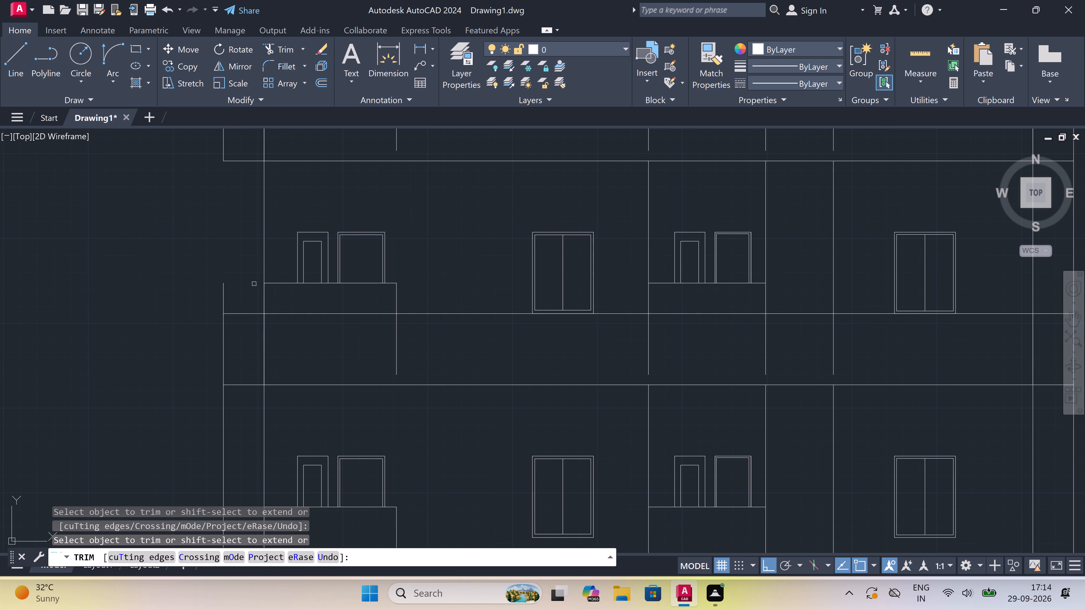
{"action": "left_click", "coordinate": [237, 297]}
{"action": "left_click", "coordinate": [214, 300]}
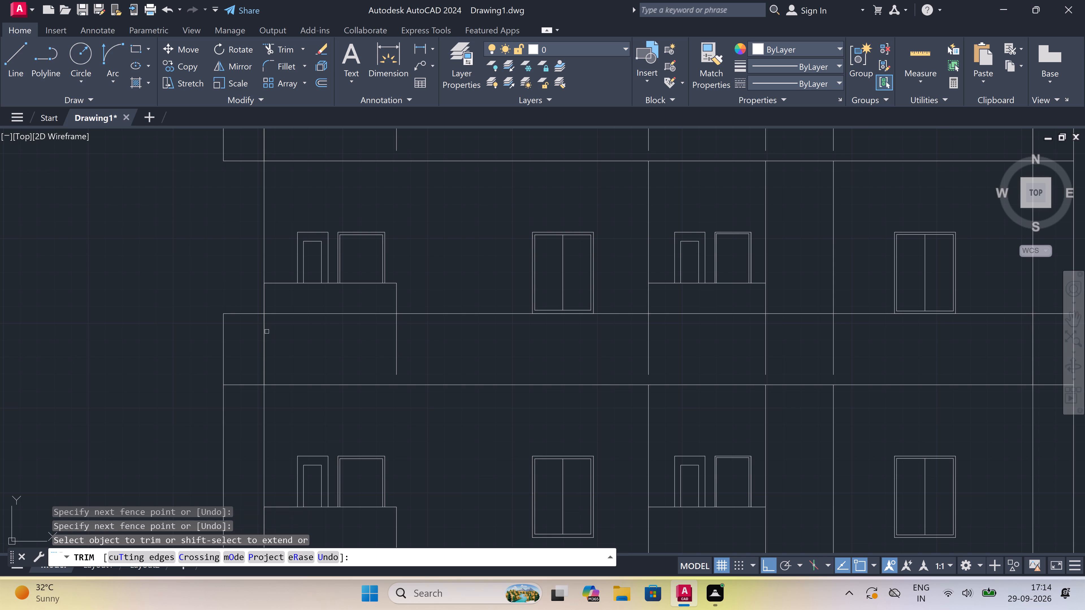
Trim the wall and left balcony verticals from the band below the middle storey, and the sill-level line beneath that balcony.
{"action": "left_click", "coordinate": [257, 339]}
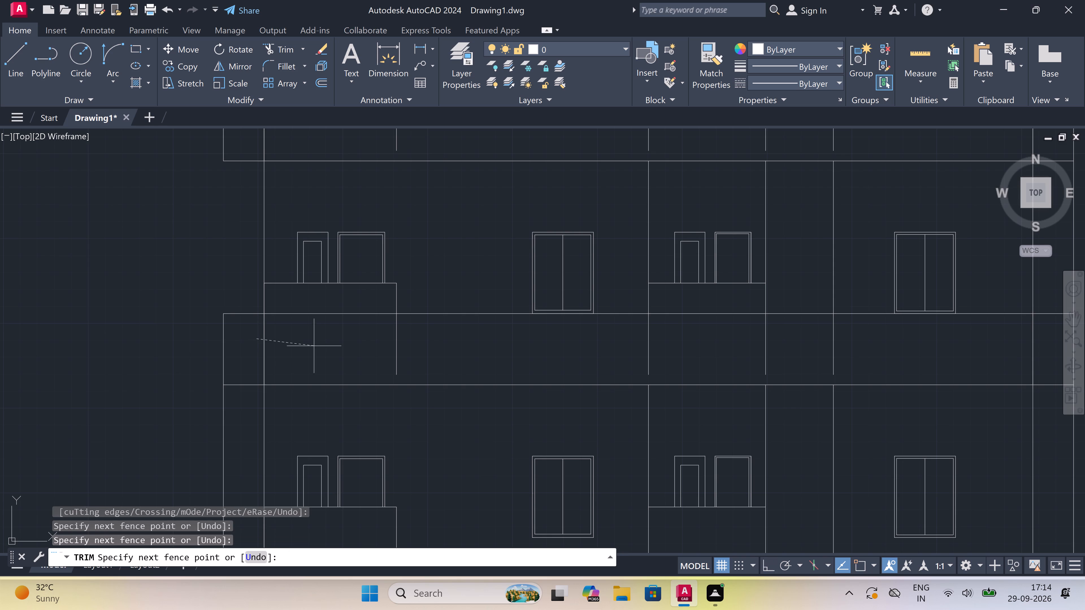
{"action": "left_click", "coordinate": [339, 349]}
{"action": "left_click", "coordinate": [406, 351]}
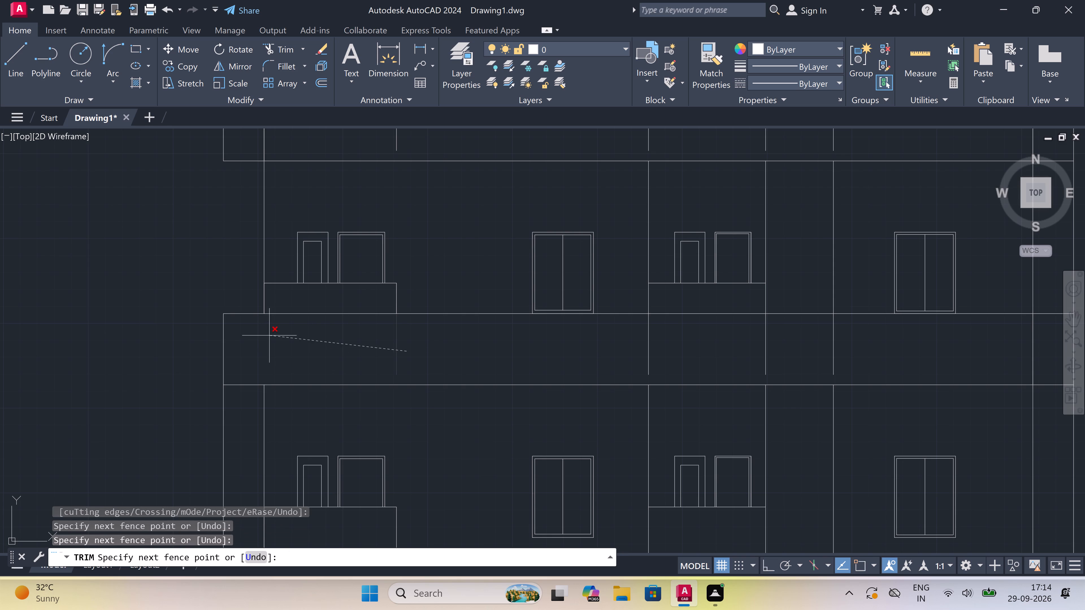
{"action": "left_click", "coordinate": [257, 332]}
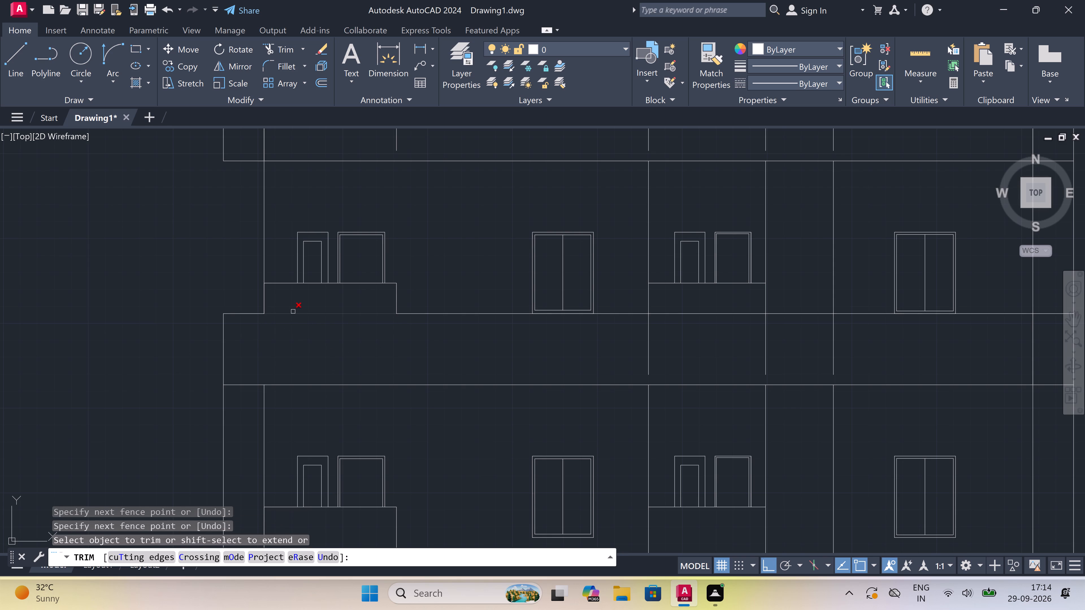
{"action": "left_click", "coordinate": [293, 311]}
Trim the central balcony's two verticals from the band below the middle storey, and the sill-level line beneath that balcony.
{"action": "scroll", "coordinate": [294, 312], "scroll_direction": "down", "scroll_amount": 1}
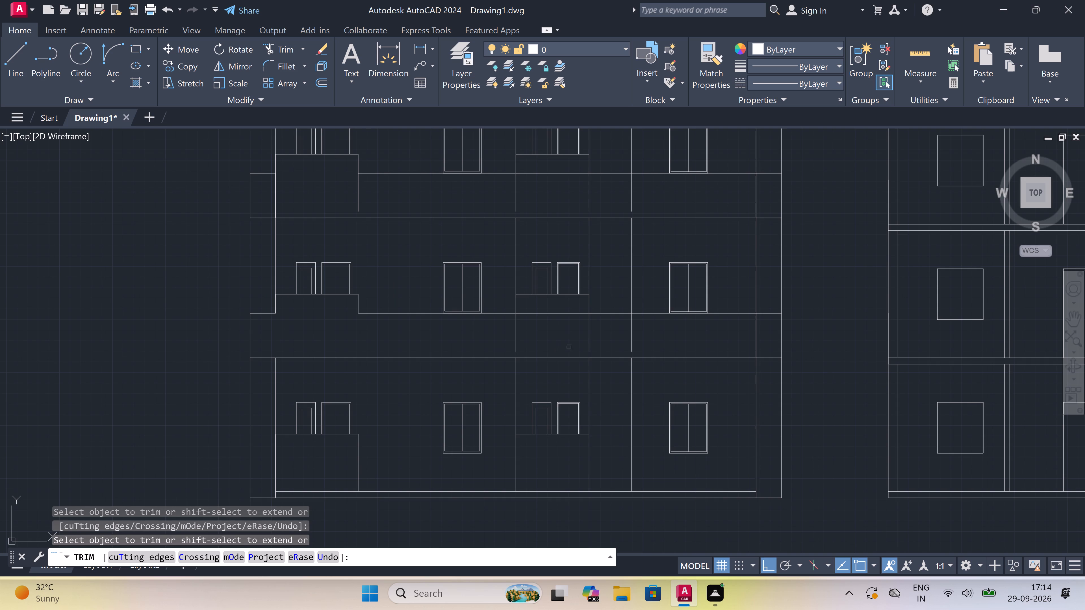
{"action": "scroll", "coordinate": [598, 338], "scroll_direction": "up", "scroll_amount": 2}
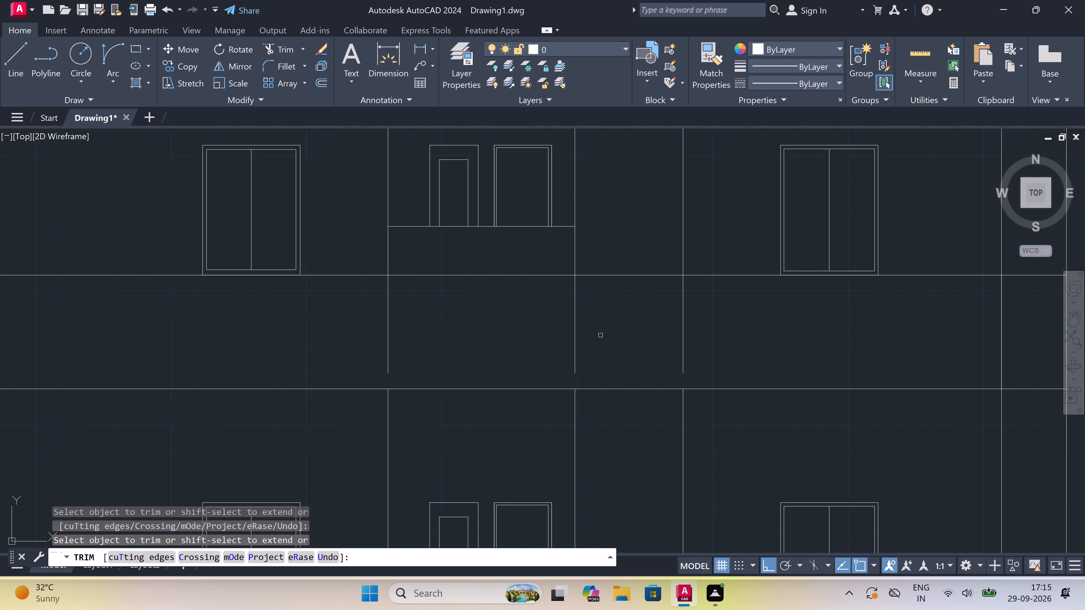
{"action": "left_click", "coordinate": [599, 326]}
{"action": "double_click", "coordinate": [288, 308]}
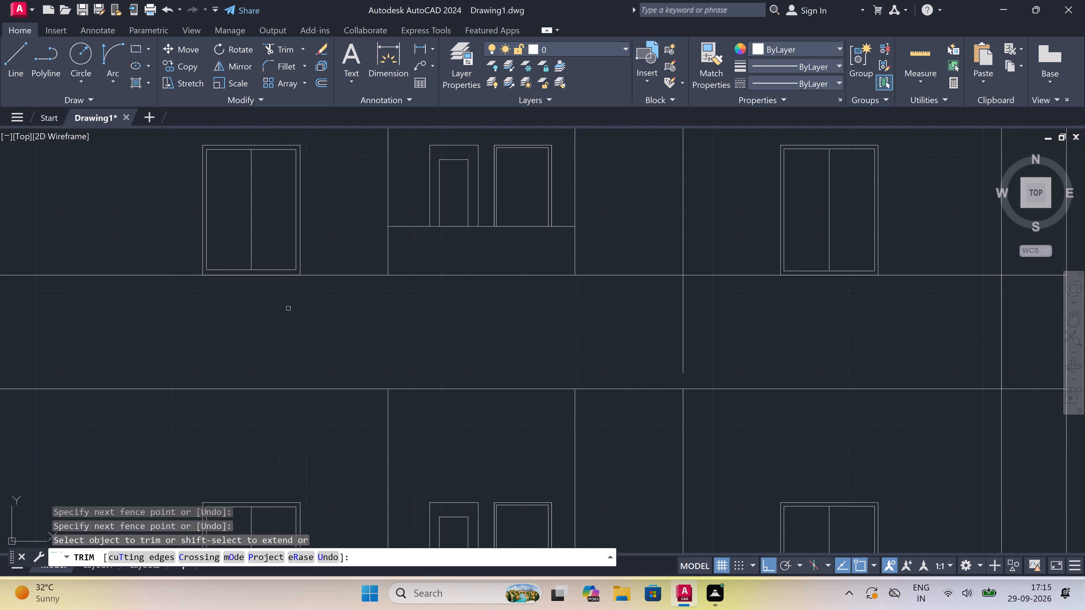
{"action": "scroll", "coordinate": [388, 324], "scroll_direction": "down", "scroll_amount": 2}
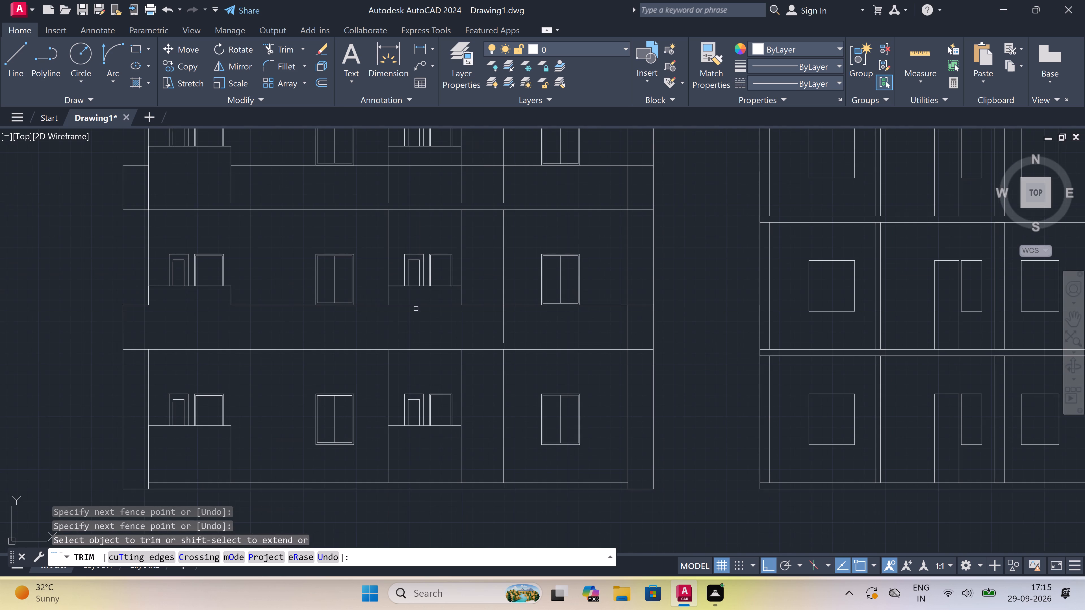
{"action": "scroll", "coordinate": [416, 308], "scroll_direction": "up", "scroll_amount": 1}
{"action": "left_click", "coordinate": [419, 300]}
{"action": "left_click", "coordinate": [414, 328]}
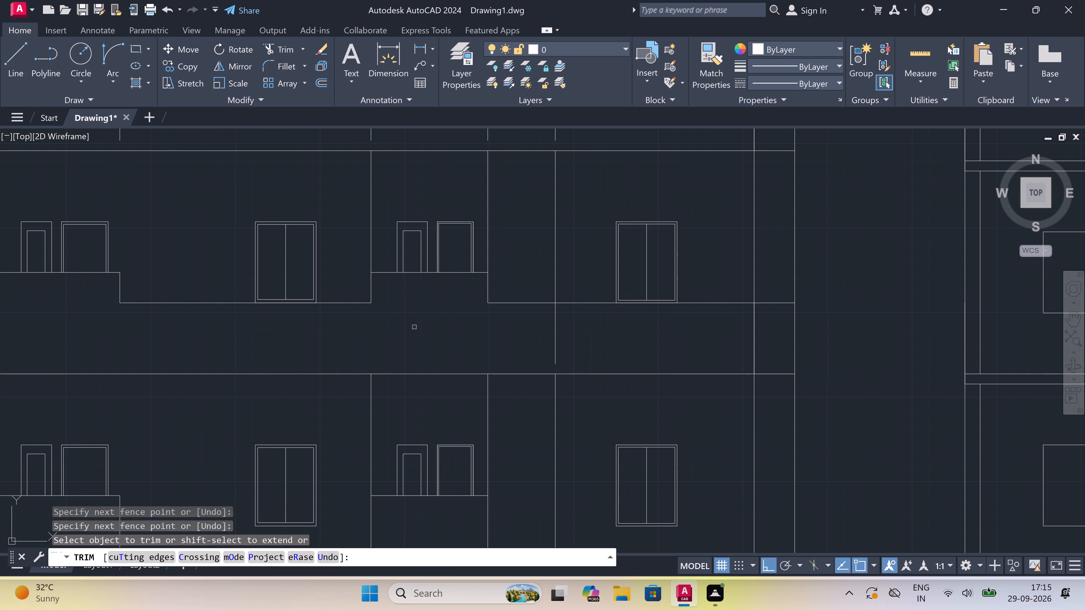
{"action": "scroll", "coordinate": [433, 328], "scroll_direction": "down", "scroll_amount": 1}
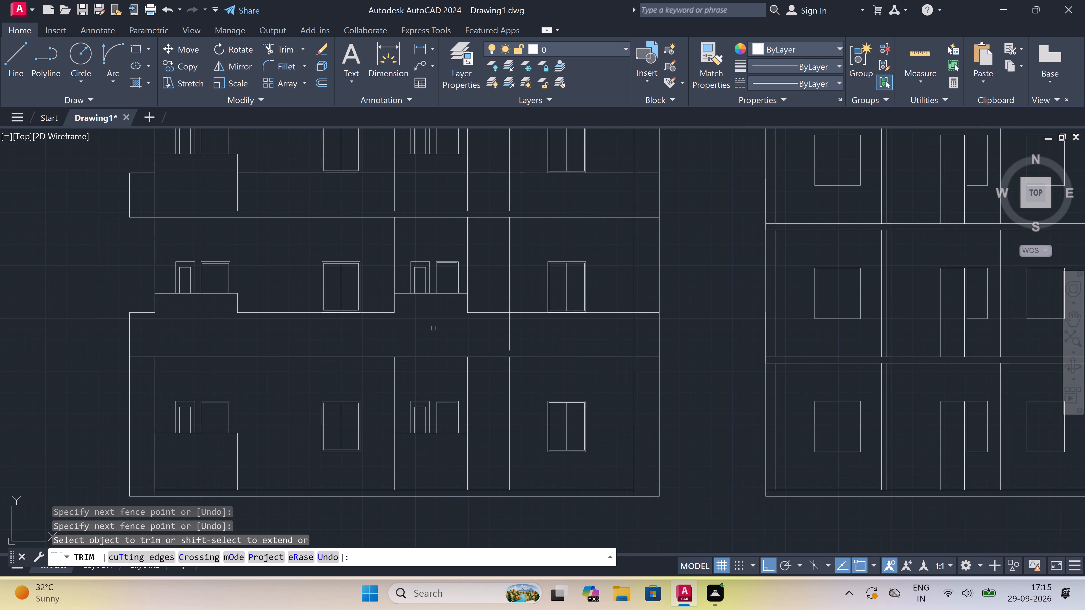
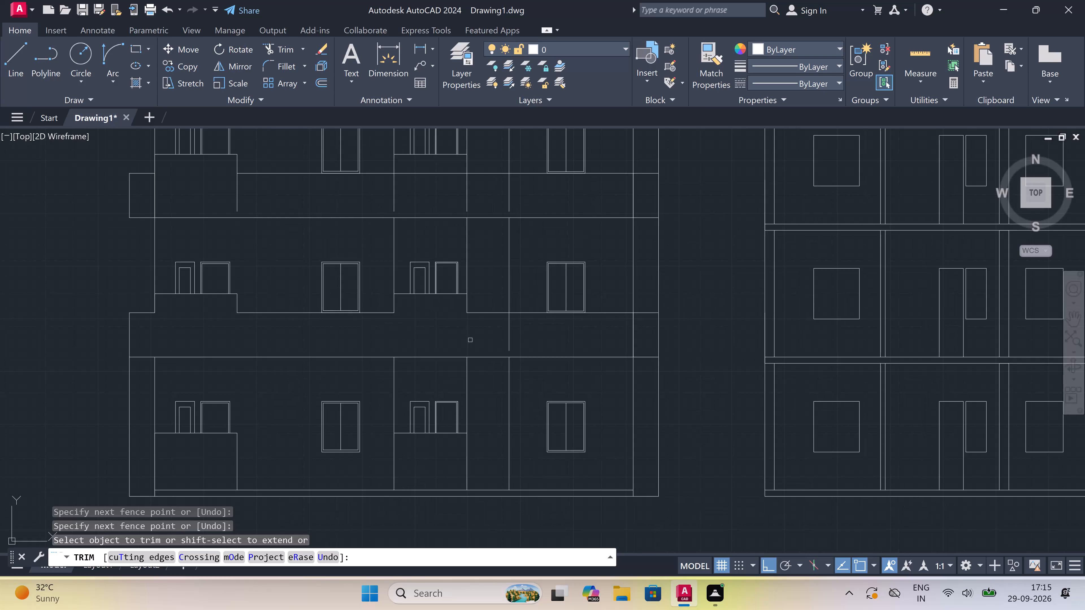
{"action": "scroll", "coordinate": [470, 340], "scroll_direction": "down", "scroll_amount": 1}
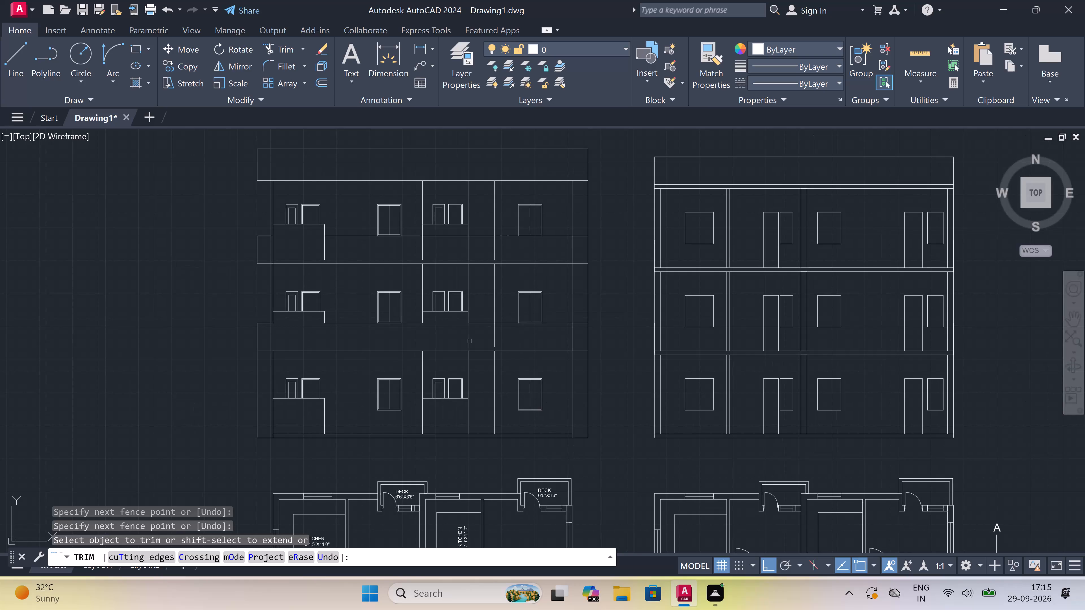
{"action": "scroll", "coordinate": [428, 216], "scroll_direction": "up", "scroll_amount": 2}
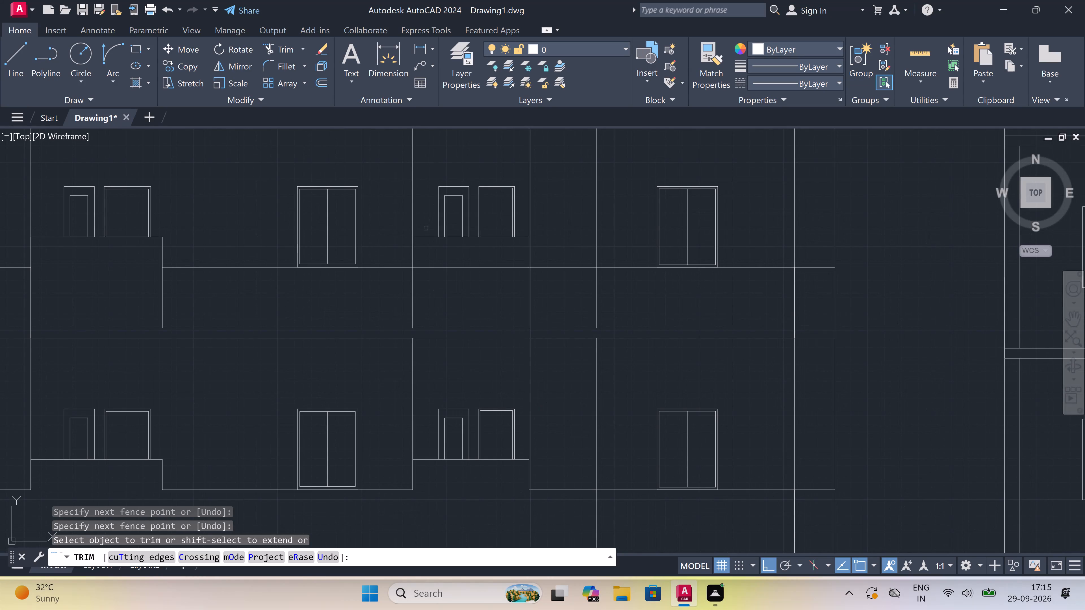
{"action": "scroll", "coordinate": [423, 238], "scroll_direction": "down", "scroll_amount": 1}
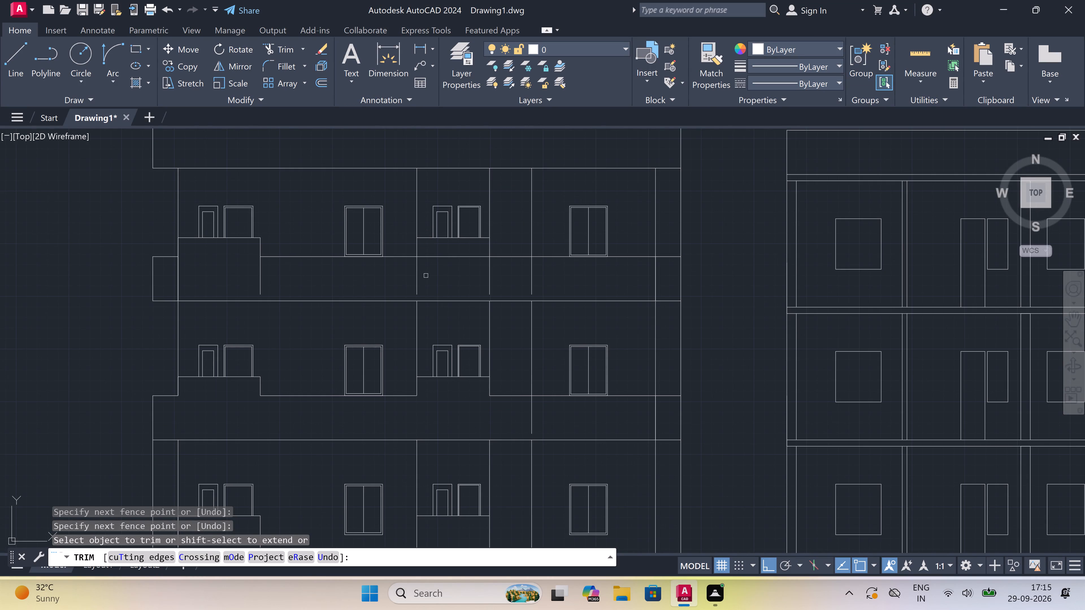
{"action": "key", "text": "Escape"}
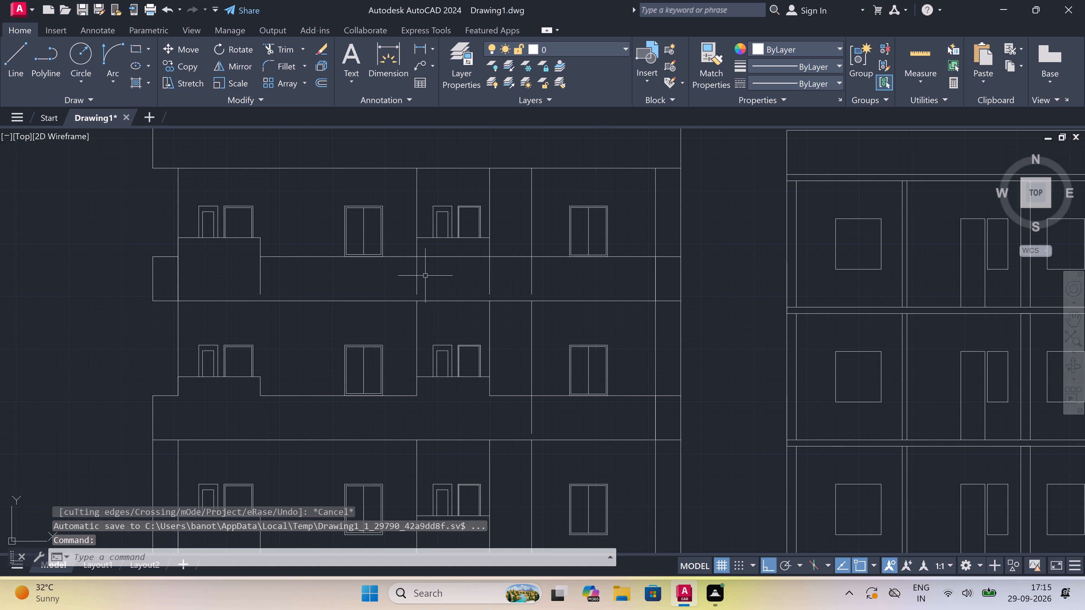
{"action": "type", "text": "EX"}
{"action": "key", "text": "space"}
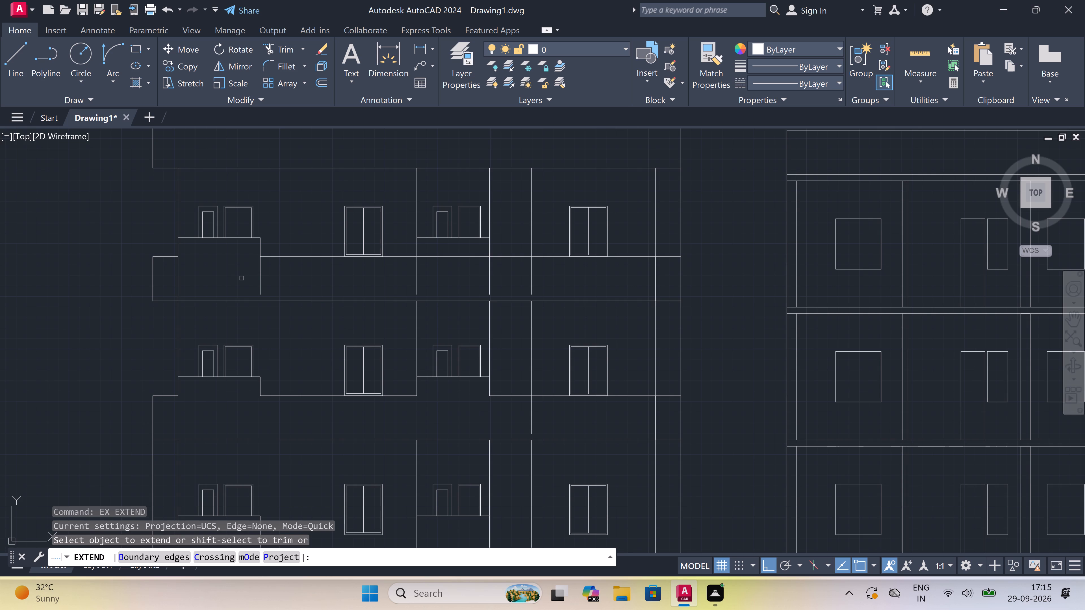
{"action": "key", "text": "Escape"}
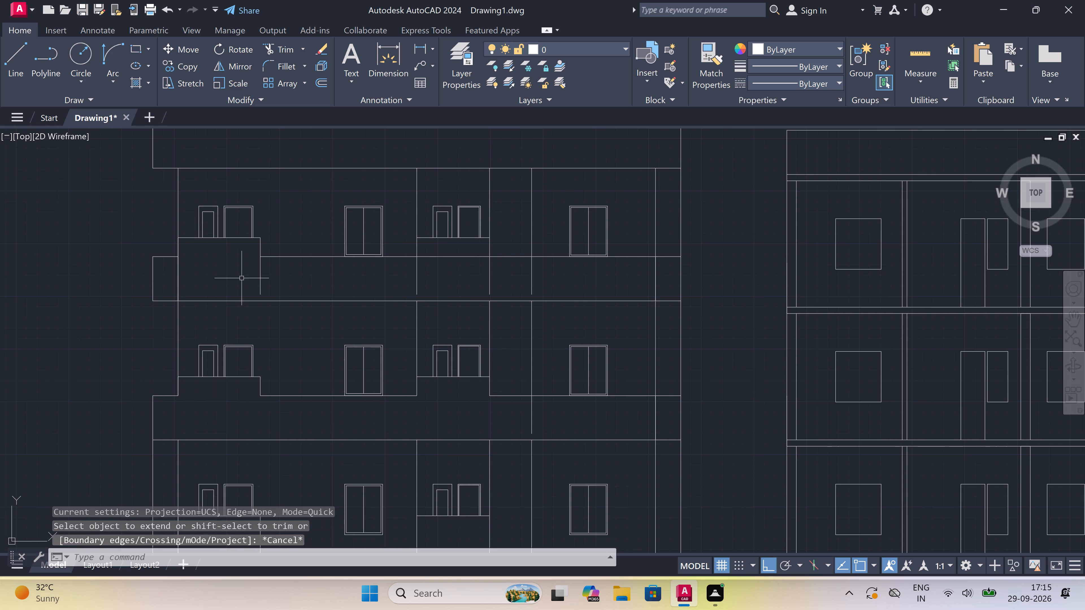
Trim all wall, balcony and partition verticals crossing the band below the elevation's top storey.
{"action": "type", "text": "TR"}
{"action": "key", "text": "space"}
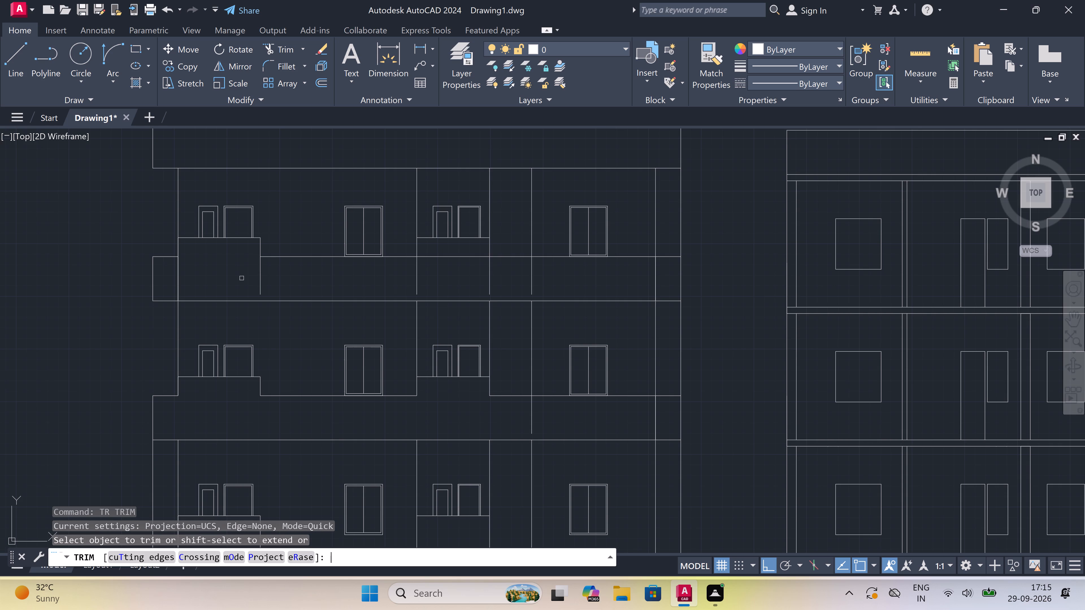
{"action": "double_click", "coordinate": [167, 278]}
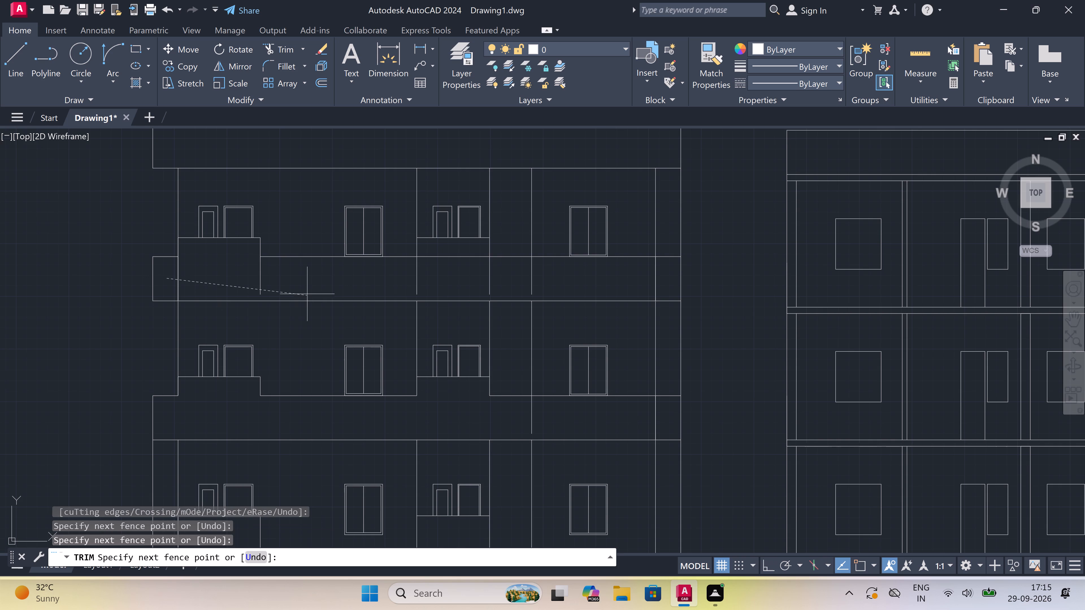
{"action": "left_click", "coordinate": [308, 289]}
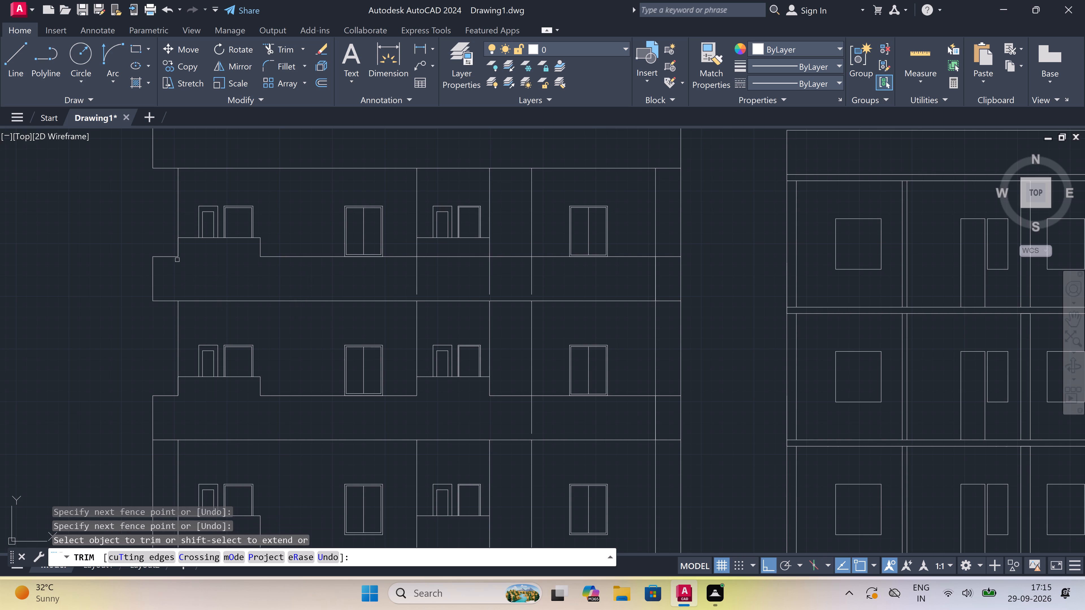
{"action": "scroll", "coordinate": [174, 254], "scroll_direction": "up", "scroll_amount": 3}
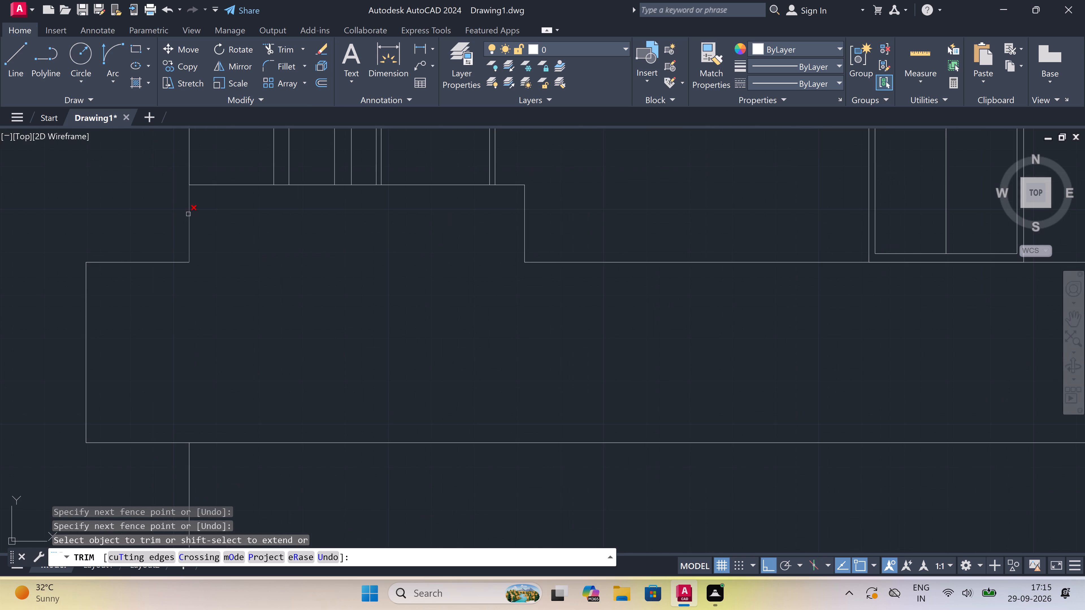
{"action": "scroll", "coordinate": [233, 295], "scroll_direction": "down", "scroll_amount": 3}
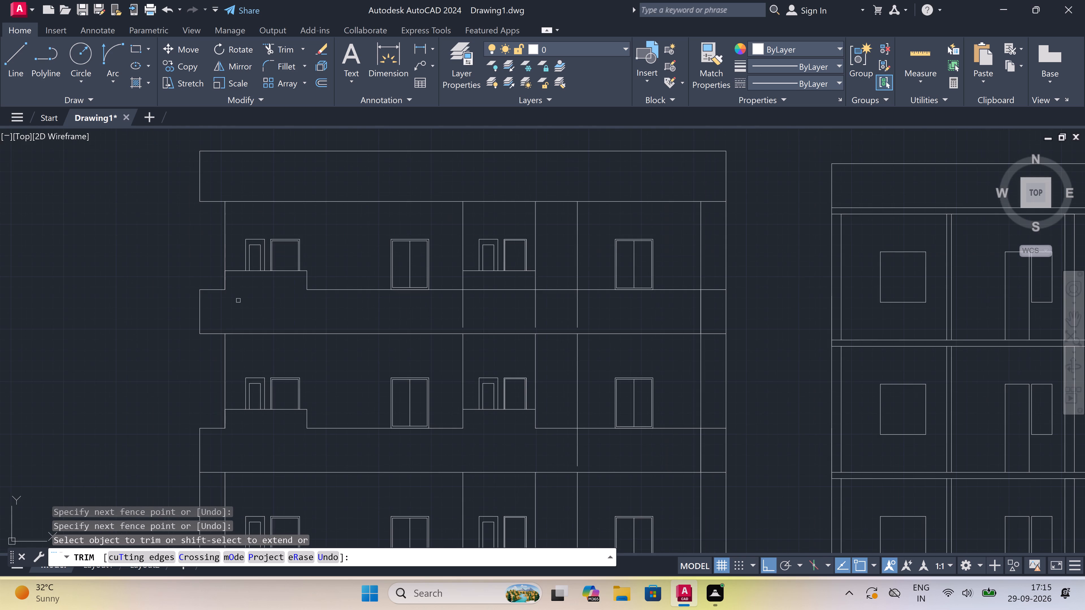
{"action": "scroll", "coordinate": [242, 305], "scroll_direction": "down", "scroll_amount": 1}
{"action": "double_click", "coordinate": [248, 308]}
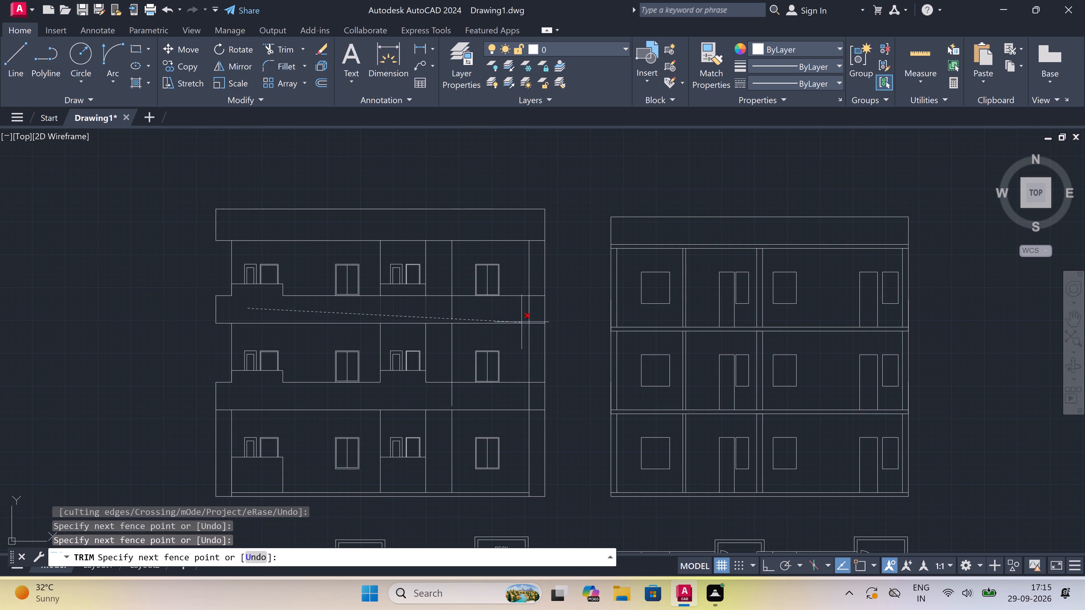
{"action": "double_click", "coordinate": [535, 310]}
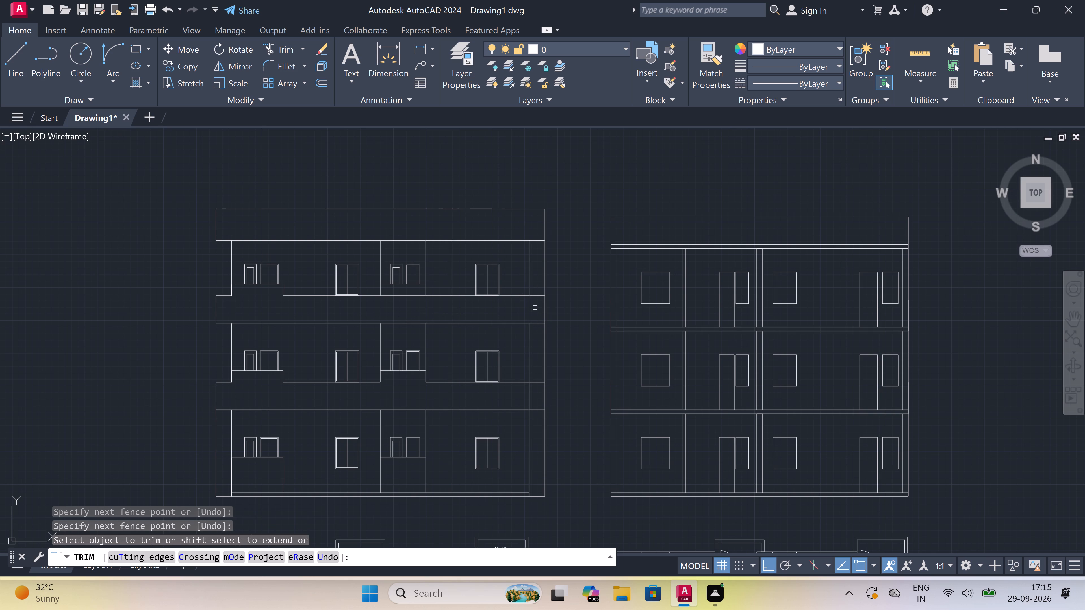
Trim the outer right offset line from the window zones of the top and middle storeys.
{"action": "left_click", "coordinate": [541, 277]}
{"action": "left_click", "coordinate": [553, 274]}
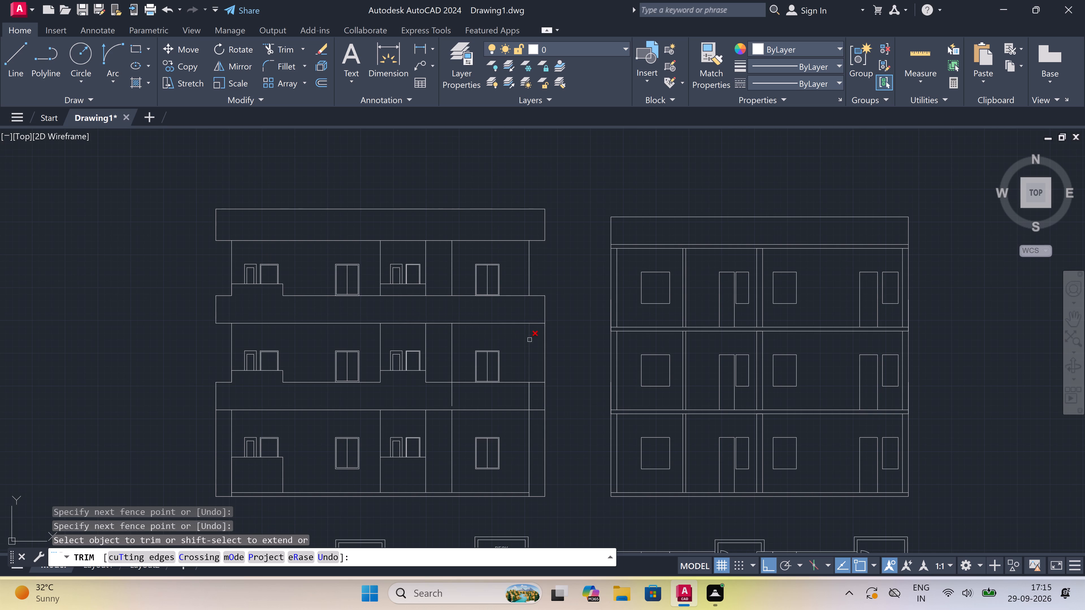
{"action": "left_click", "coordinate": [536, 344]}
{"action": "left_click", "coordinate": [552, 339]}
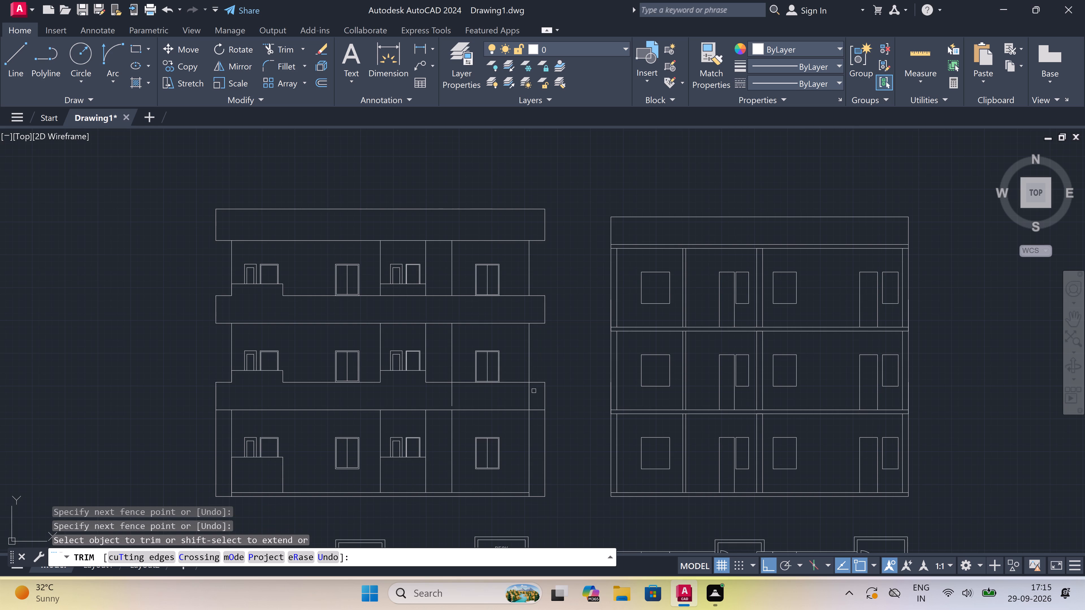
Trim the partition and right wall verticals from the band below the middle storey, and the sill-level line beneath the top storey's central balcony.
{"action": "left_click", "coordinate": [534, 390]}
{"action": "left_click", "coordinate": [380, 395]}
{"action": "scroll", "coordinate": [416, 292], "scroll_direction": "up", "scroll_amount": 2}
{"action": "left_click", "coordinate": [397, 293]}
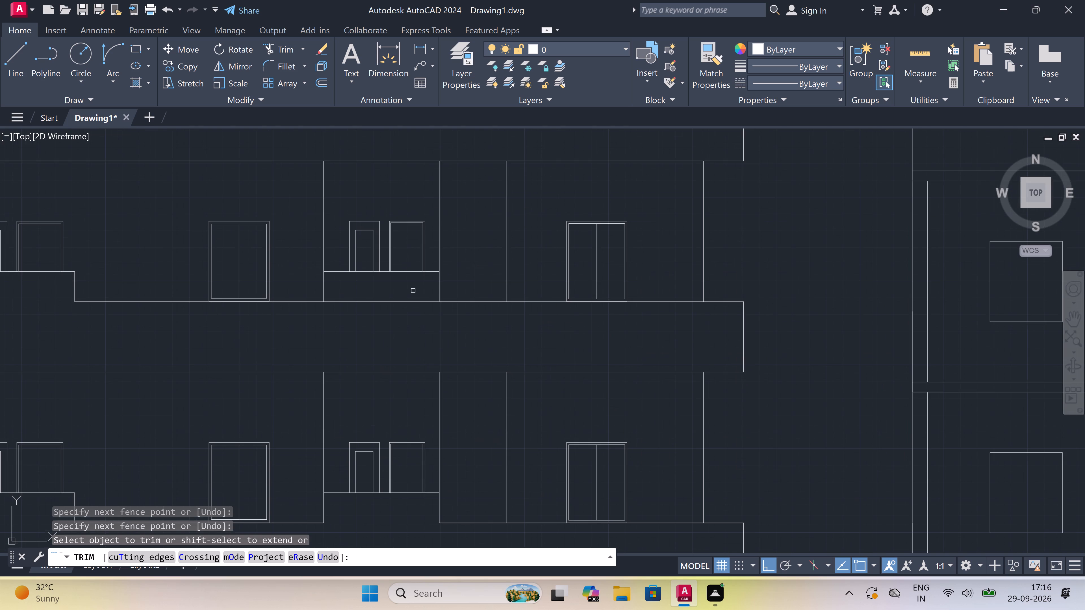
{"action": "left_click", "coordinate": [383, 345]}
Trim the ground storey's outer right offset line and the base line projecting beyond the right wall.
{"action": "scroll", "coordinate": [415, 327], "scroll_direction": "down", "scroll_amount": 4}
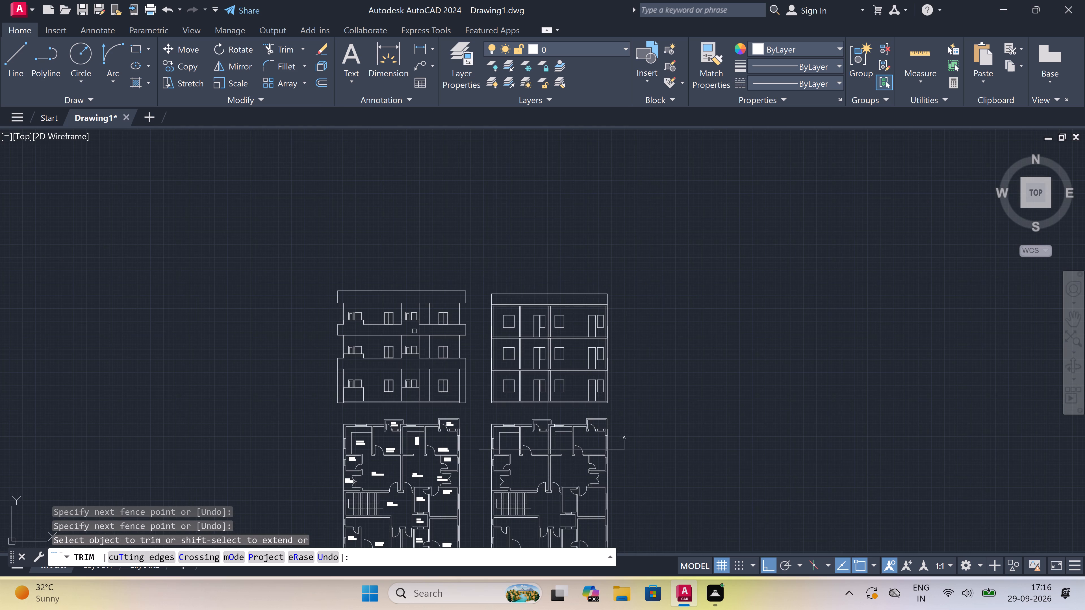
{"action": "scroll", "coordinate": [393, 406], "scroll_direction": "up", "scroll_amount": 2}
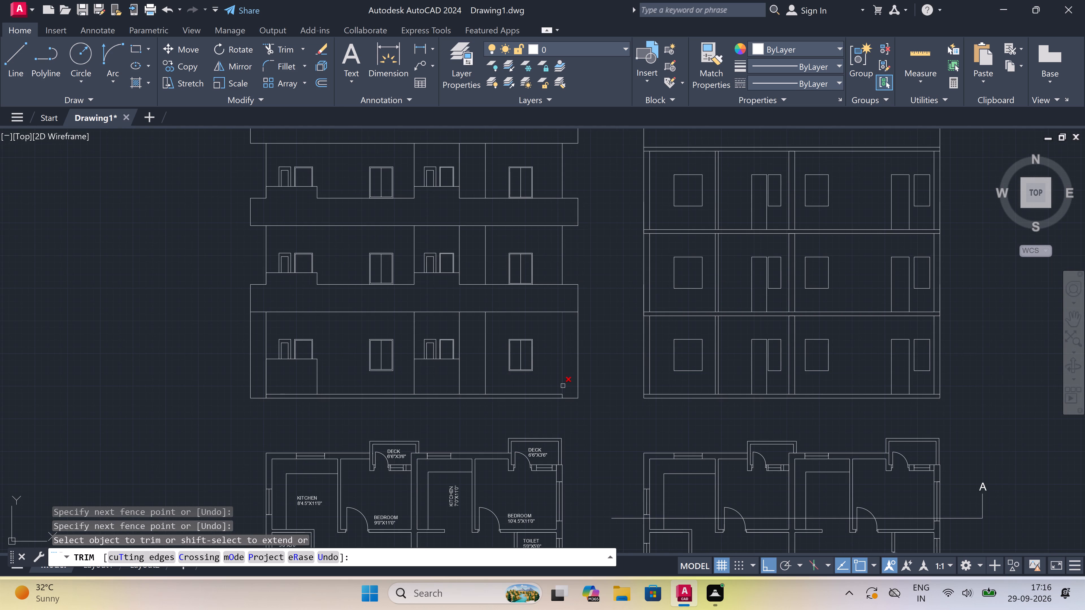
{"action": "scroll", "coordinate": [567, 394], "scroll_direction": "up", "scroll_amount": 2}
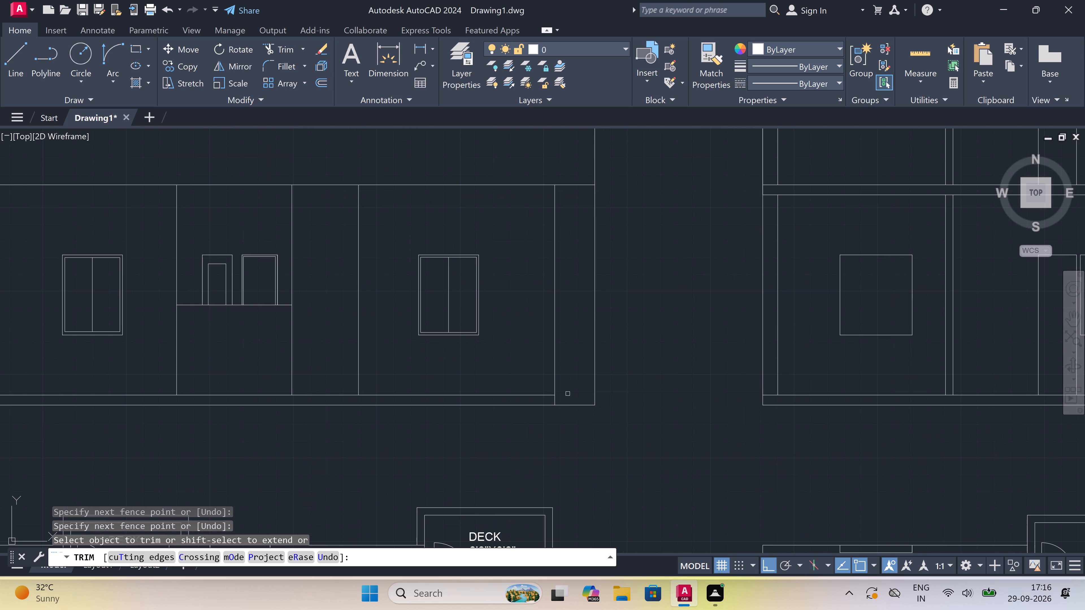
{"action": "left_click", "coordinate": [569, 394]}
{"action": "left_click", "coordinate": [571, 427]}
{"action": "left_click", "coordinate": [596, 358]}
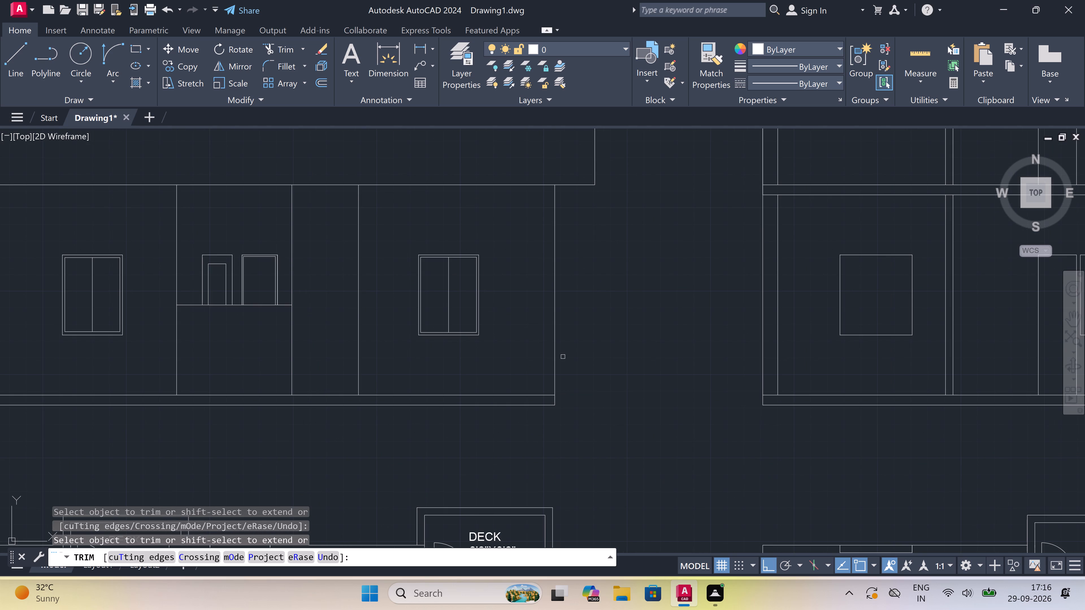
Trim the ground storey's outer left offset line and the base line projecting beyond the left wall.
{"action": "scroll", "coordinate": [563, 357], "scroll_direction": "down", "scroll_amount": 3}
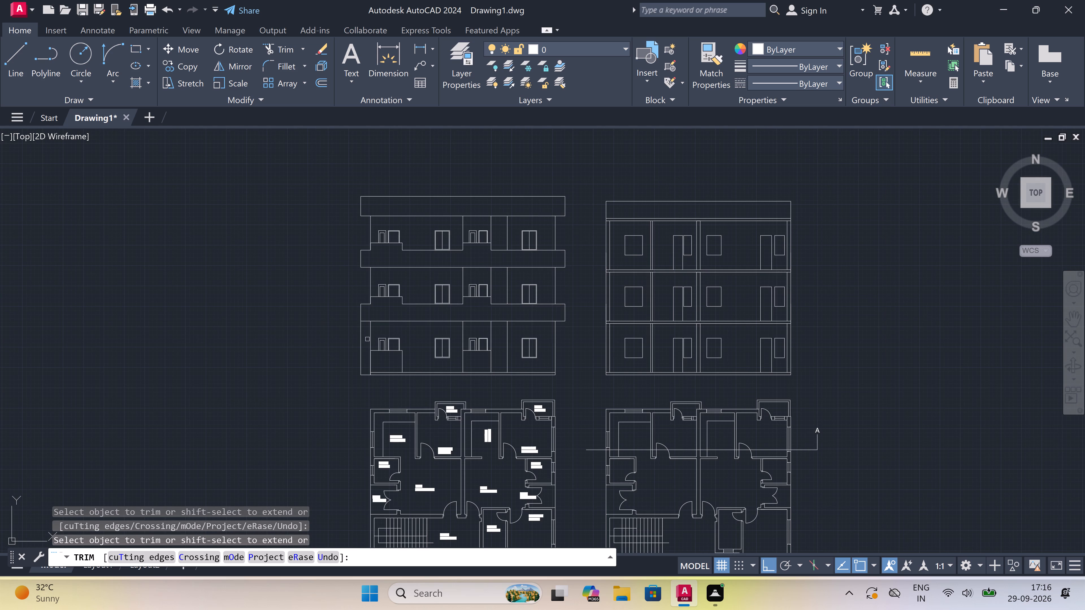
{"action": "scroll", "coordinate": [363, 356], "scroll_direction": "up", "scroll_amount": 1}
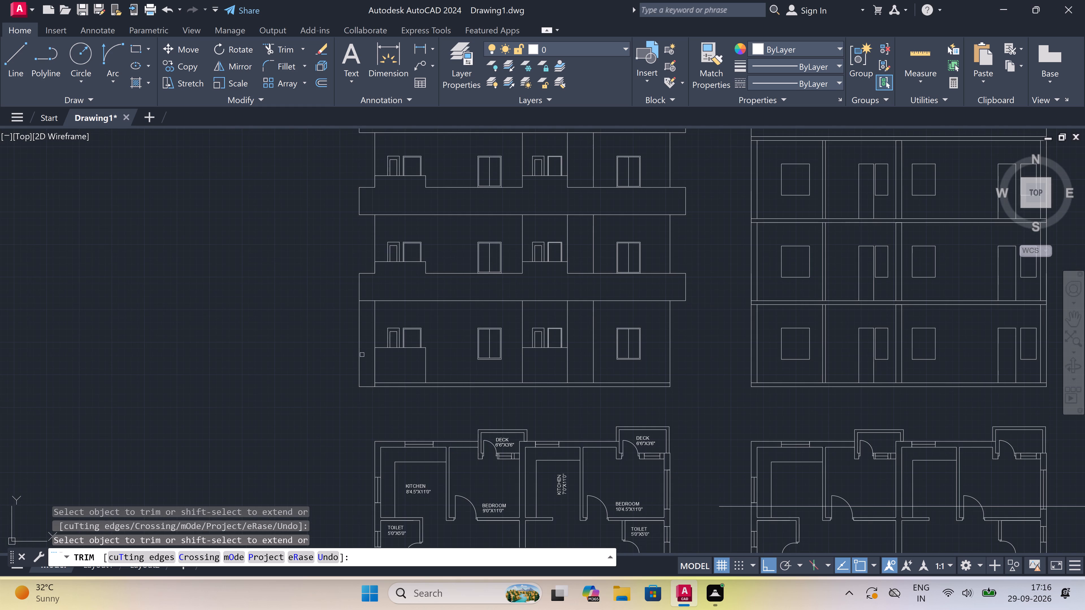
{"action": "left_click", "coordinate": [360, 352]}
{"action": "scroll", "coordinate": [374, 411], "scroll_direction": "up", "scroll_amount": 2}
{"action": "left_click", "coordinate": [361, 388]}
{"action": "left_click", "coordinate": [360, 330]}
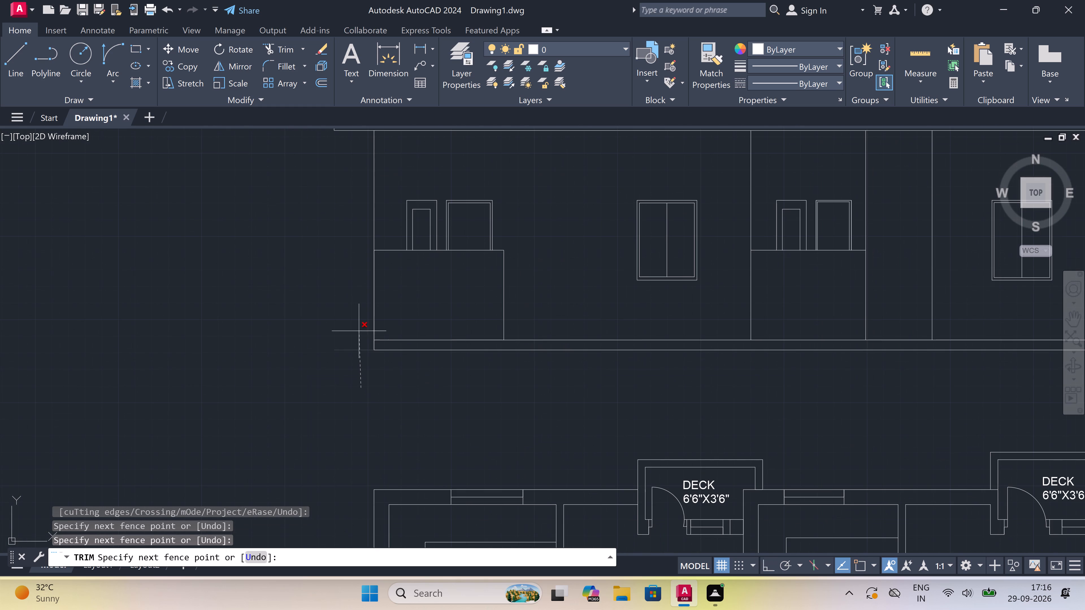
{"action": "scroll", "coordinate": [357, 348], "scroll_direction": "down", "scroll_amount": 2}
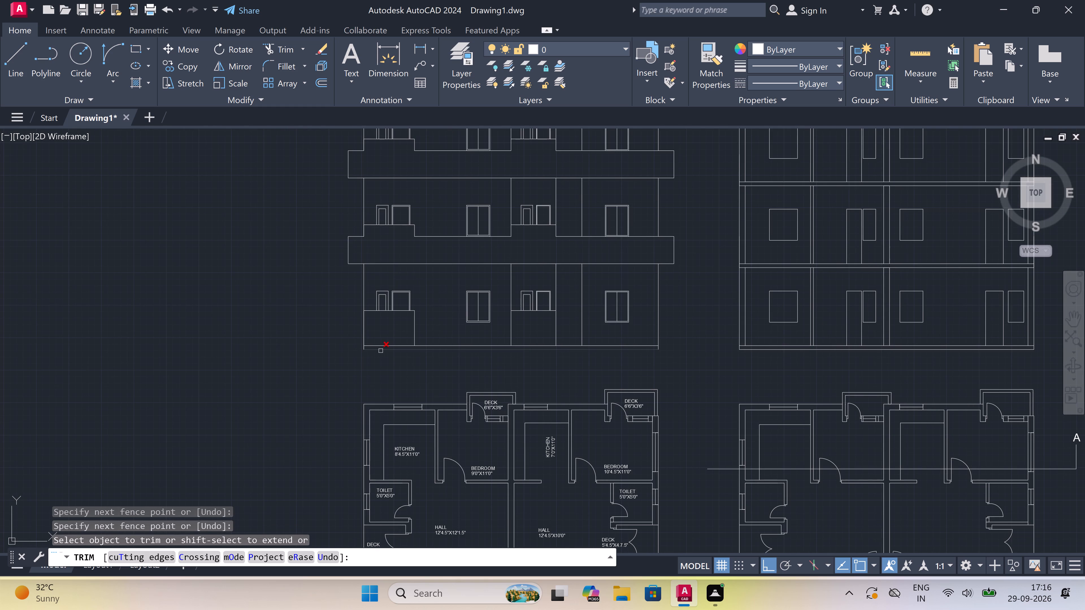
{"action": "scroll", "coordinate": [331, 348], "scroll_direction": "down", "scroll_amount": 1}
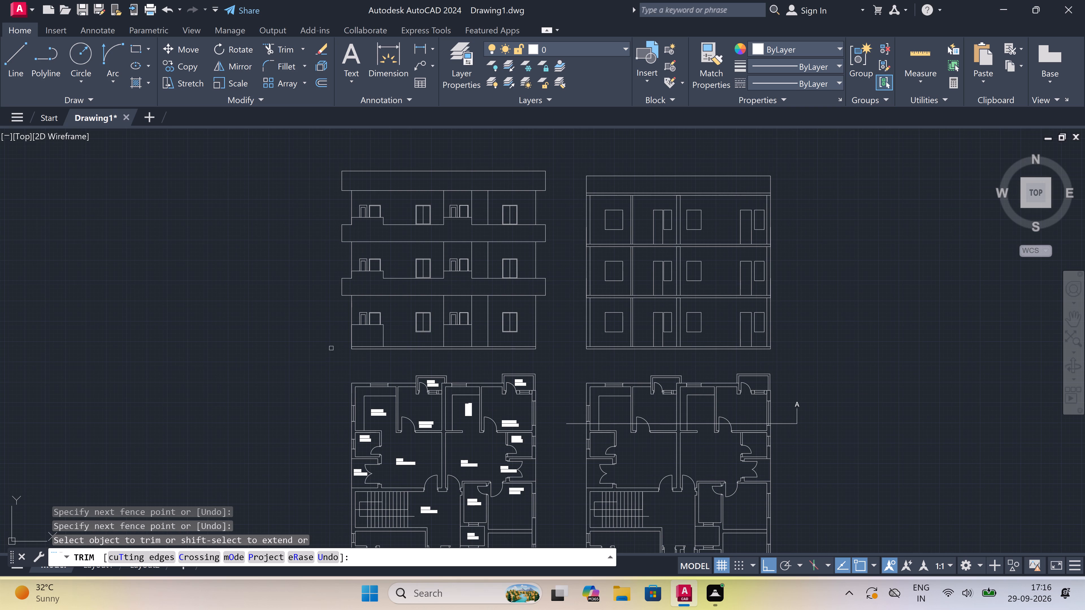
{"action": "key", "text": "Escape"}
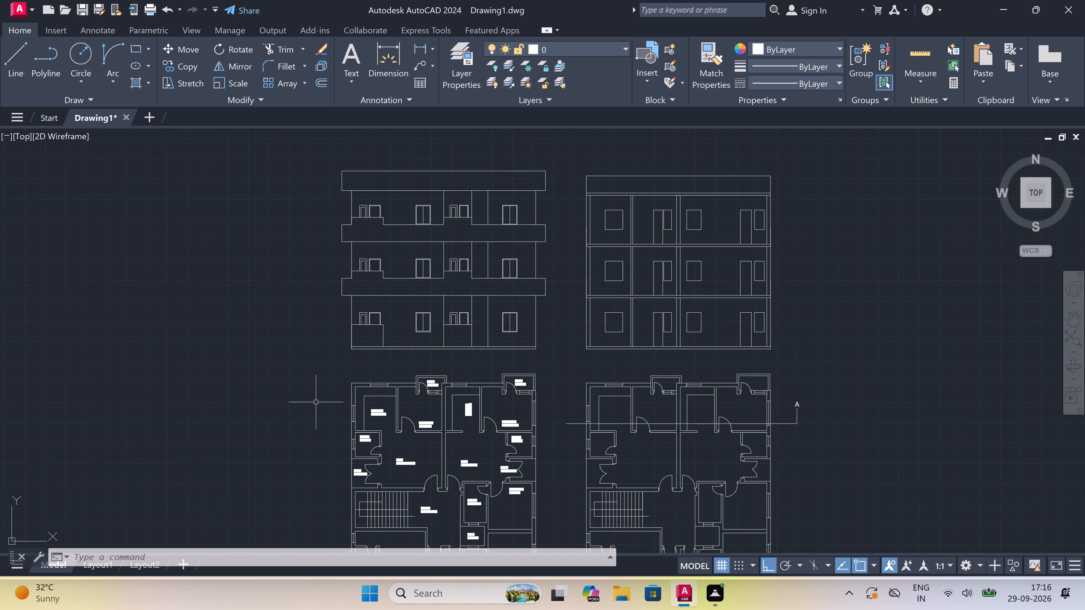
With Ortho off, draw a sloping line from the roof band's lower left corner to the left wall just below the band.
{"action": "scroll", "coordinate": [300, 389], "scroll_direction": "down", "scroll_amount": 2}
{"action": "scroll", "coordinate": [375, 332], "scroll_direction": "up", "scroll_amount": 2}
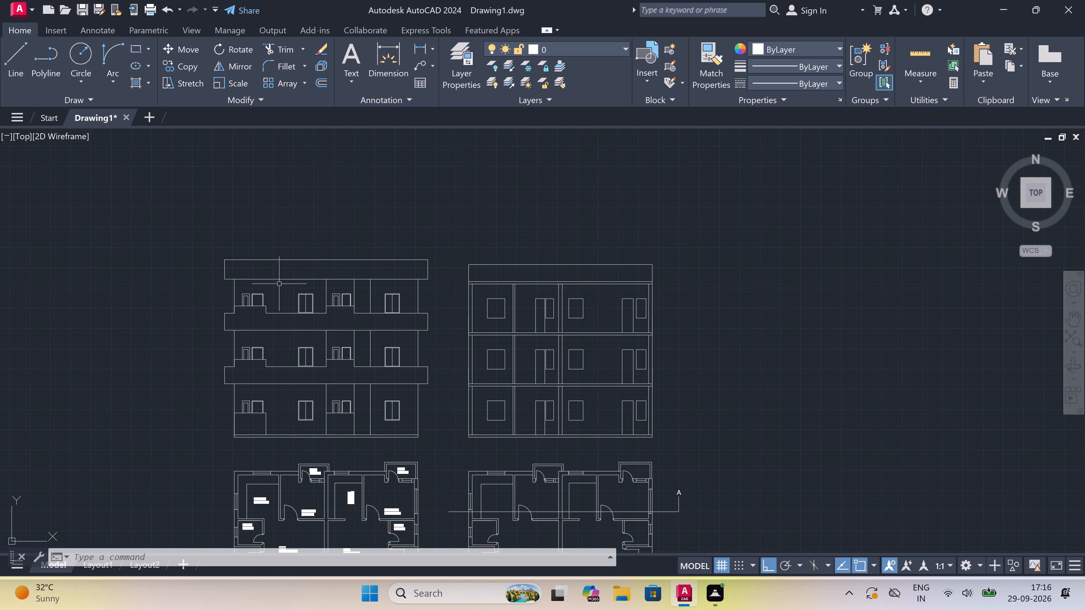
{"action": "scroll", "coordinate": [252, 278], "scroll_direction": "up", "scroll_amount": 2}
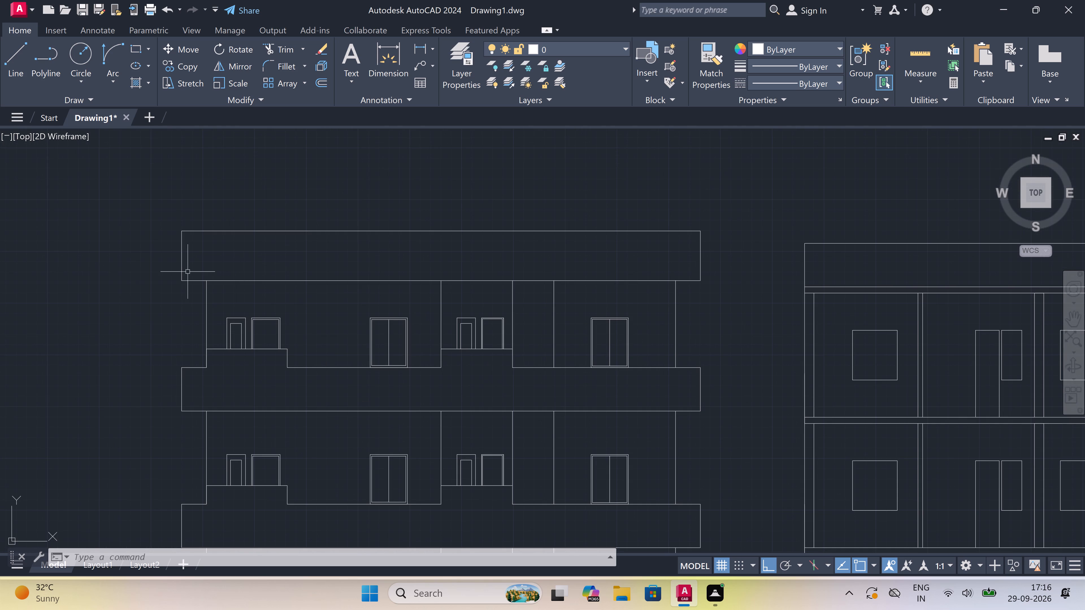
{"action": "scroll", "coordinate": [174, 269], "scroll_direction": "up", "scroll_amount": 2}
{"action": "type", "text": "L"}
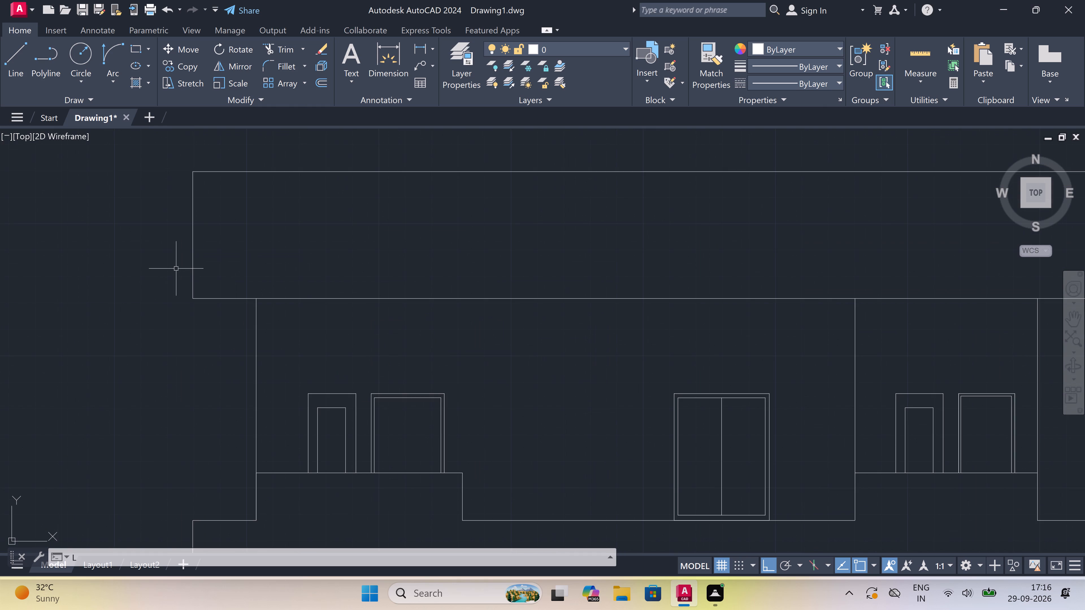
{"action": "key", "text": "space"}
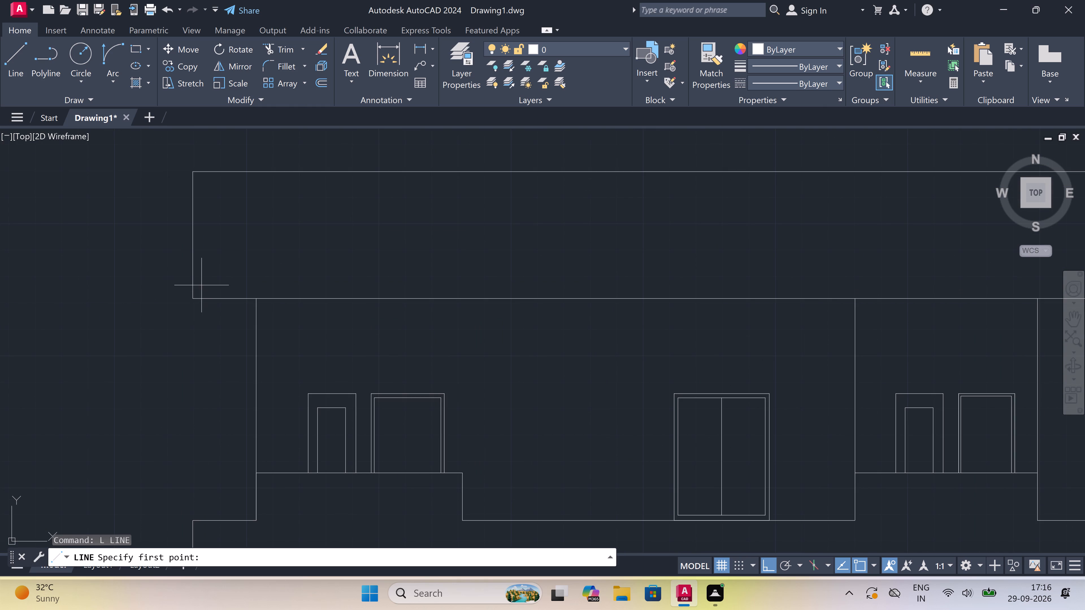
{"action": "left_click", "coordinate": [196, 295]}
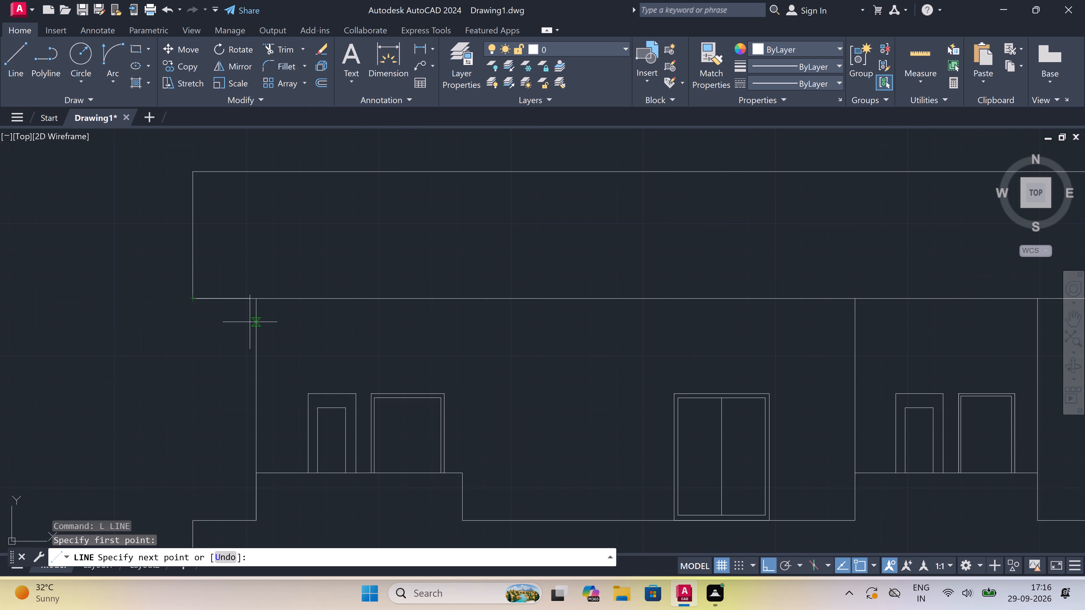
{"action": "key", "text": "F8"}
{"action": "scroll", "coordinate": [250, 317], "scroll_direction": "up", "scroll_amount": 1}
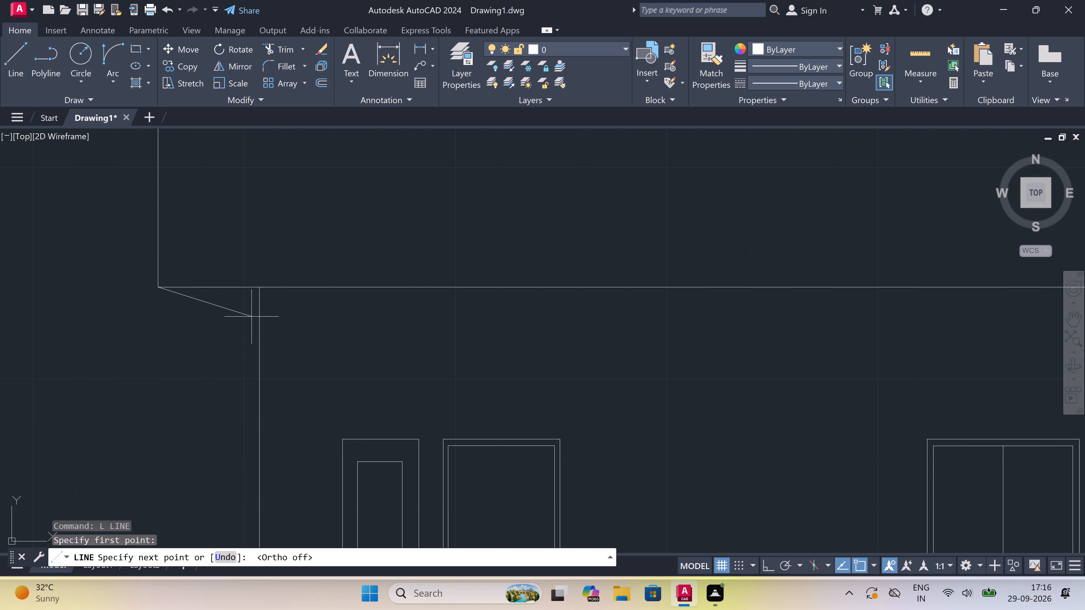
{"action": "left_click", "coordinate": [259, 321]}
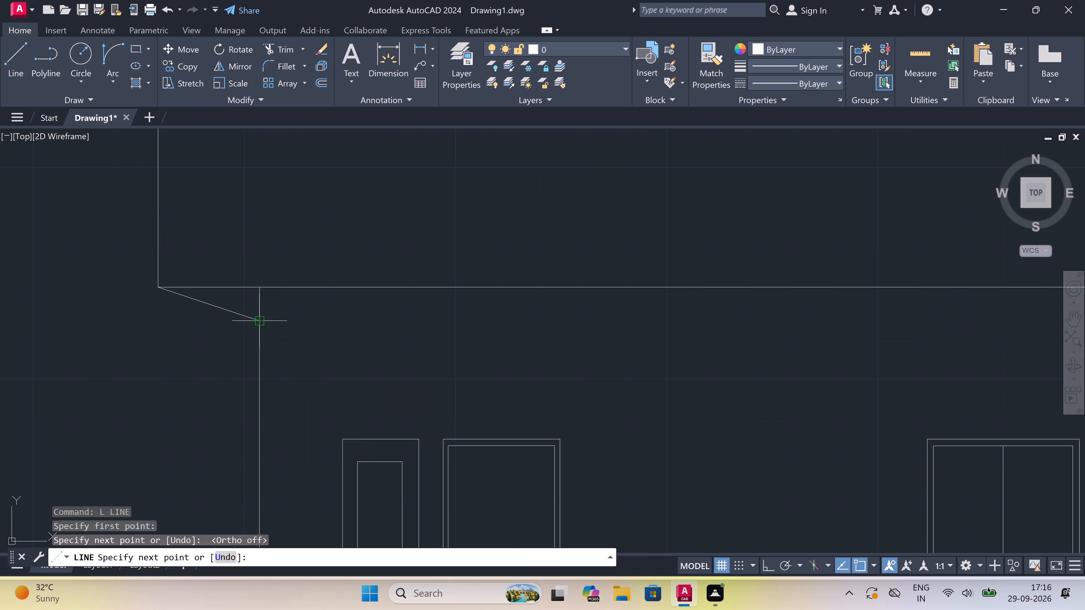
Draw a sloping line from the roof band's lower right corner to the right wall just below the band.
{"action": "key", "text": "Escape"}
{"action": "key", "text": "space"}
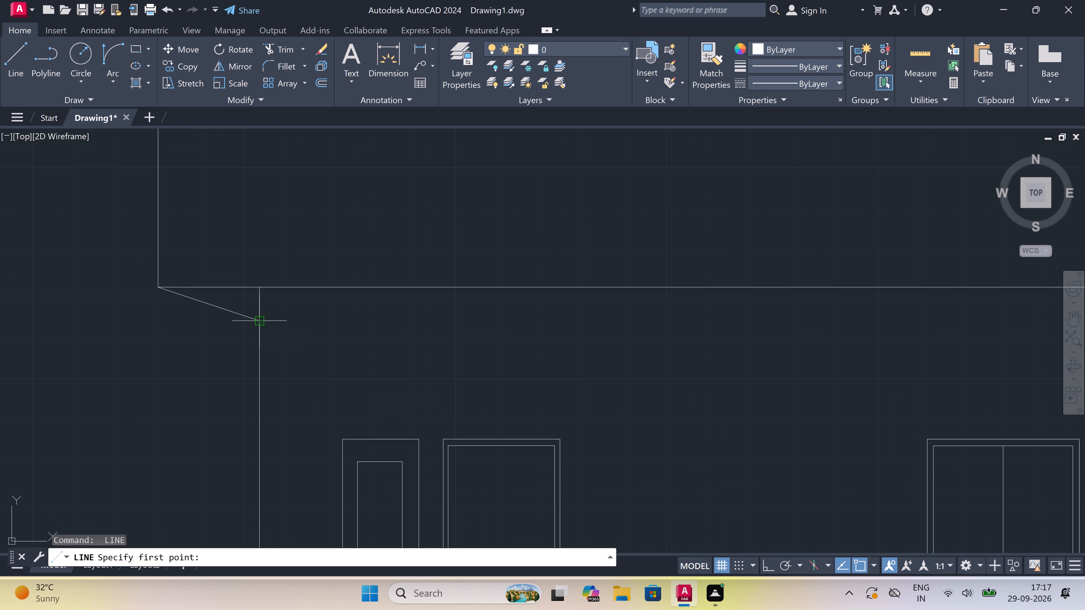
{"action": "scroll", "coordinate": [258, 319], "scroll_direction": "down", "scroll_amount": 4}
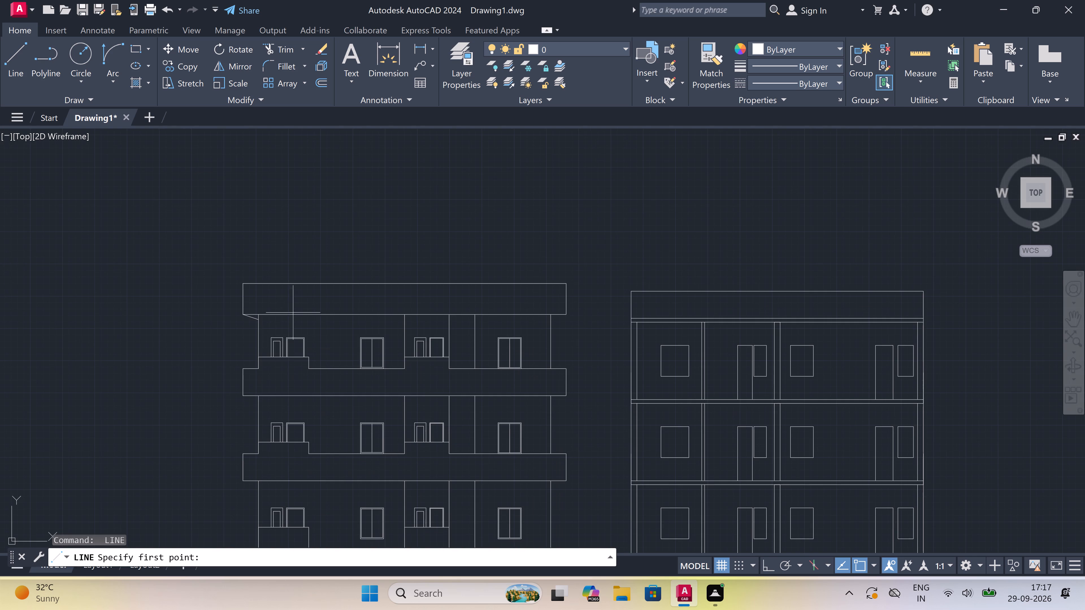
{"action": "scroll", "coordinate": [571, 310], "scroll_direction": "up", "scroll_amount": 3}
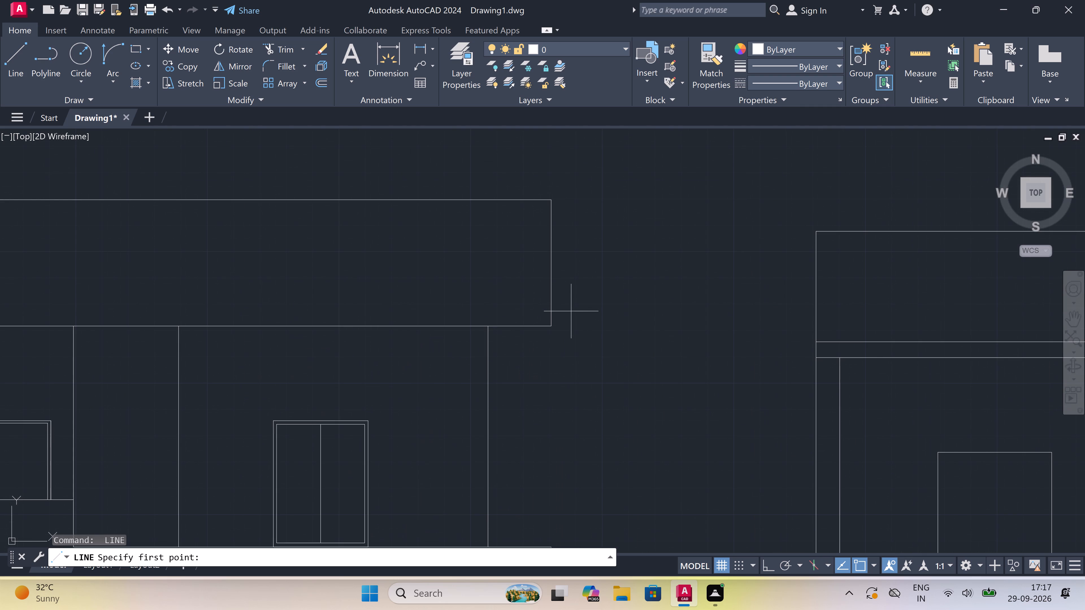
{"action": "double_click", "coordinate": [553, 325]}
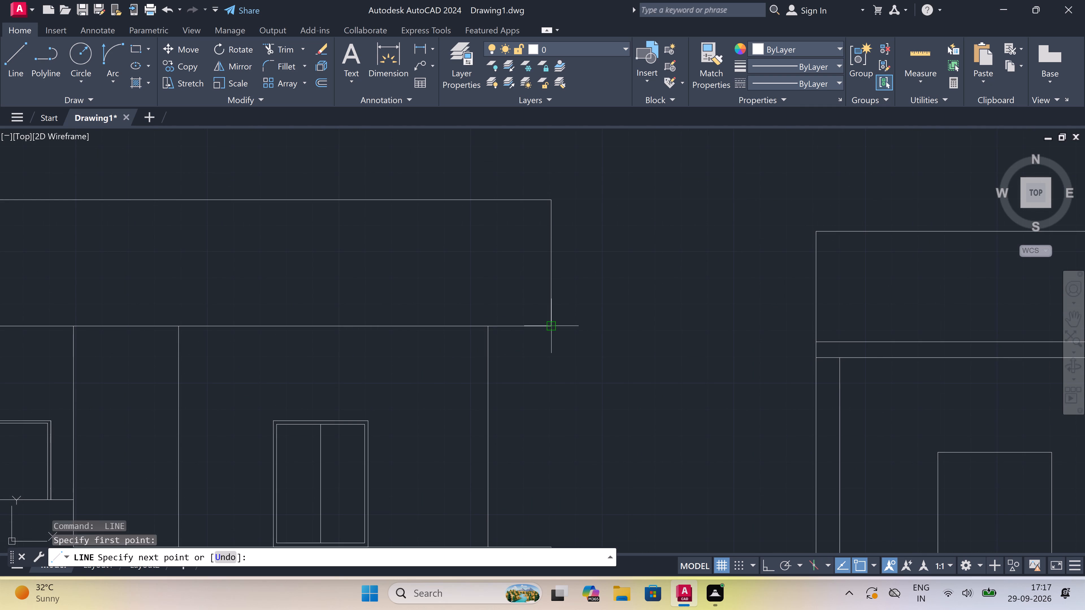
{"action": "left_click", "coordinate": [490, 354]}
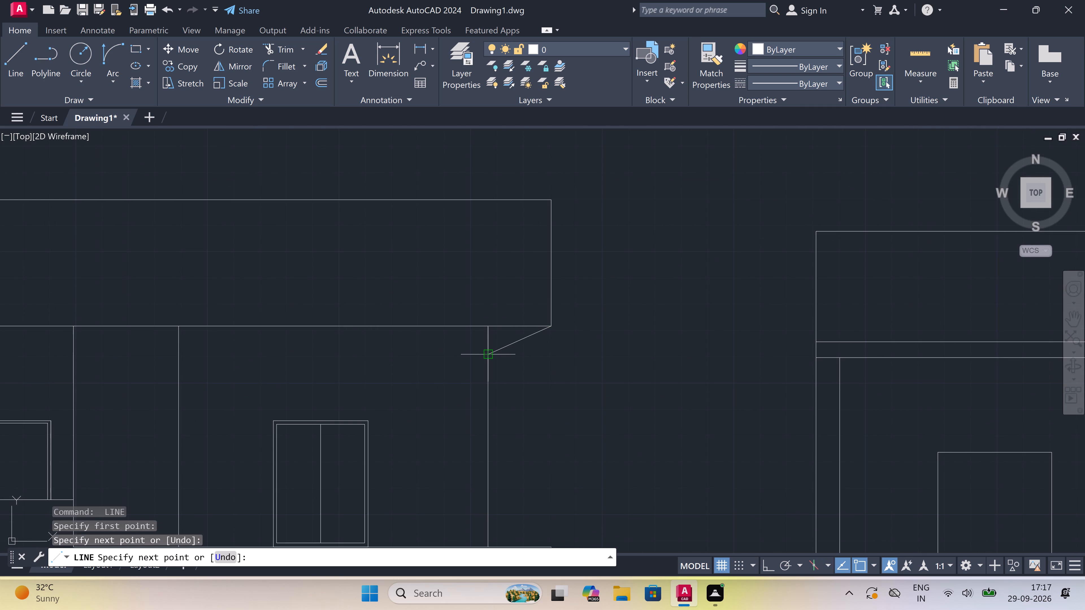
{"action": "key", "text": "Escape"}
With Ortho on, copy both sloping lines from the roof band's lower left corner to that of the band below the top storey.
{"action": "scroll", "coordinate": [494, 355], "scroll_direction": "up", "scroll_amount": 1}
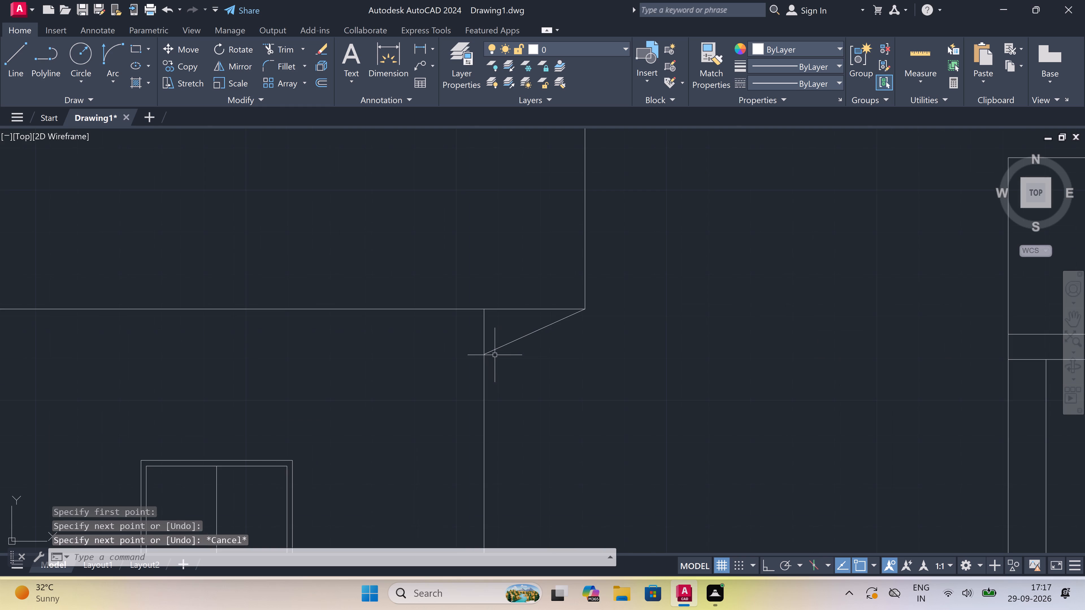
{"action": "left_click", "coordinate": [515, 331]}
{"action": "left_click", "coordinate": [503, 371]}
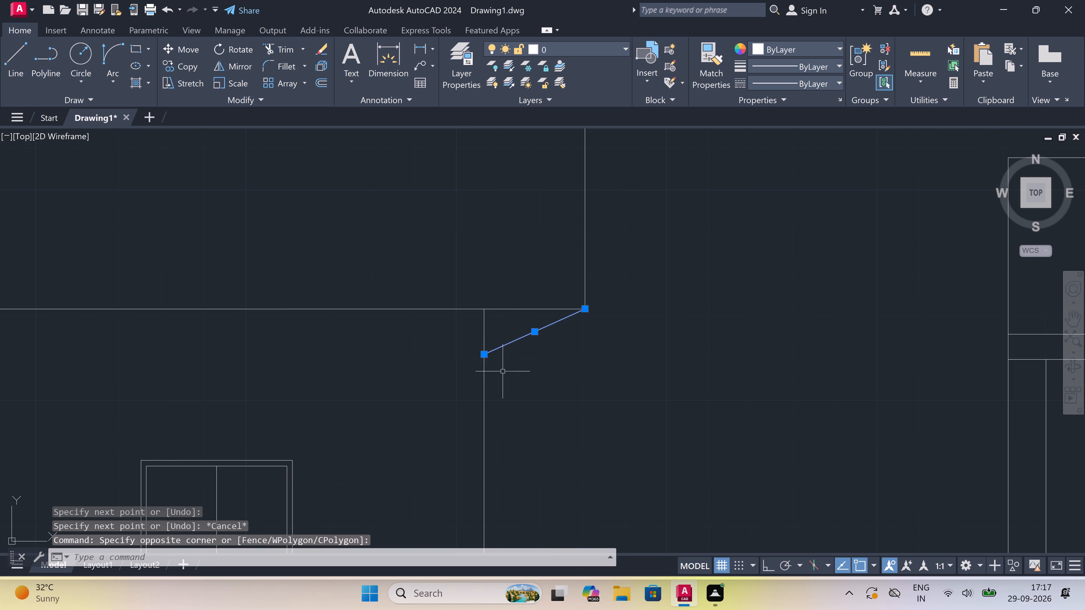
{"action": "scroll", "coordinate": [520, 356], "scroll_direction": "down", "scroll_amount": 5}
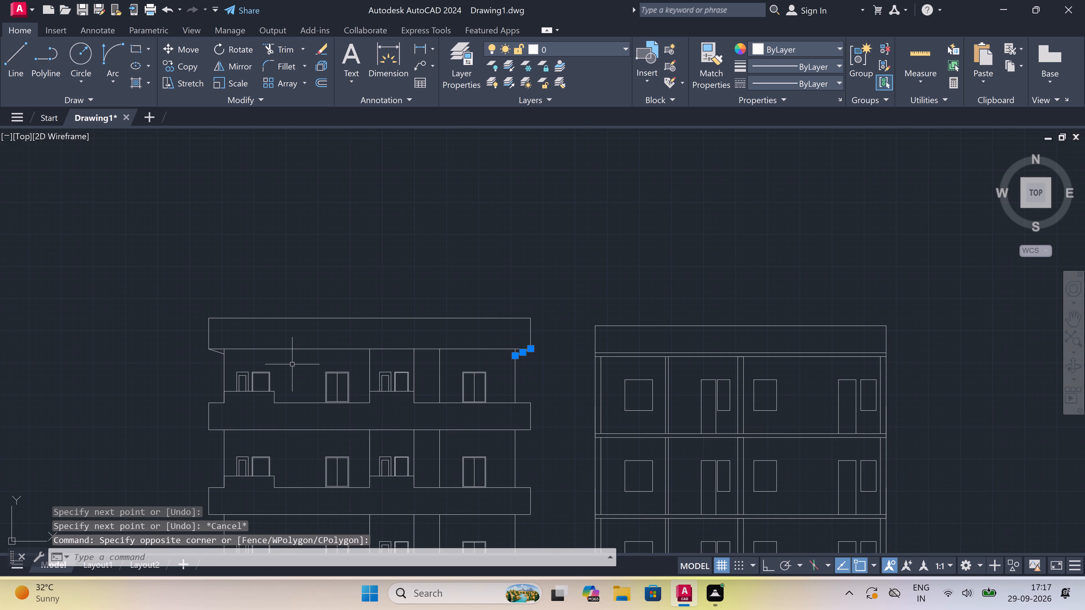
{"action": "scroll", "coordinate": [227, 353], "scroll_direction": "up", "scroll_amount": 4}
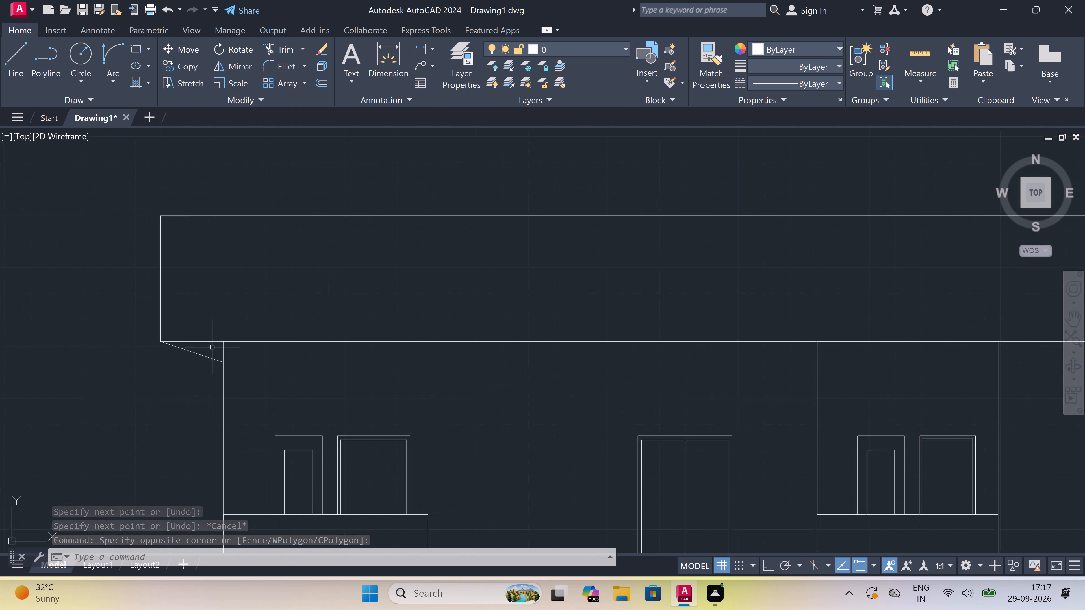
{"action": "left_click", "coordinate": [212, 348]}
{"action": "left_click", "coordinate": [170, 391]}
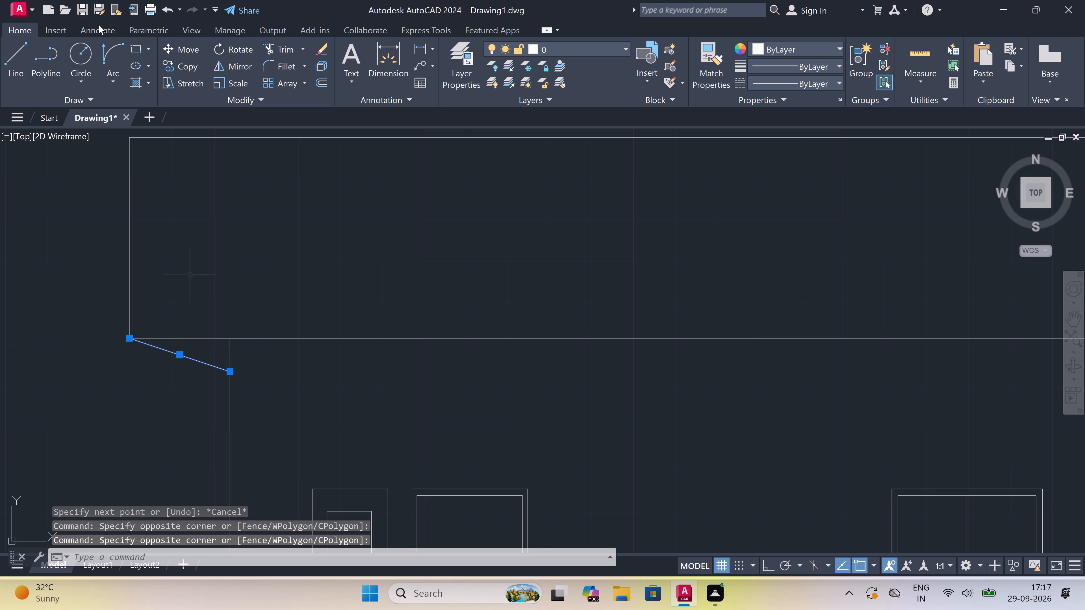
{"action": "left_click", "coordinate": [187, 60]}
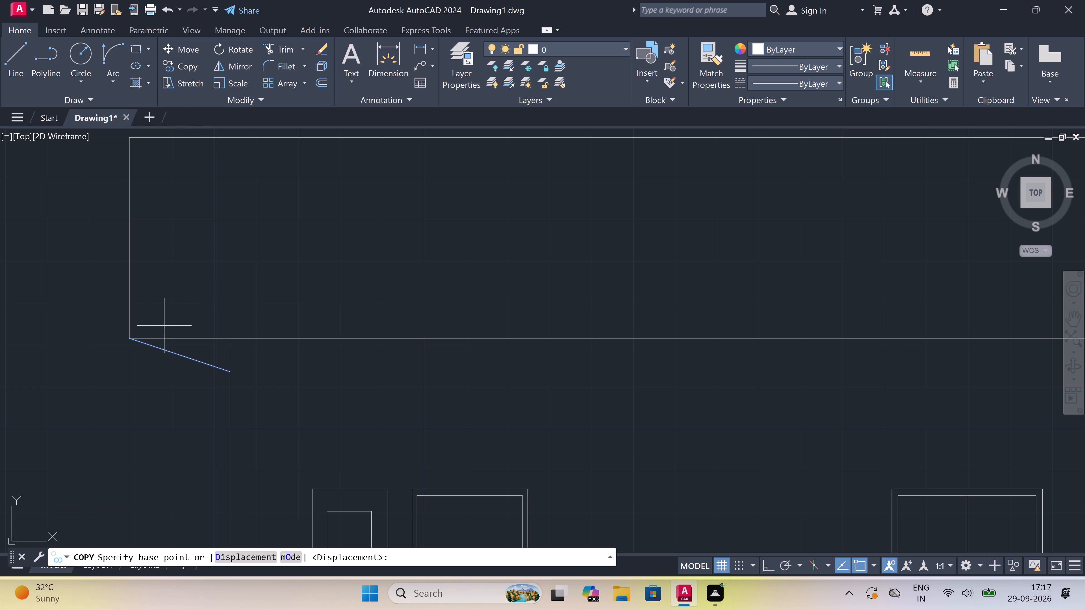
{"action": "left_click", "coordinate": [130, 337]}
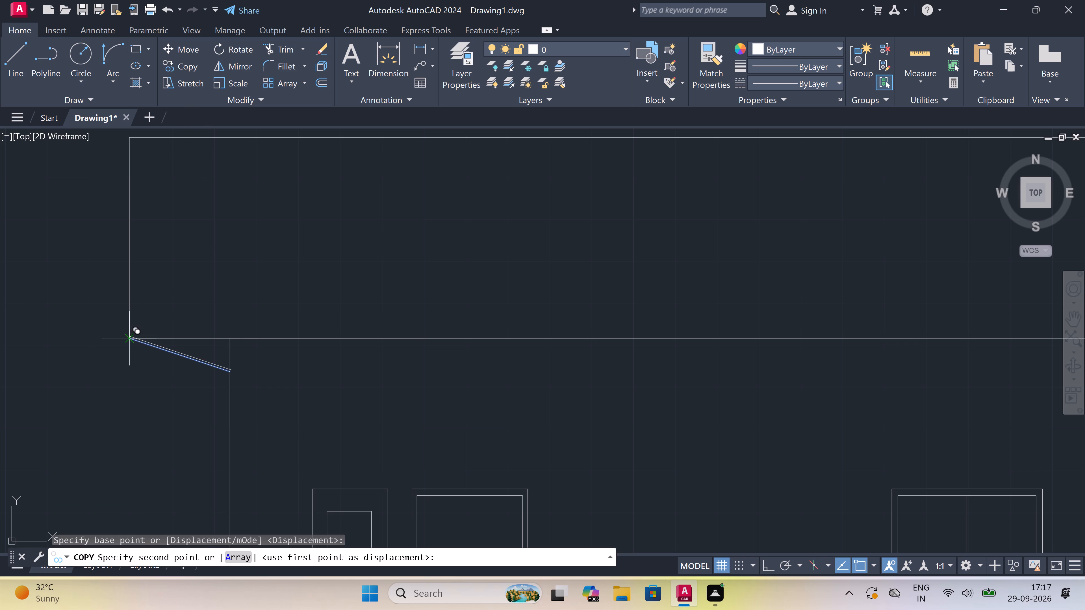
{"action": "scroll", "coordinate": [224, 265], "scroll_direction": "down", "scroll_amount": 4}
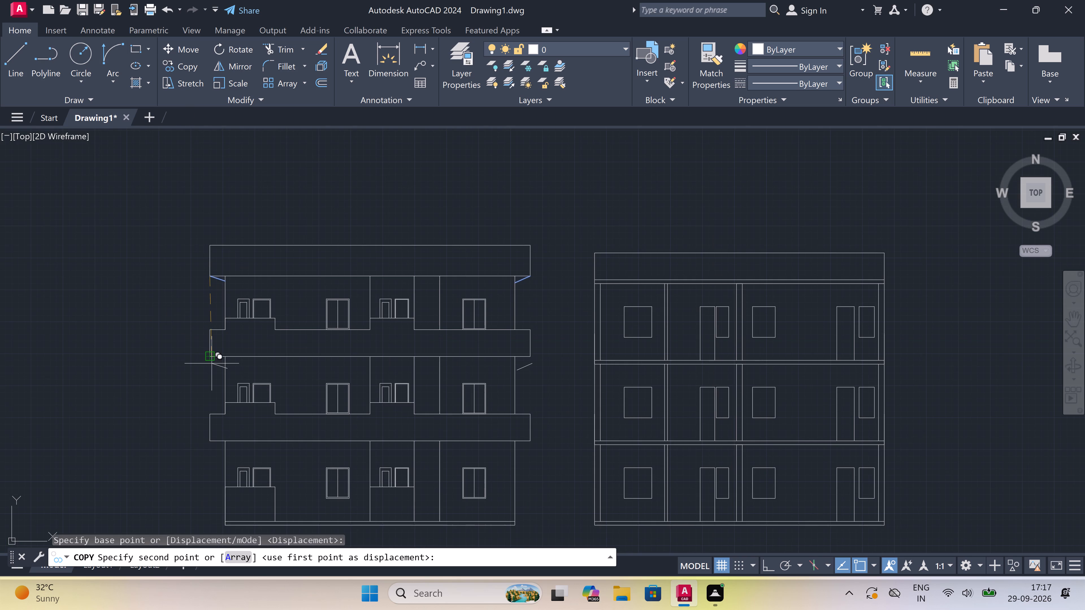
{"action": "key", "text": "F8"}
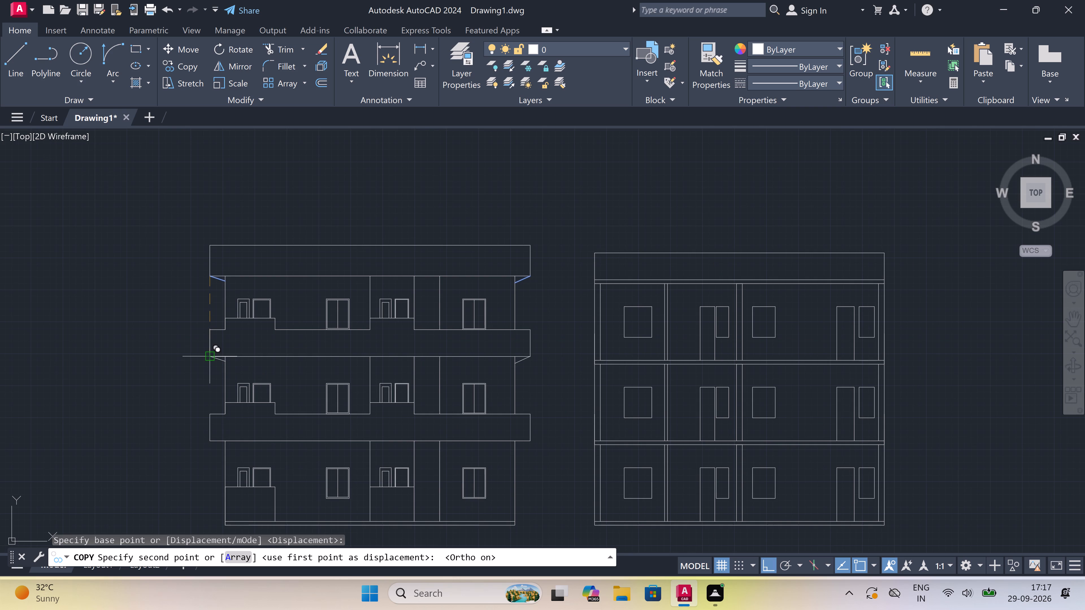
{"action": "scroll", "coordinate": [213, 360], "scroll_direction": "up", "scroll_amount": 2}
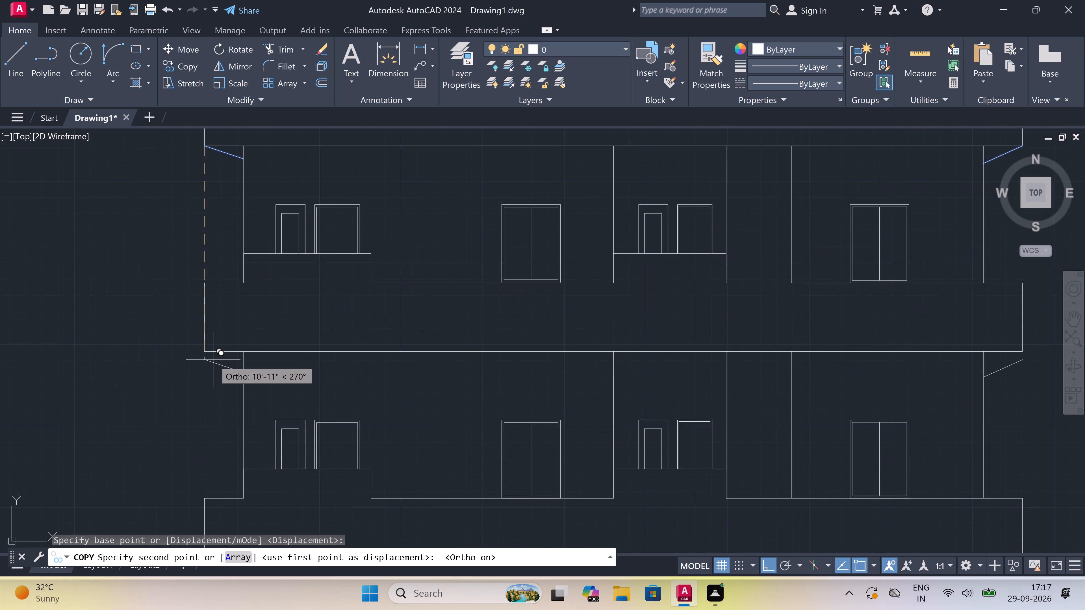
{"action": "scroll", "coordinate": [213, 359], "scroll_direction": "up", "scroll_amount": 1}
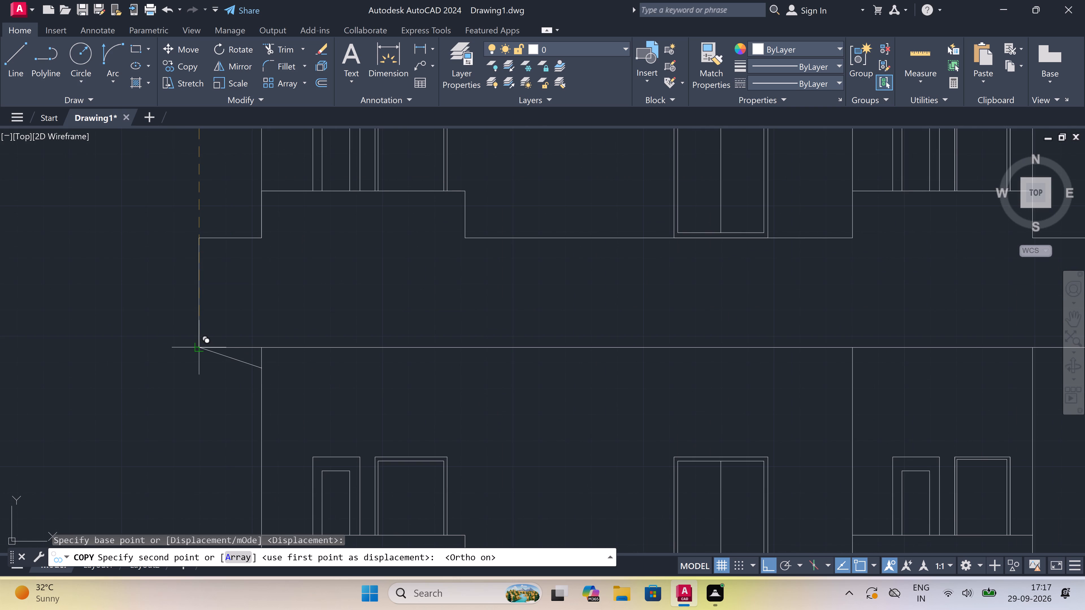
{"action": "left_click", "coordinate": [198, 348]}
Place another copy of the sloping lines at the lower left corner of the band below the middle storey.
{"action": "scroll", "coordinate": [235, 315], "scroll_direction": "down", "scroll_amount": 4}
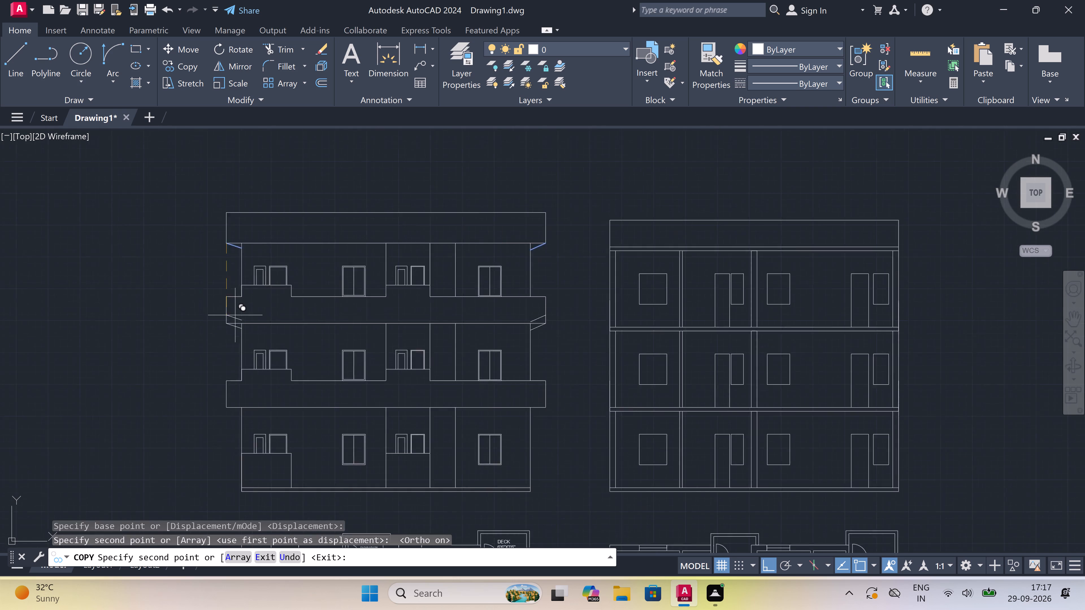
{"action": "scroll", "coordinate": [221, 388], "scroll_direction": "up", "scroll_amount": 4}
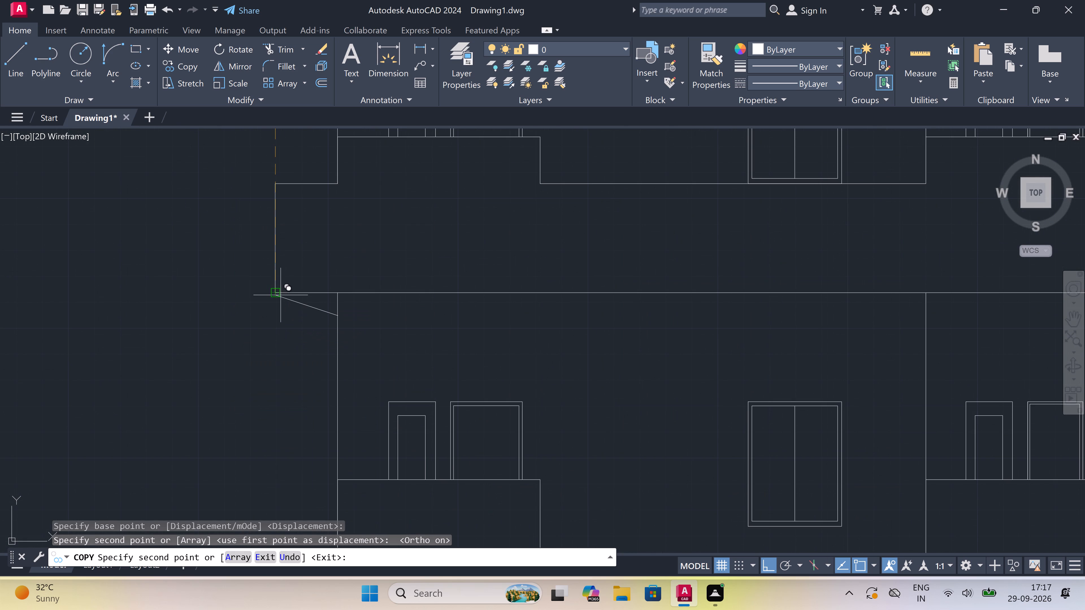
{"action": "scroll", "coordinate": [281, 295], "scroll_direction": "up", "scroll_amount": 2}
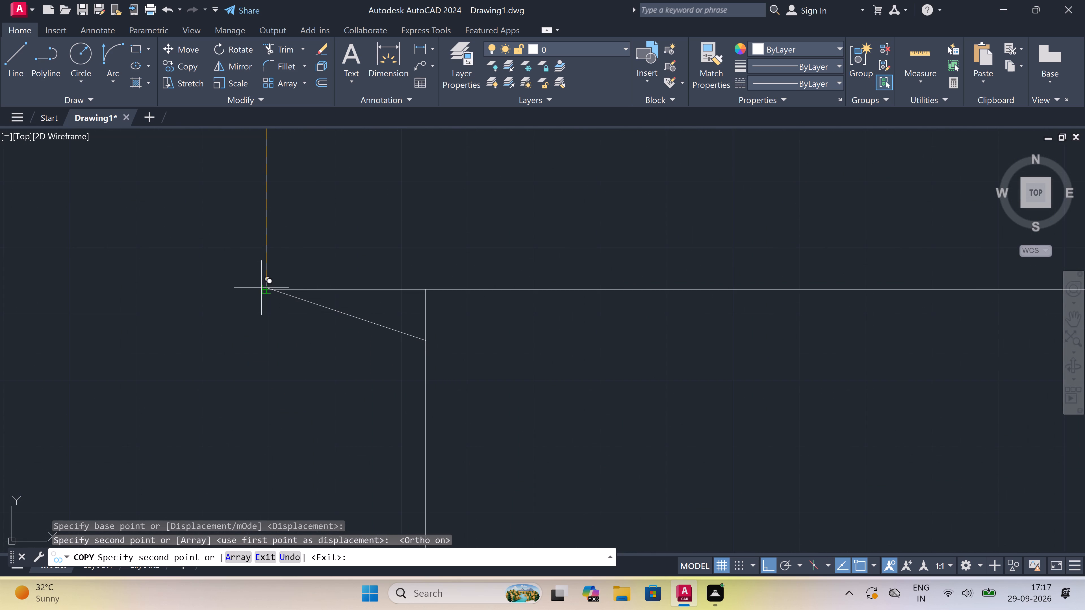
{"action": "left_click", "coordinate": [264, 286]}
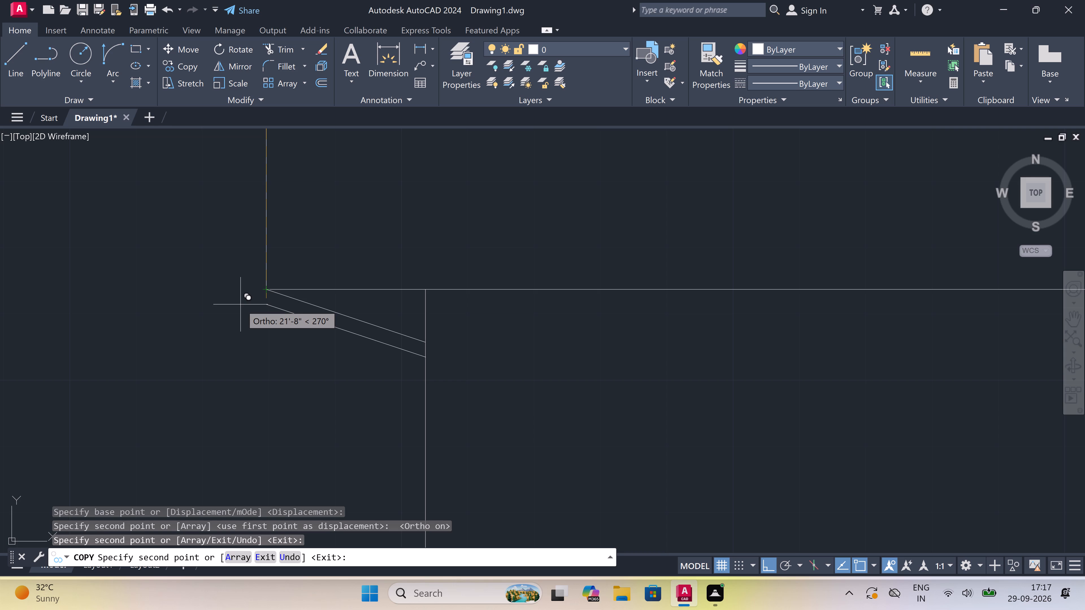
{"action": "key", "text": "Escape"}
Examine the elevation's sloped band ends and the overall layout of the elevation, section and floor plans.
{"action": "scroll", "coordinate": [335, 285], "scroll_direction": "down", "scroll_amount": 4}
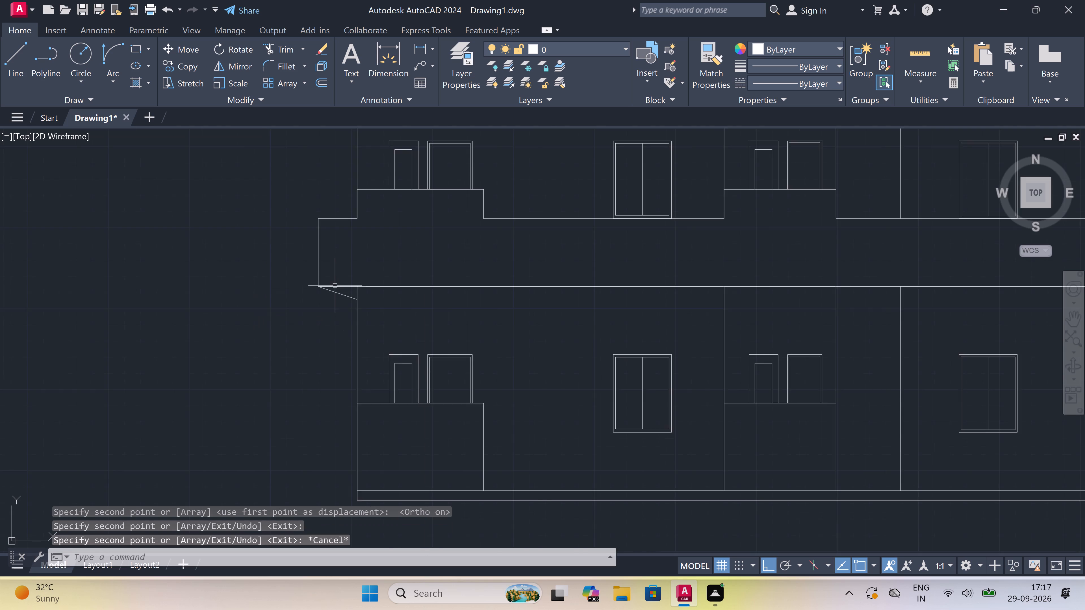
{"action": "scroll", "coordinate": [335, 286], "scroll_direction": "down", "scroll_amount": 2}
{"action": "scroll", "coordinate": [335, 286], "scroll_direction": "up", "scroll_amount": 1}
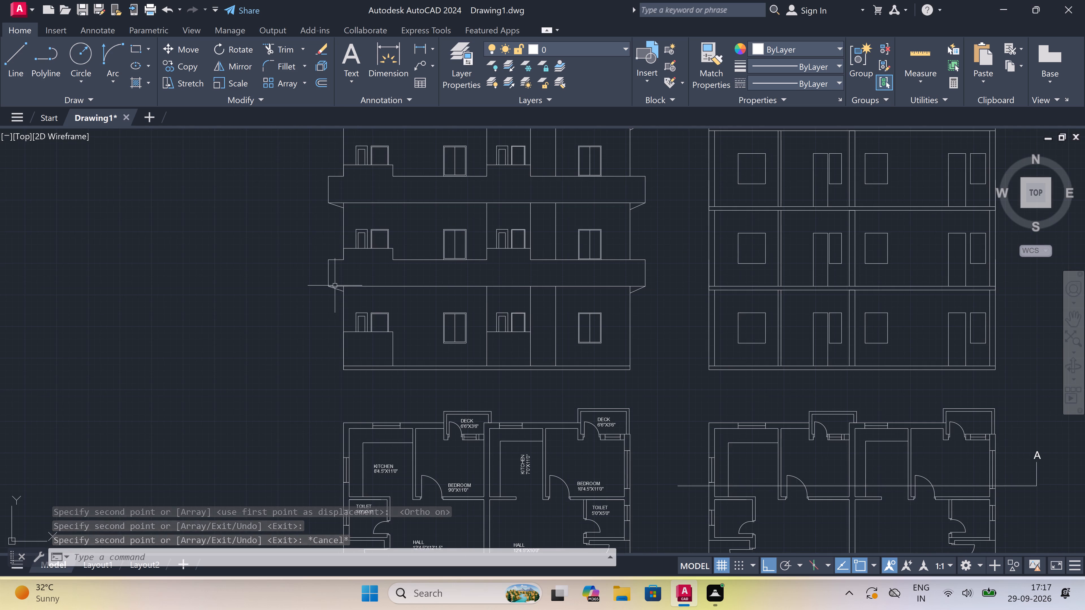
{"action": "scroll", "coordinate": [335, 286], "scroll_direction": "down", "scroll_amount": 1}
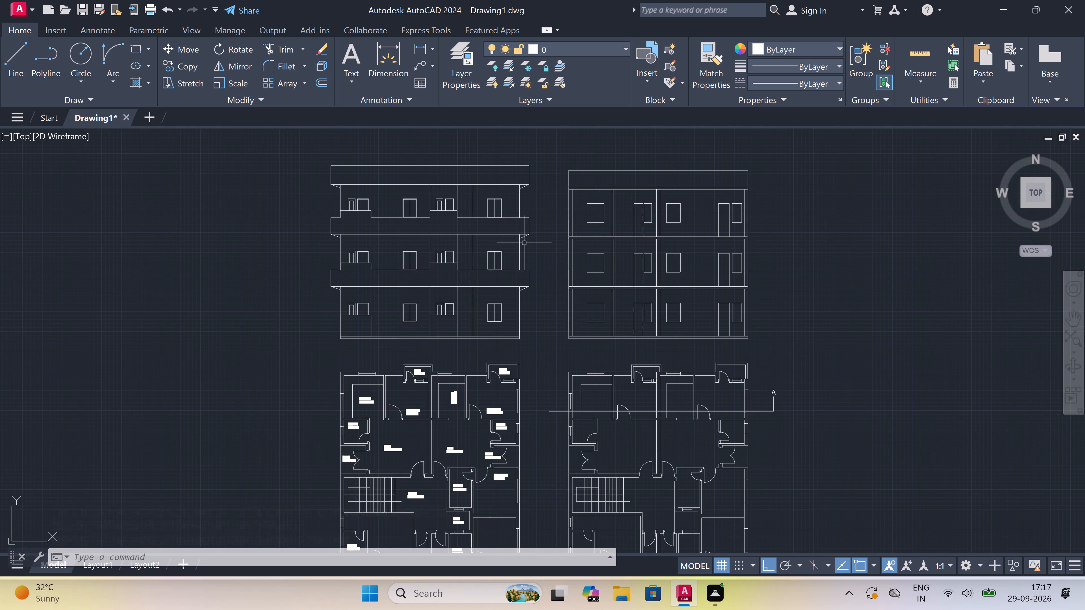
{"action": "scroll", "coordinate": [524, 243], "scroll_direction": "up", "scroll_amount": 1}
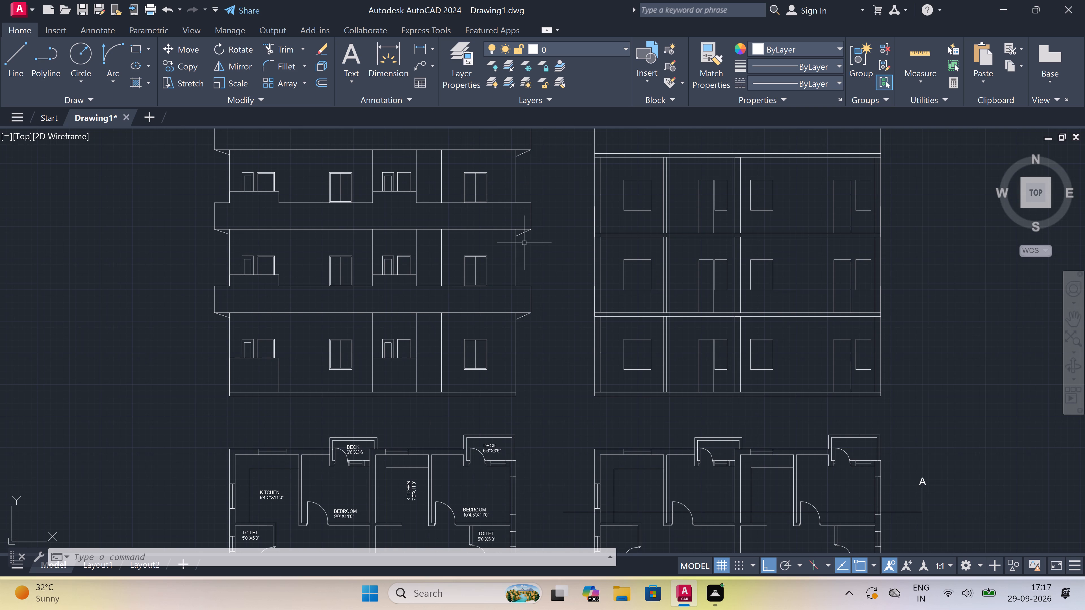
{"action": "scroll", "coordinate": [524, 243], "scroll_direction": "down", "scroll_amount": 1}
{"action": "scroll", "coordinate": [337, 272], "scroll_direction": "down", "scroll_amount": 2}
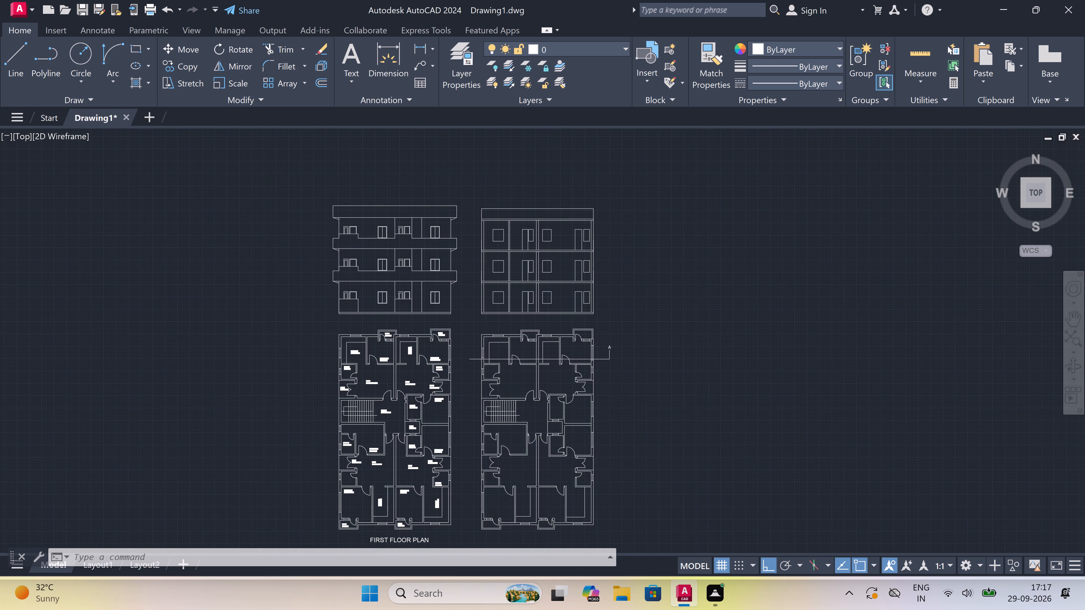
{"action": "scroll", "coordinate": [444, 289], "scroll_direction": "up", "scroll_amount": 2}
{"action": "scroll", "coordinate": [477, 321], "scroll_direction": "up", "scroll_amount": 1}
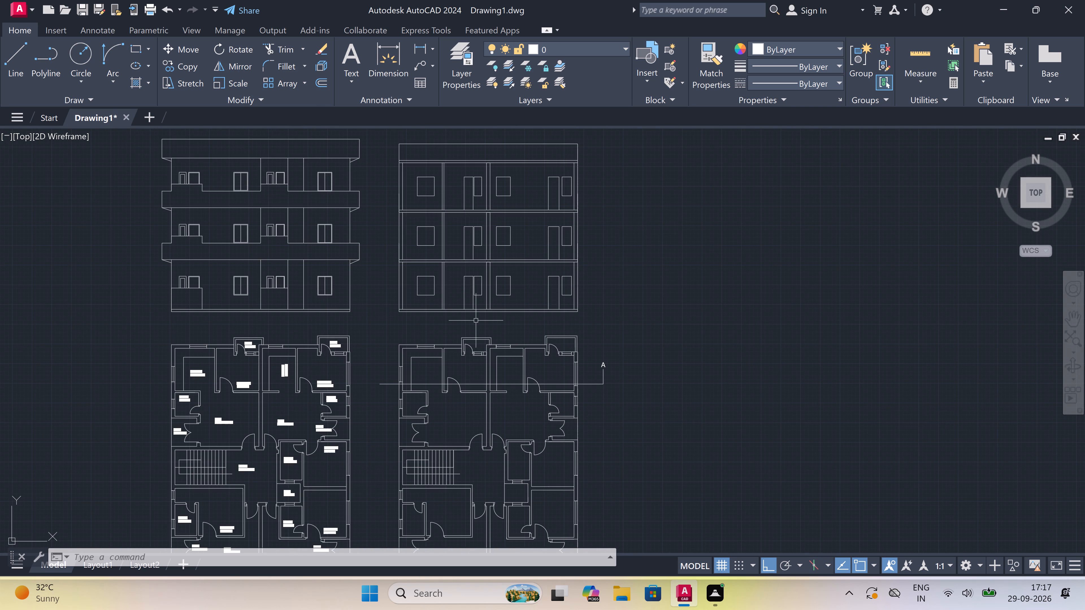
Add the multiline text label SECTION-A in the gap between the section drawing and the floor plan beneath it.
{"action": "scroll", "coordinate": [477, 322], "scroll_direction": "up", "scroll_amount": 1}
{"action": "scroll", "coordinate": [508, 315], "scroll_direction": "up", "scroll_amount": 2}
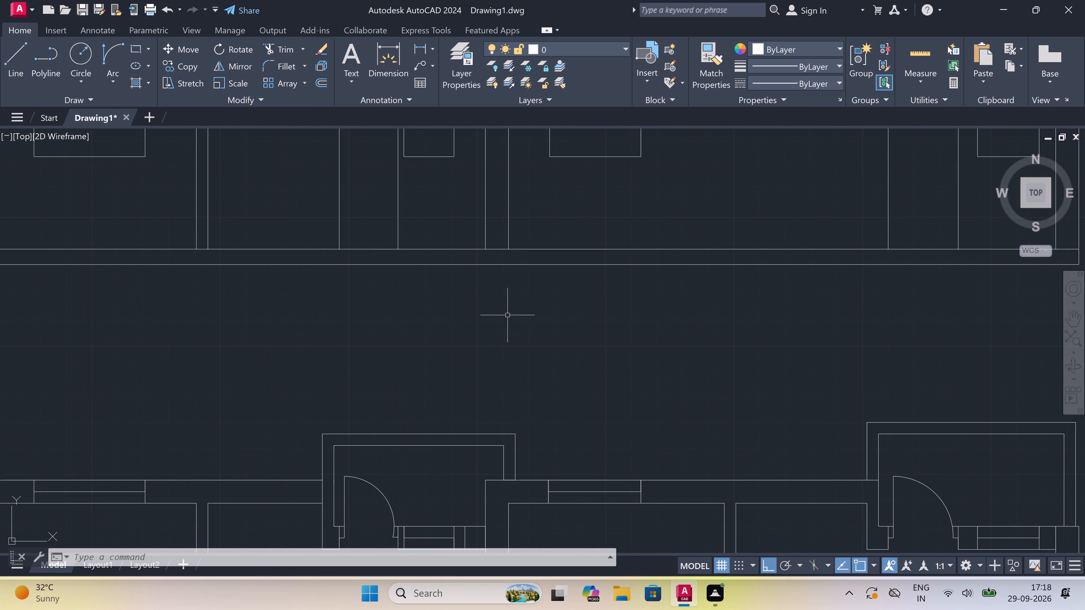
{"action": "type", "text": "MT"}
{"action": "key", "text": "space"}
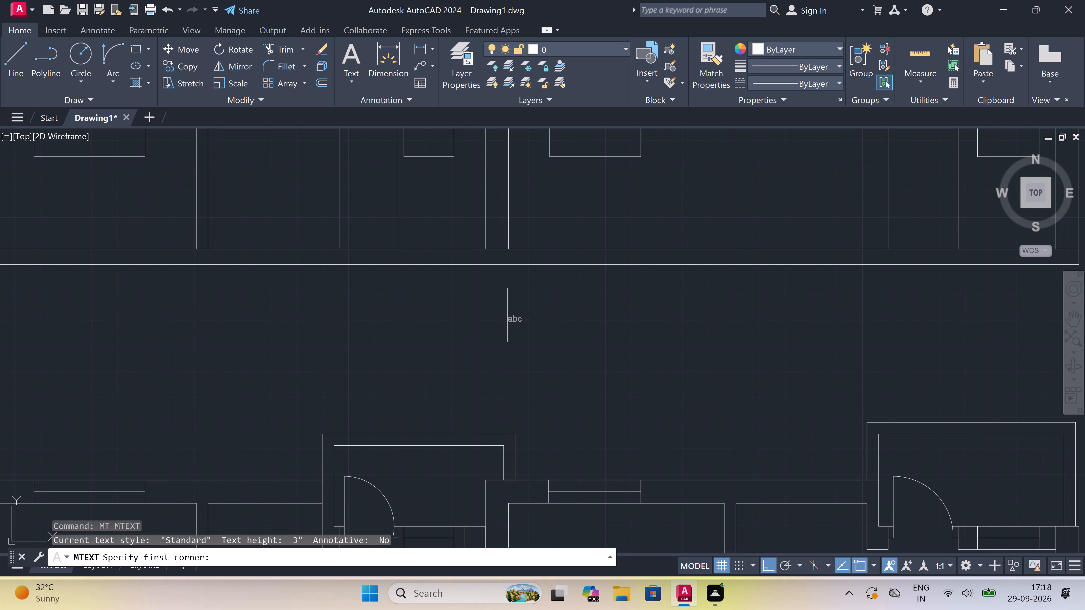
{"action": "scroll", "coordinate": [507, 315], "scroll_direction": "down", "scroll_amount": 2}
{"action": "left_click_drag", "start_coordinate": [393, 317], "coordinate": [398, 317]}
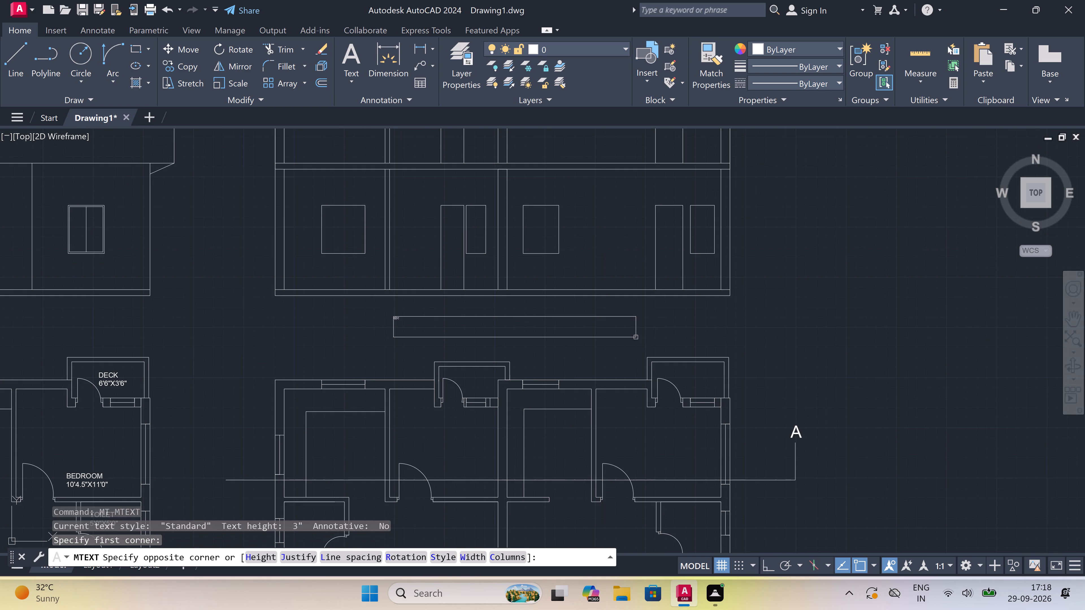
{"action": "left_click", "coordinate": [636, 336]}
{"action": "scroll", "coordinate": [419, 322], "scroll_direction": "up", "scroll_amount": 2}
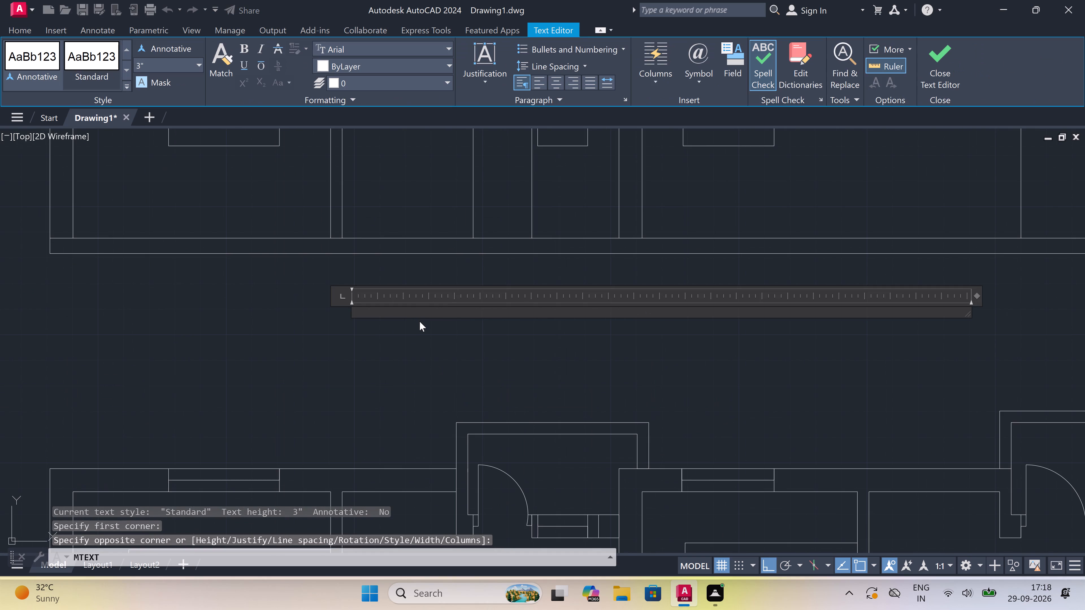
{"action": "type", "text": "SECTION"}
{"action": "key", "text": "minus"}
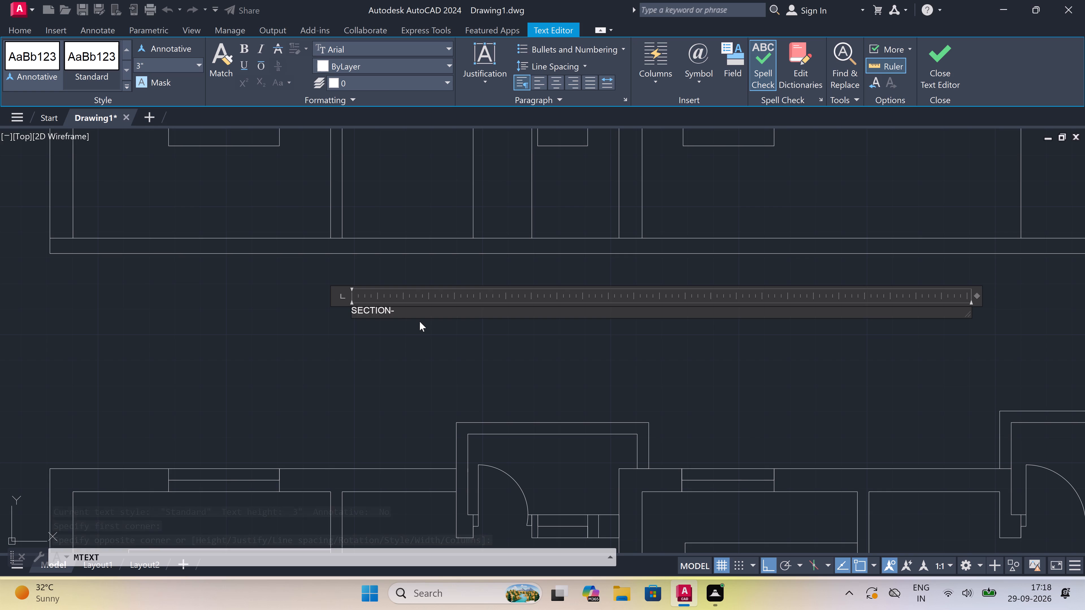
{"action": "key", "text": "a"}
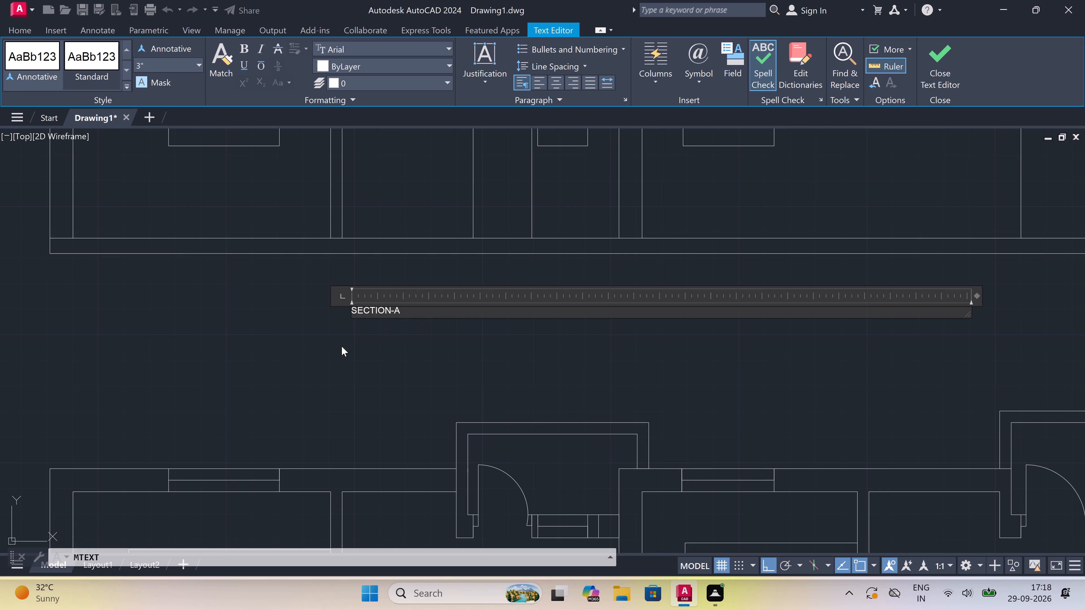
{"action": "left_click", "coordinate": [342, 346]}
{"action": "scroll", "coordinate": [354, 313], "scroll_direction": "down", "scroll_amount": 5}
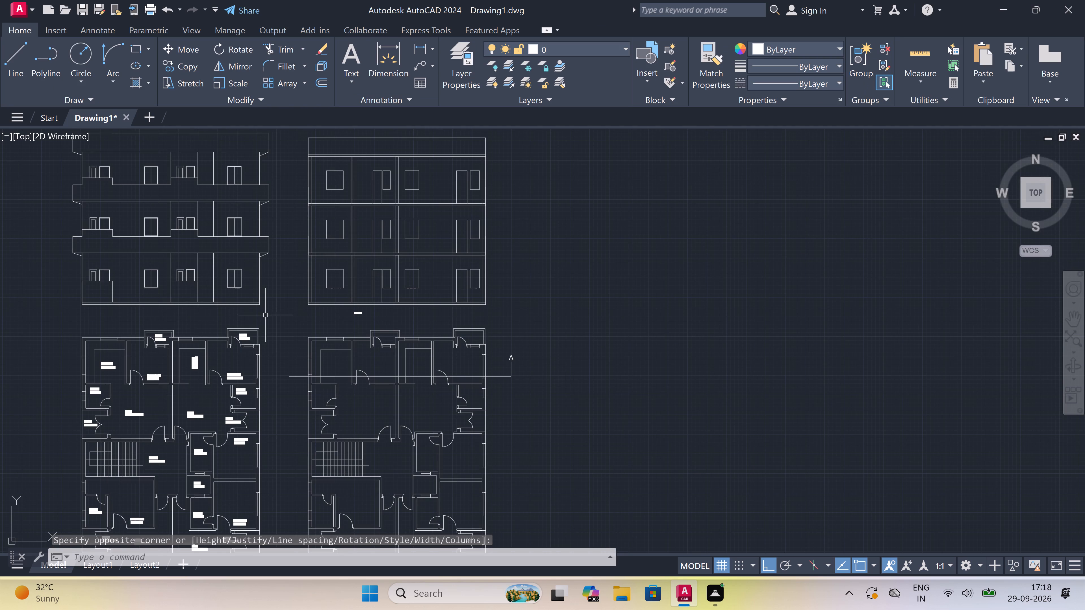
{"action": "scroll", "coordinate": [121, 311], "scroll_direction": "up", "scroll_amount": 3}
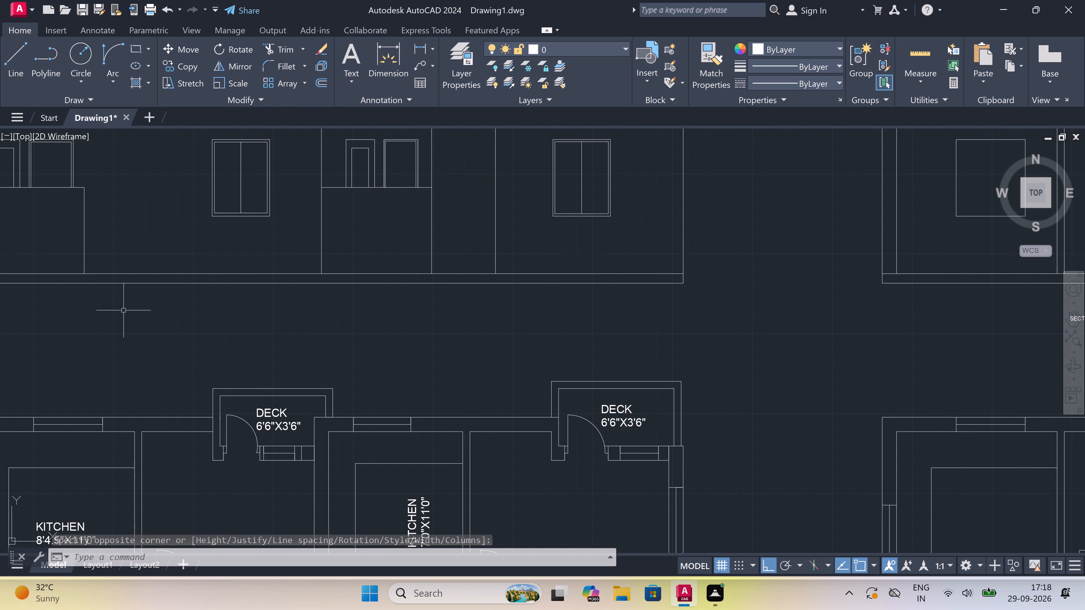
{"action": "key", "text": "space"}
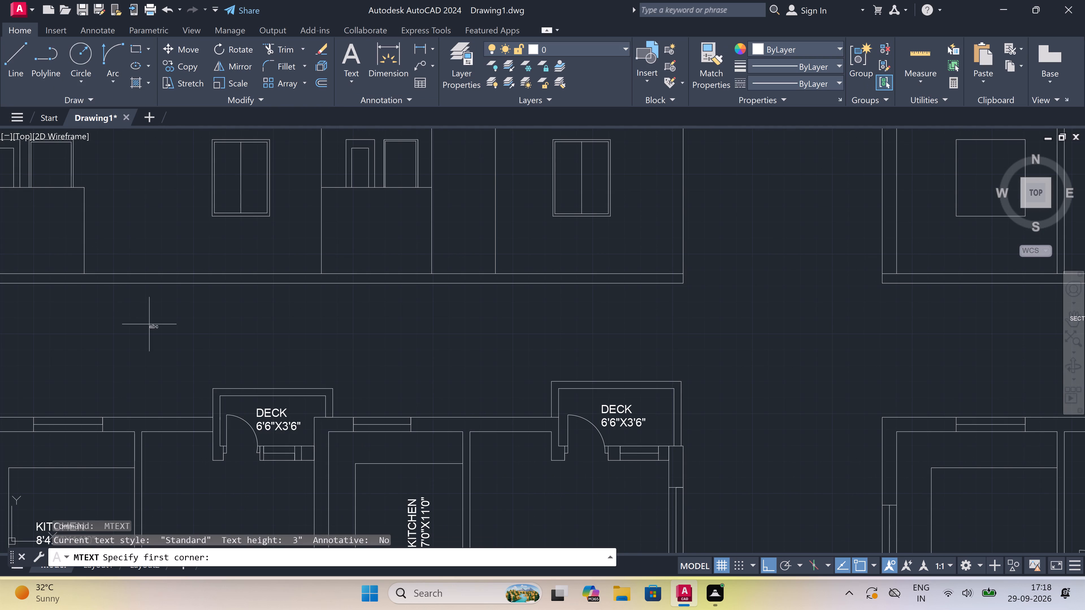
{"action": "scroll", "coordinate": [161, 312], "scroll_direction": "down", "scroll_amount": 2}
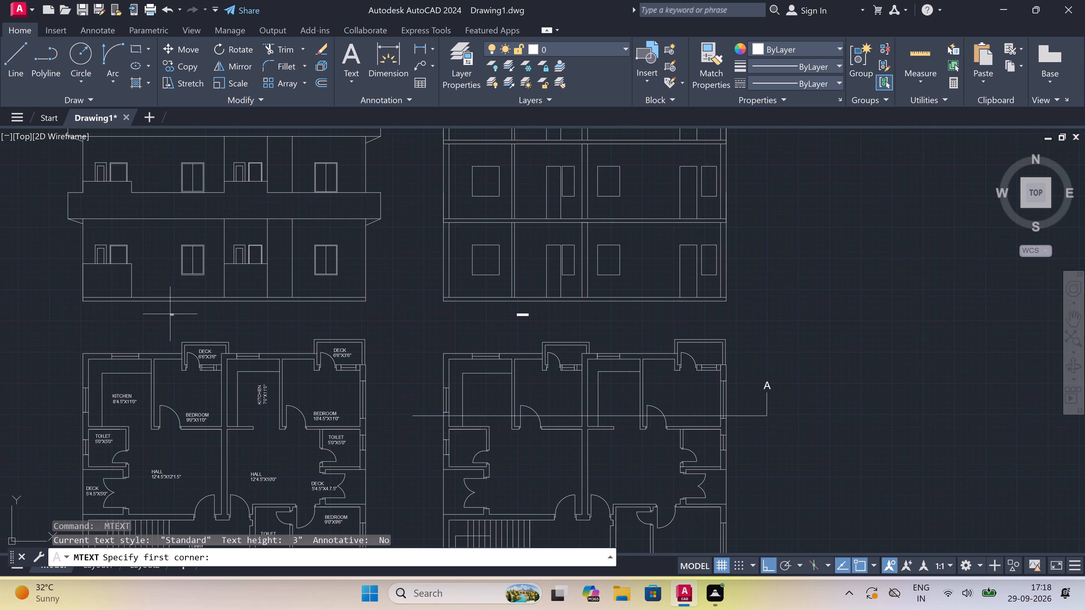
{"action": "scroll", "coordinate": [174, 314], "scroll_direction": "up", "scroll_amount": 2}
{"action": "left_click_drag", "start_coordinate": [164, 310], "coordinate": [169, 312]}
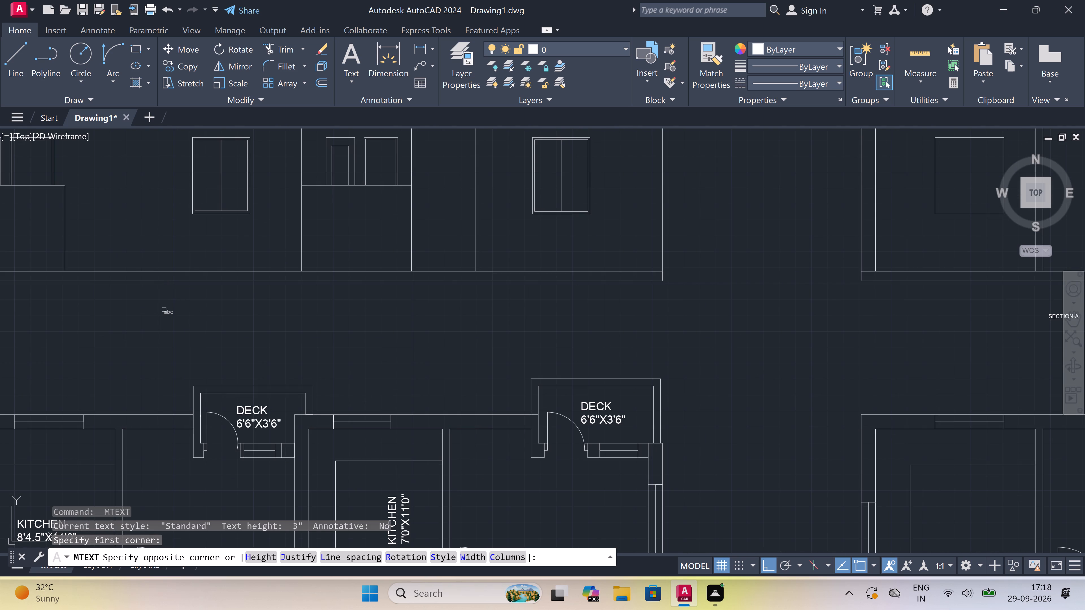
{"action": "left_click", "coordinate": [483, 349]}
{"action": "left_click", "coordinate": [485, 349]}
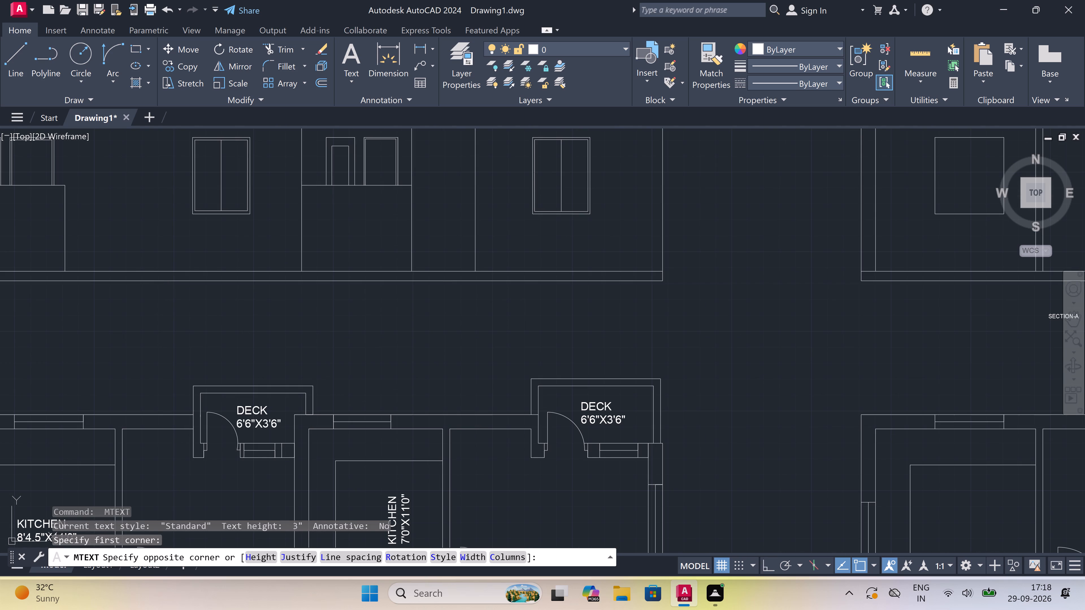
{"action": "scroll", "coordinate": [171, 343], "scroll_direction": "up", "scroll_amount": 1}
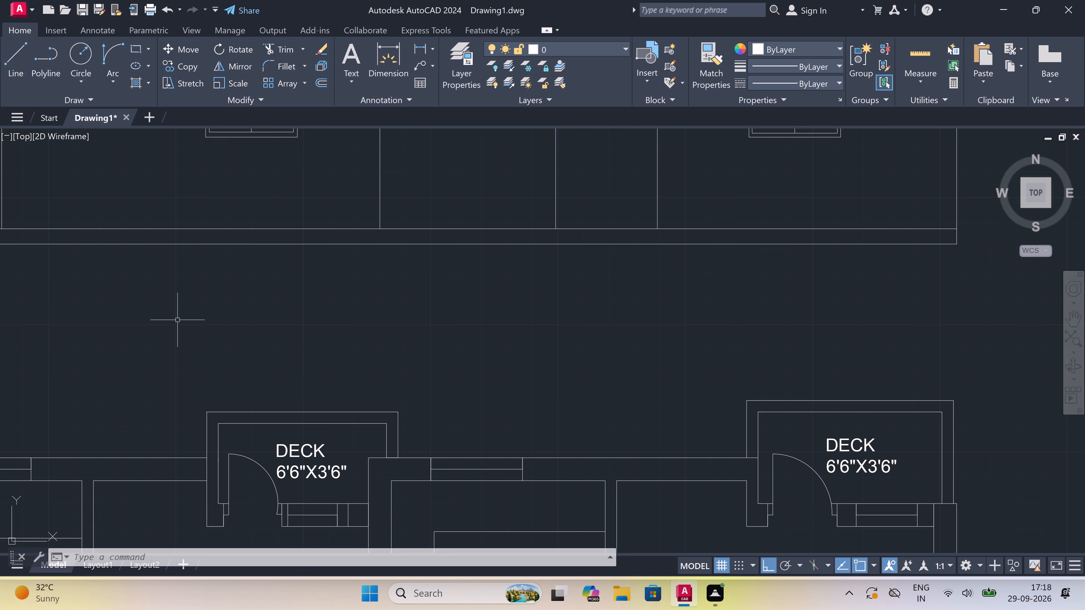
Add the multiline text label ELEVATION in the gap between the elevation drawing and the floor plan beneath it.
{"action": "type", "text": "MT"}
{"action": "key", "text": "space"}
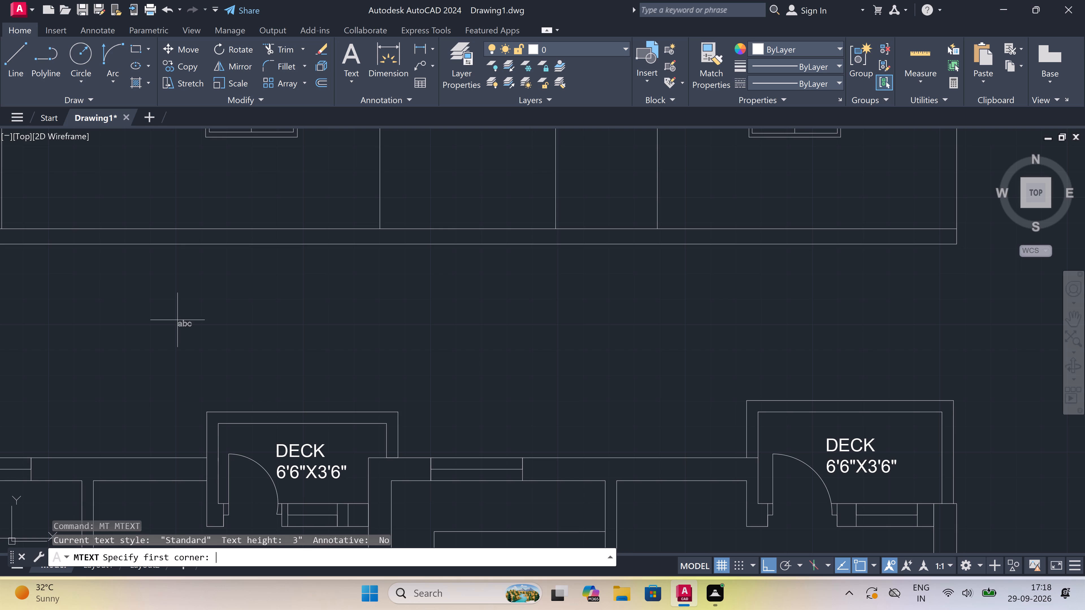
{"action": "scroll", "coordinate": [177, 320], "scroll_direction": "down", "scroll_amount": 1}
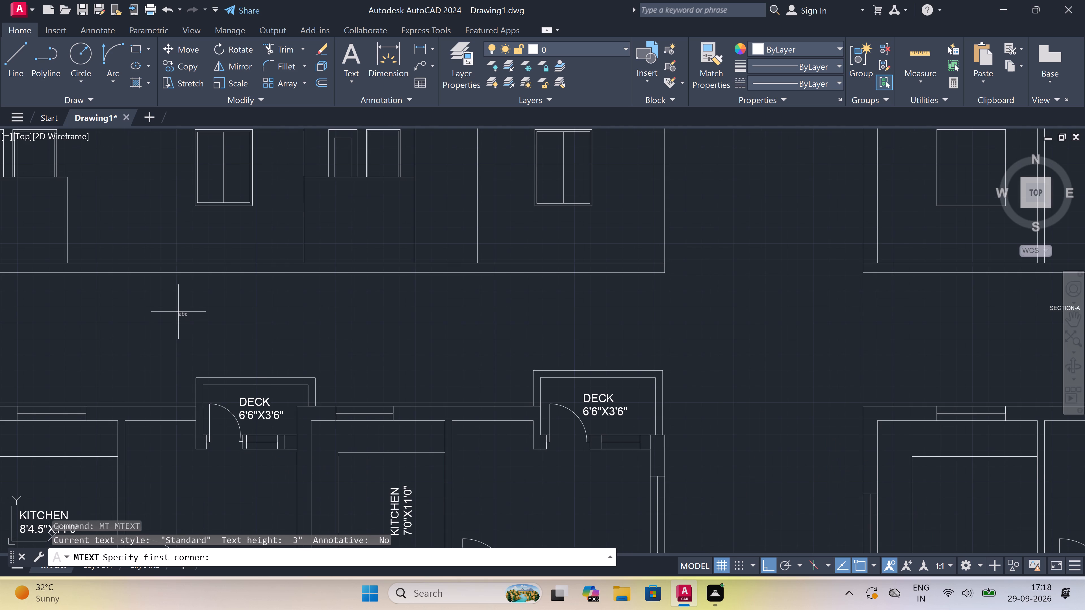
{"action": "scroll", "coordinate": [178, 312], "scroll_direction": "down", "scroll_amount": 1}
{"action": "left_click", "coordinate": [167, 306]}
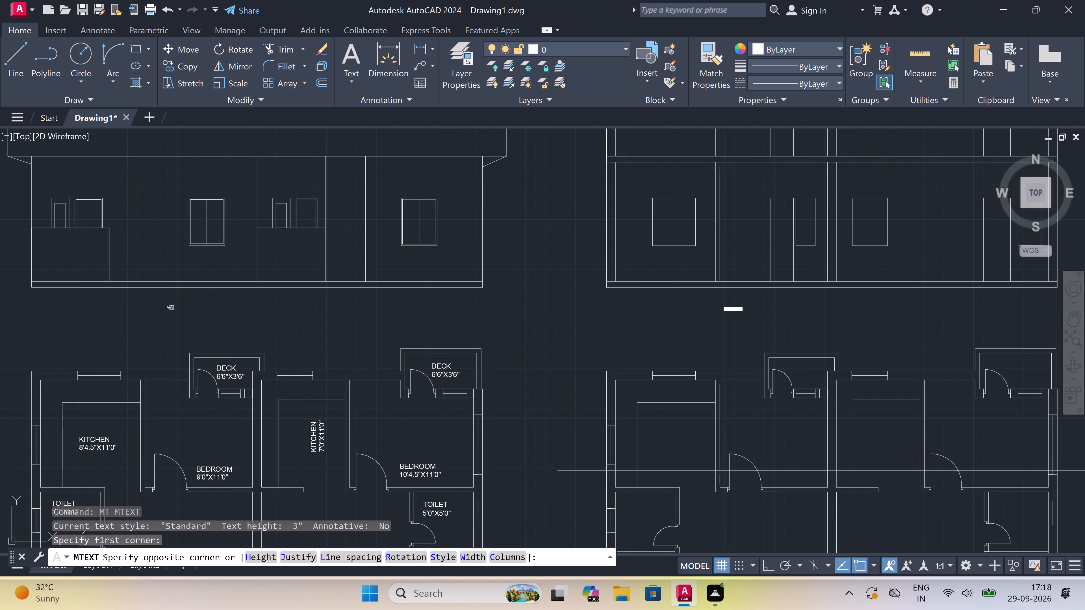
{"action": "left_click", "coordinate": [372, 326]}
{"action": "scroll", "coordinate": [200, 319], "scroll_direction": "up", "scroll_amount": 2}
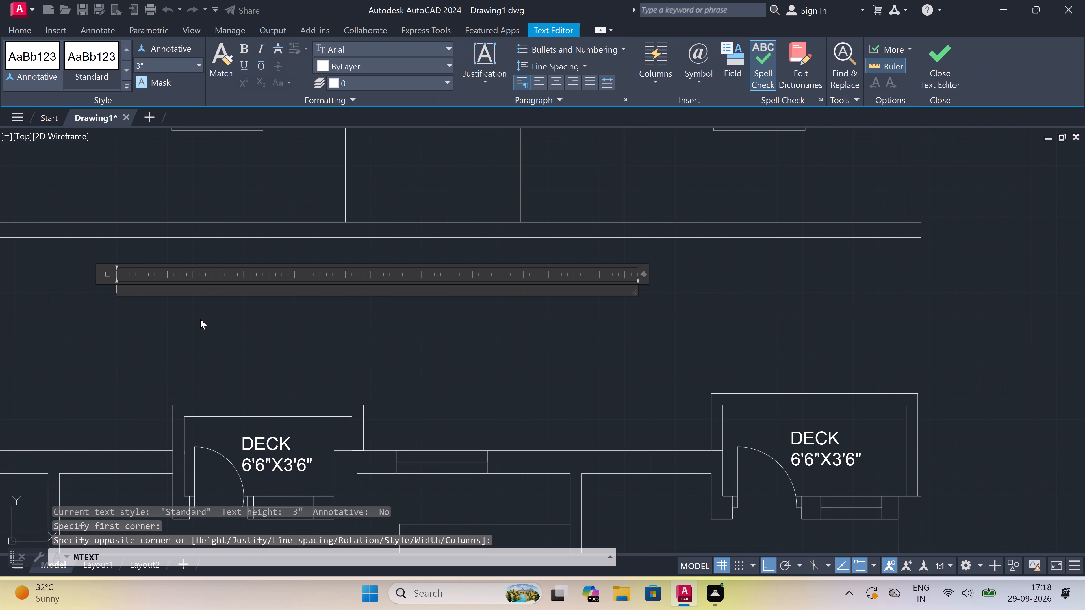
{"action": "key", "text": "e"}
{"action": "key", "text": "l"}
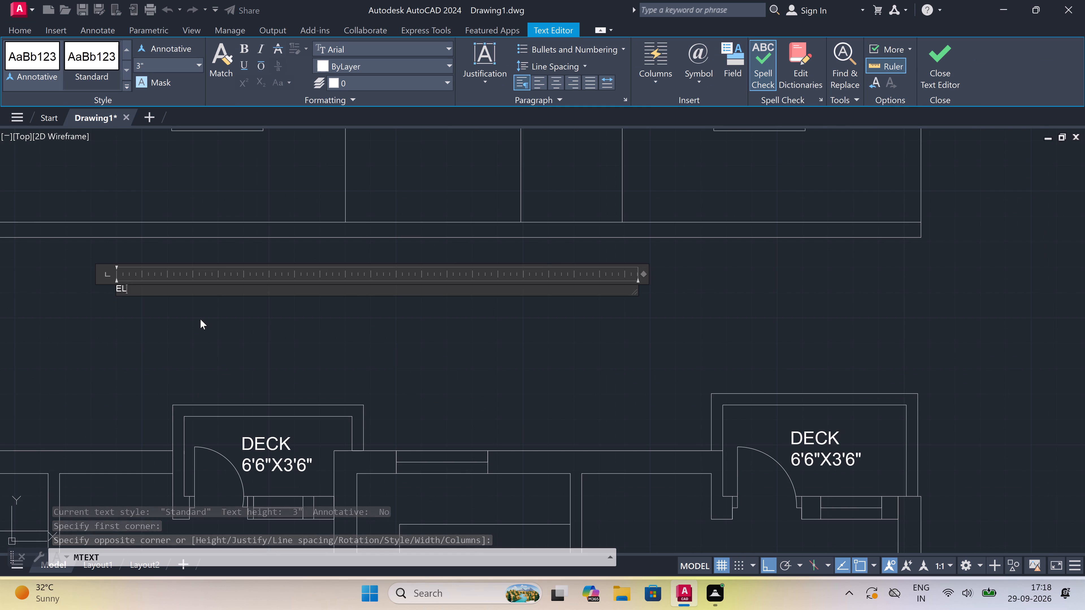
{"action": "key", "text": "e"}
{"action": "key", "text": "v"}
{"action": "key", "text": "a"}
{"action": "key", "text": "t"}
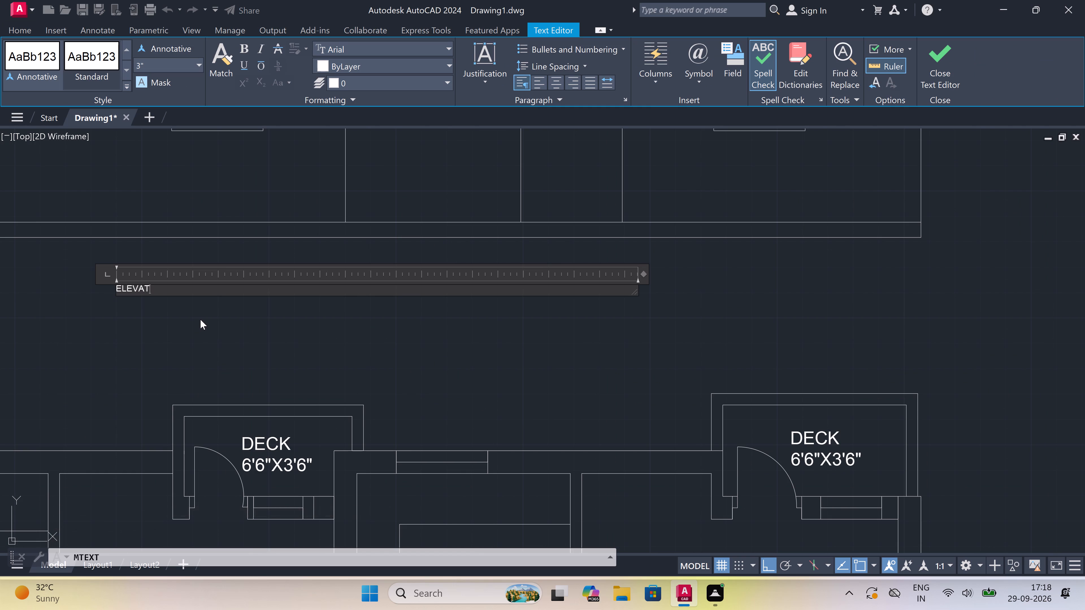
{"action": "key", "text": "i"}
{"action": "key", "text": "o"}
{"action": "key", "text": "n"}
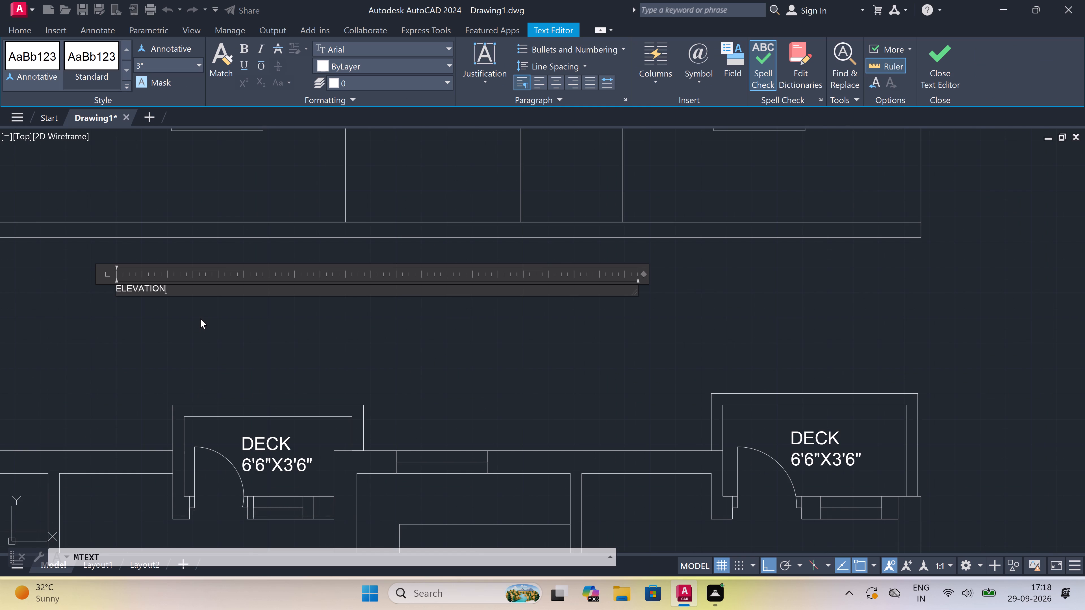
{"action": "left_click", "coordinate": [201, 318]}
Set the text height of both the ELEVATION and SECTION-A labels to 1.5'.
{"action": "left_click", "coordinate": [144, 278]}
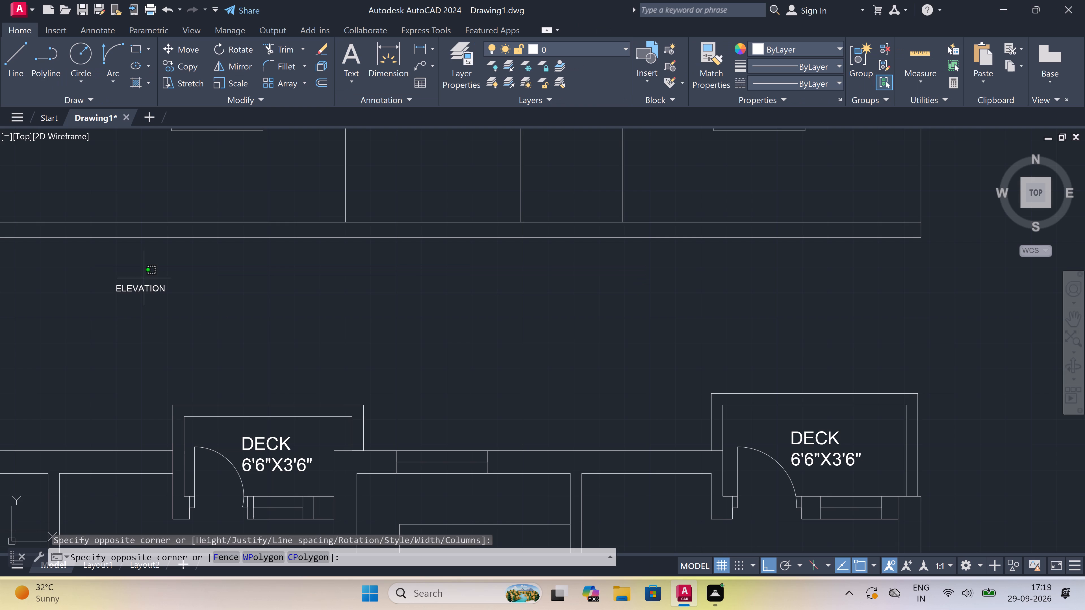
{"action": "left_click", "coordinate": [131, 302]}
{"action": "scroll", "coordinate": [131, 301], "scroll_direction": "down", "scroll_amount": 3}
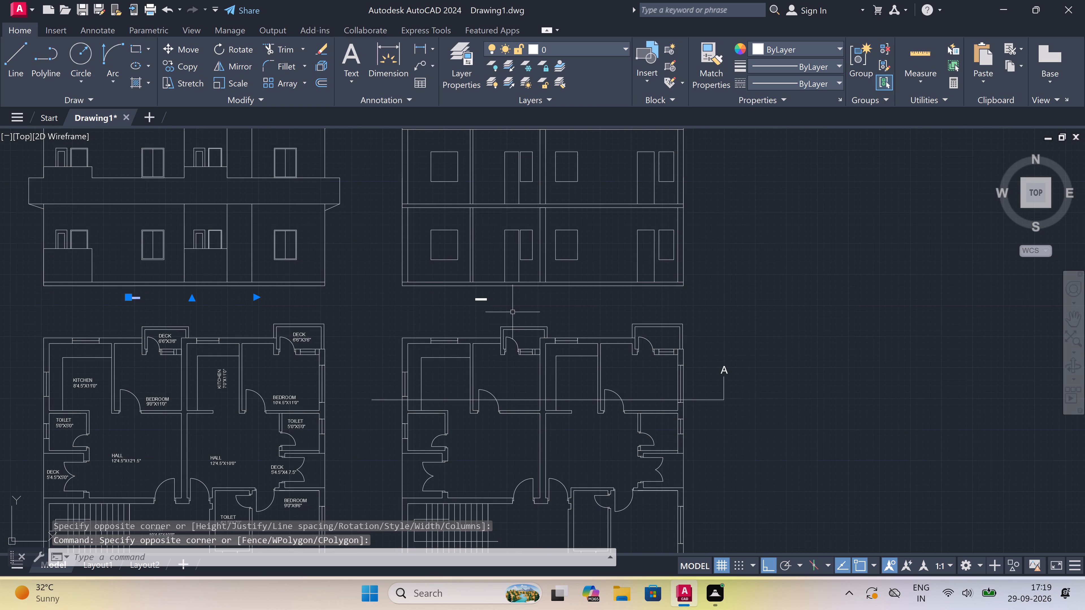
{"action": "scroll", "coordinate": [516, 310], "scroll_direction": "up", "scroll_amount": 1}
{"action": "left_click", "coordinate": [462, 295]}
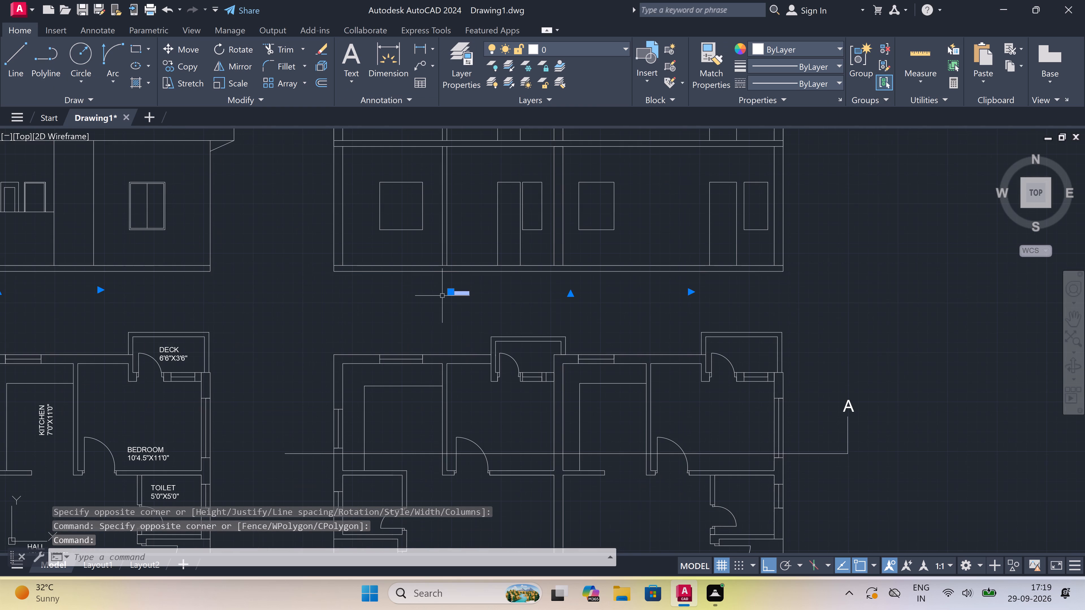
{"action": "right_click", "coordinate": [302, 295]}
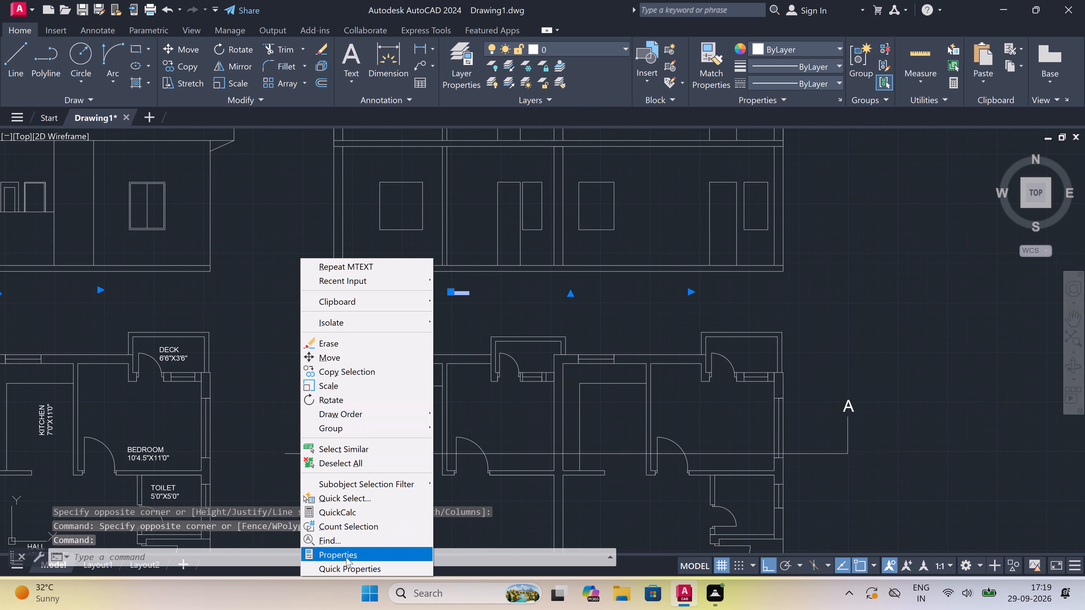
{"action": "left_click", "coordinate": [347, 557]}
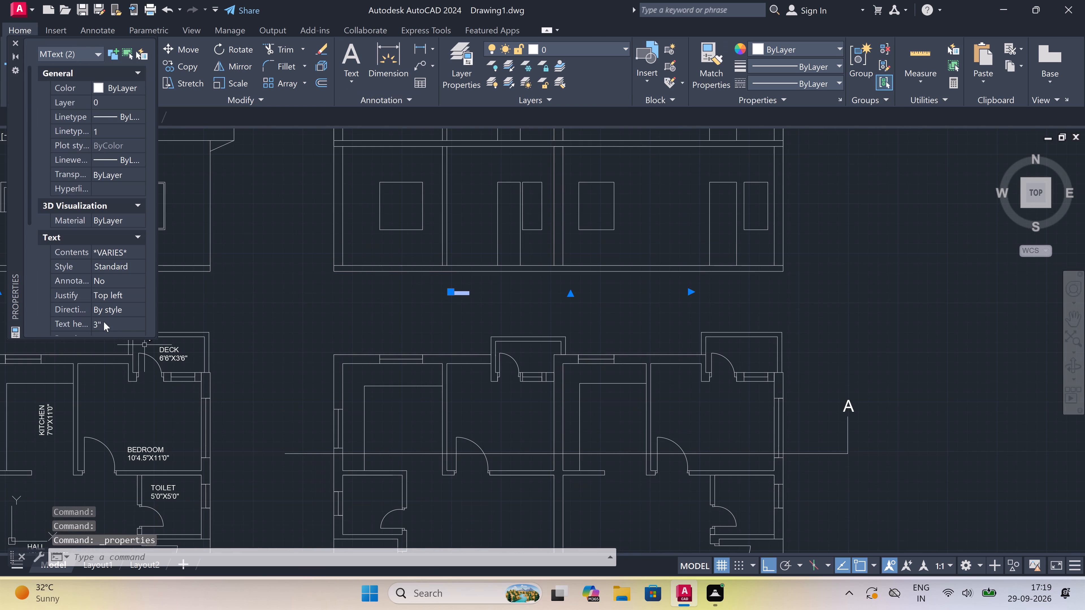
{"action": "double_click", "coordinate": [137, 323]}
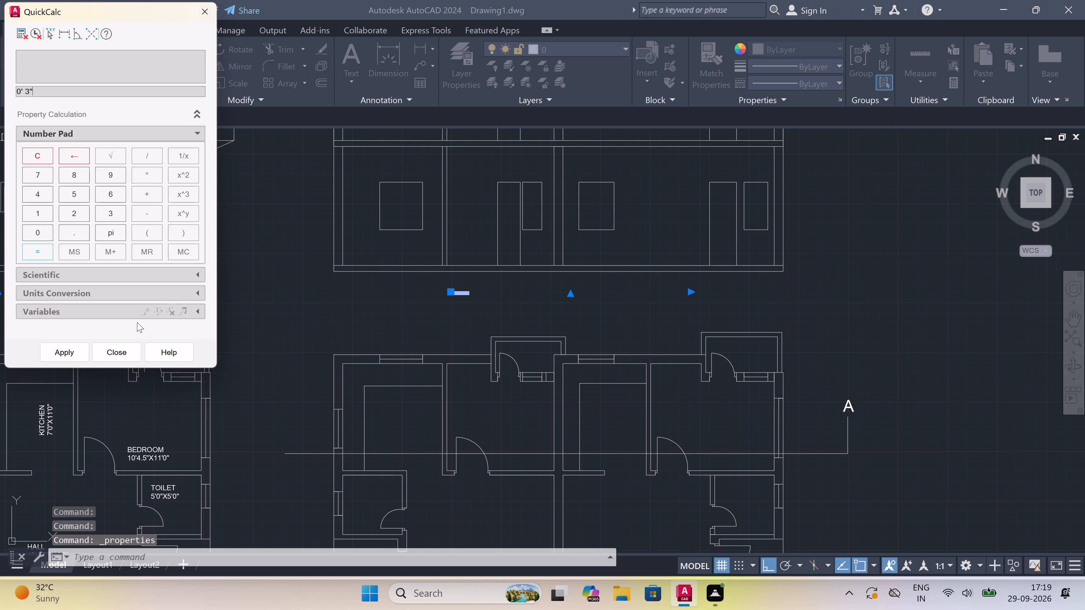
{"action": "key", "text": "BackSpace"}
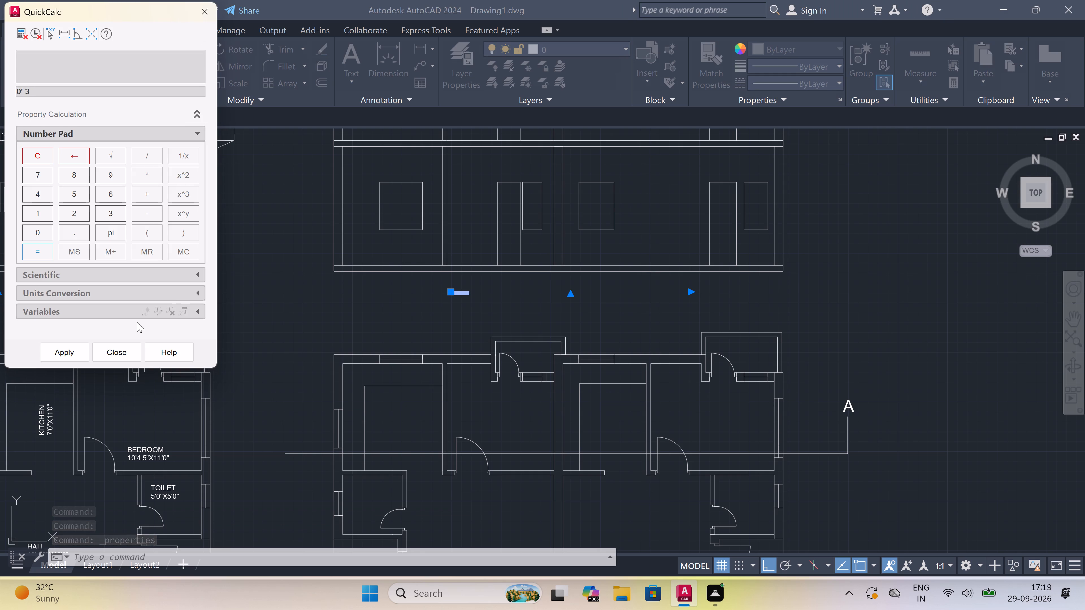
{"action": "left_click", "coordinate": [209, 6]}
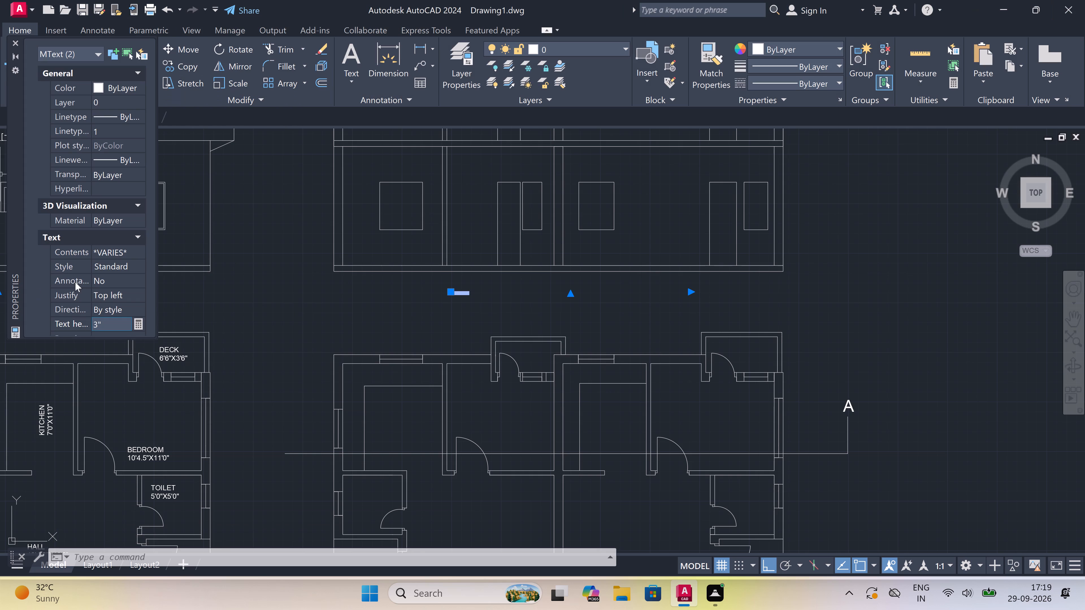
{"action": "left_click", "coordinate": [114, 325]}
{"action": "key", "text": "BackSpace"}
{"action": "key", "text": "BackSpace"}
{"action": "key", "text": "BackSpace"}
{"action": "key", "text": "1"}
{"action": "type", "text": ".5"}
{"action": "key", "text": "apostrophe"}
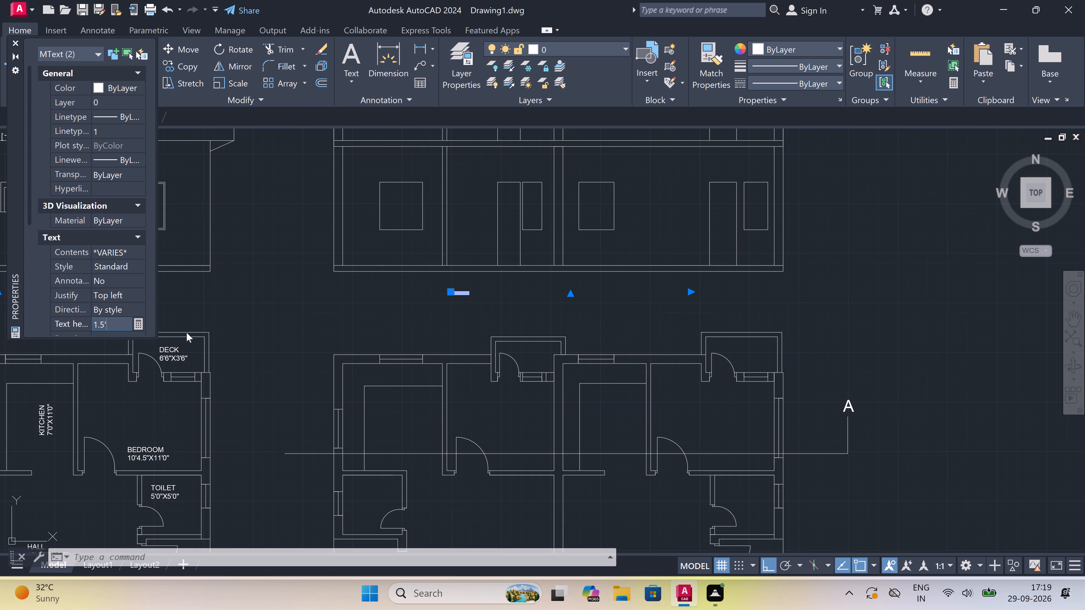
{"action": "left_click", "coordinate": [384, 309]}
{"action": "scroll", "coordinate": [384, 309], "scroll_direction": "down", "scroll_amount": 3}
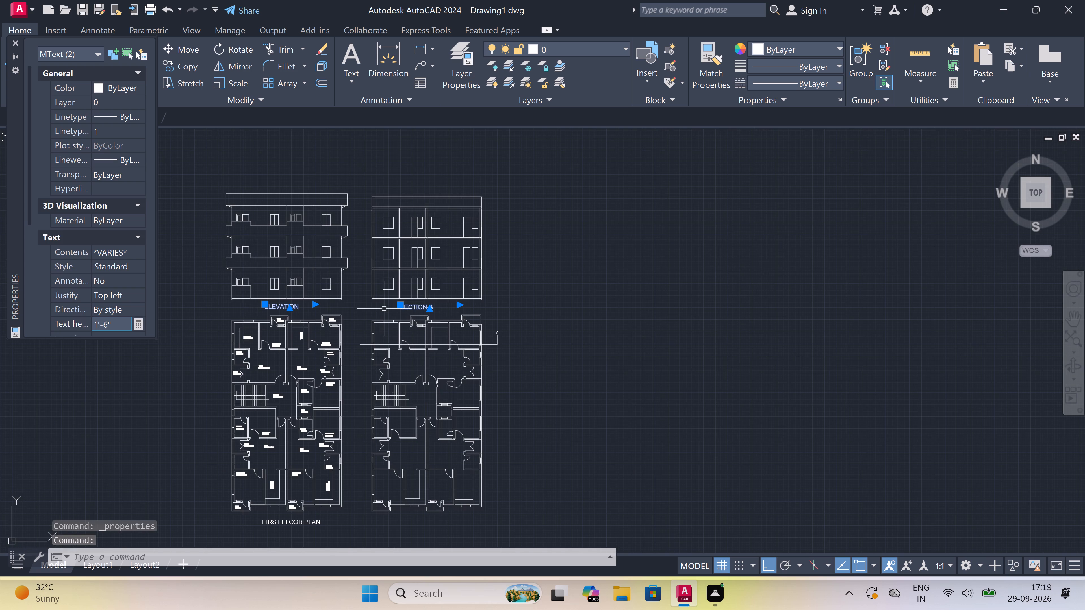
{"action": "key", "text": "Escape"}
Shift the SECTION-A label slightly to the right so it sits closer to the centre beneath the section drawing.
{"action": "scroll", "coordinate": [431, 309], "scroll_direction": "up", "scroll_amount": 2}
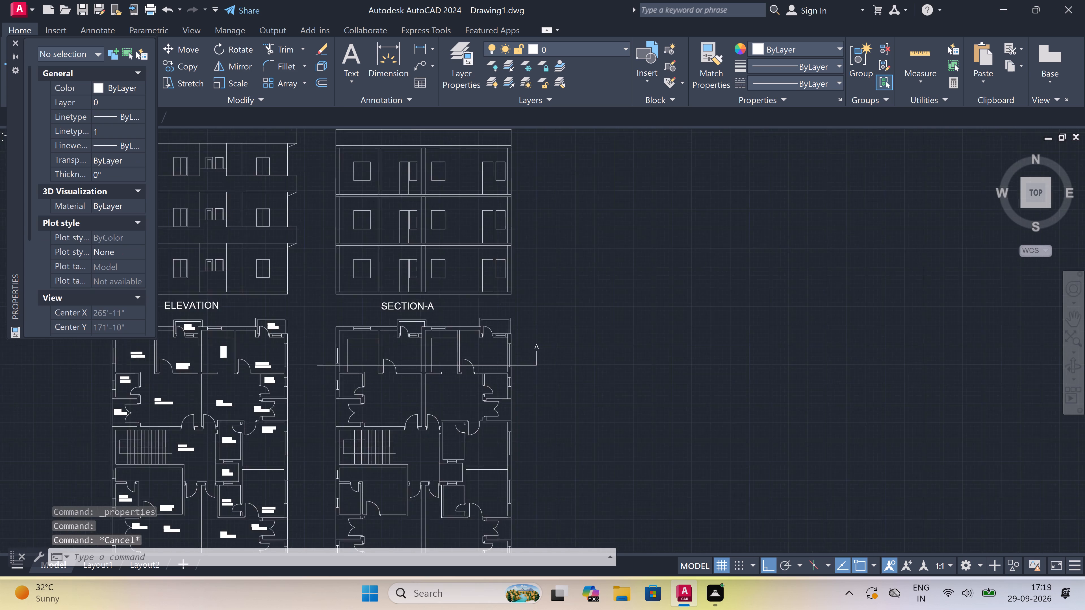
{"action": "scroll", "coordinate": [415, 308], "scroll_direction": "up", "scroll_amount": 1}
{"action": "left_click", "coordinate": [400, 302]}
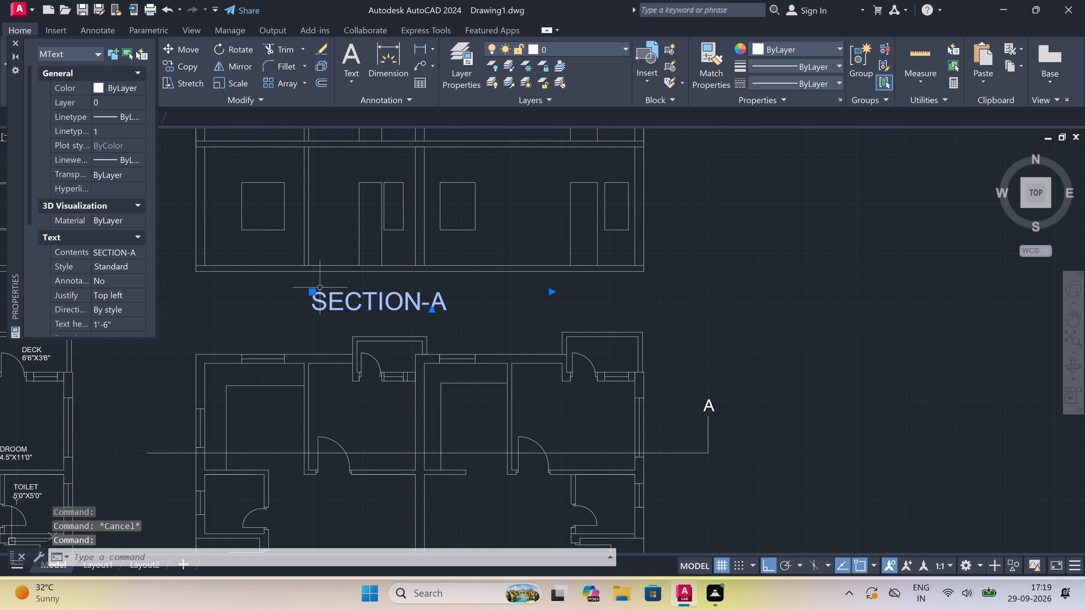
{"action": "left_click", "coordinate": [316, 290]}
{"action": "scroll", "coordinate": [317, 289], "scroll_direction": "up", "scroll_amount": 3}
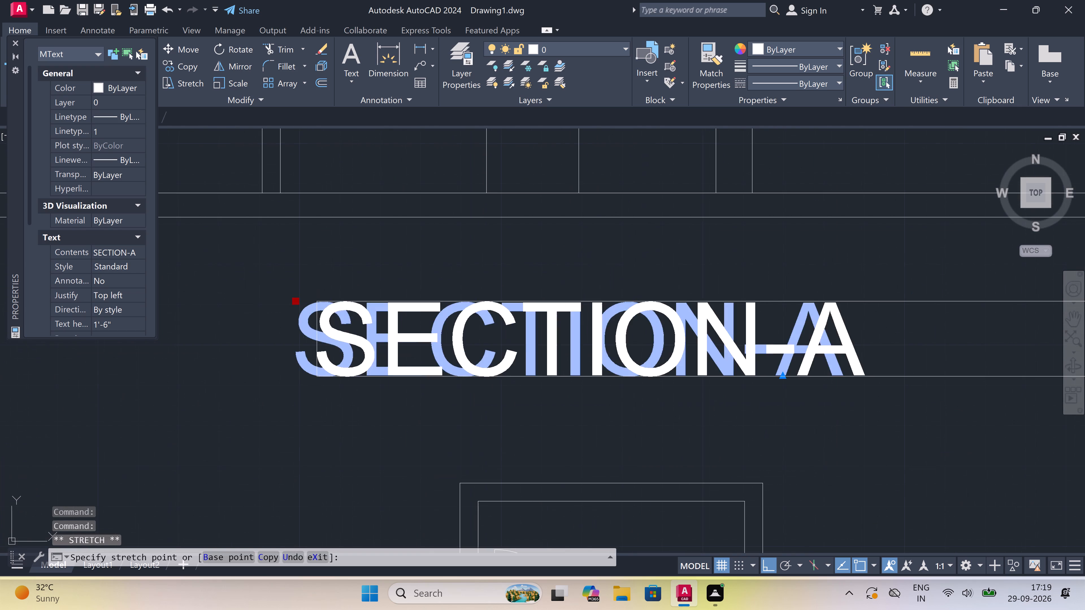
{"action": "scroll", "coordinate": [348, 291], "scroll_direction": "down", "scroll_amount": 4}
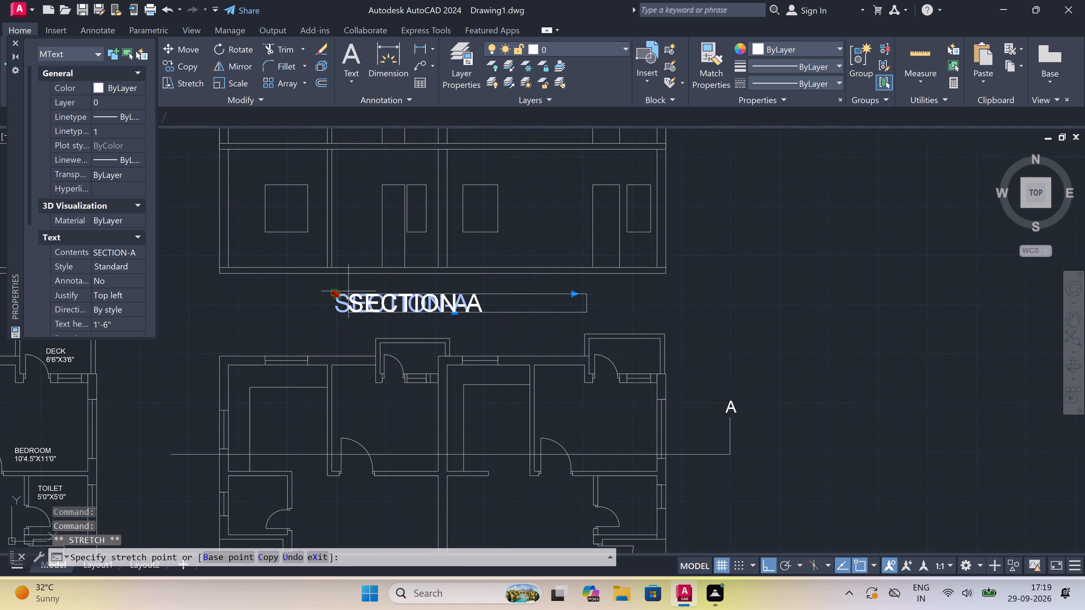
{"action": "scroll", "coordinate": [348, 291], "scroll_direction": "up", "scroll_amount": 4}
{"action": "left_click", "coordinate": [353, 298]}
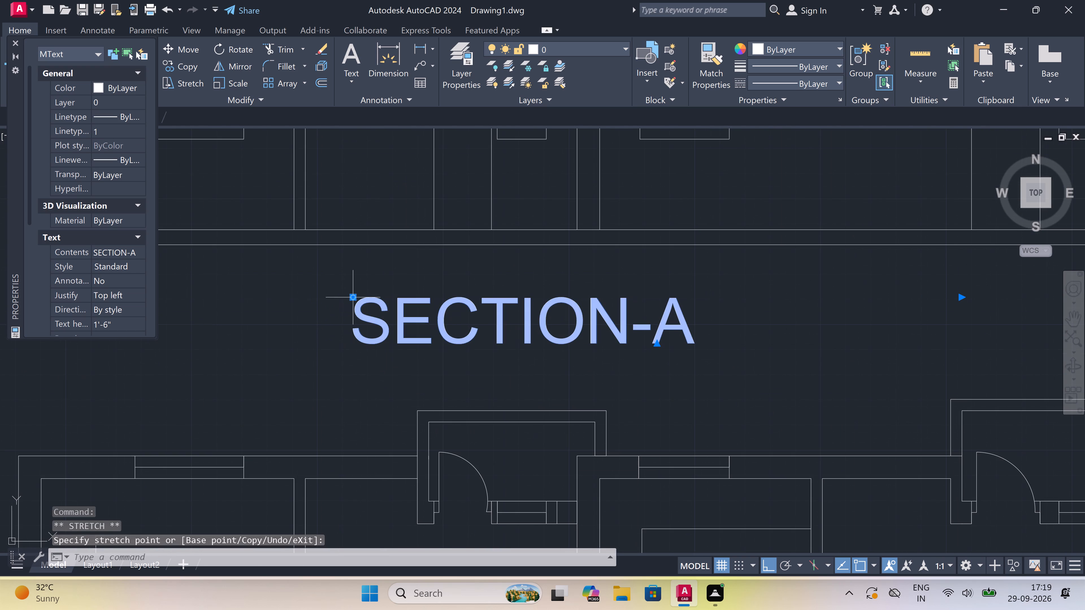
{"action": "key", "text": "Escape"}
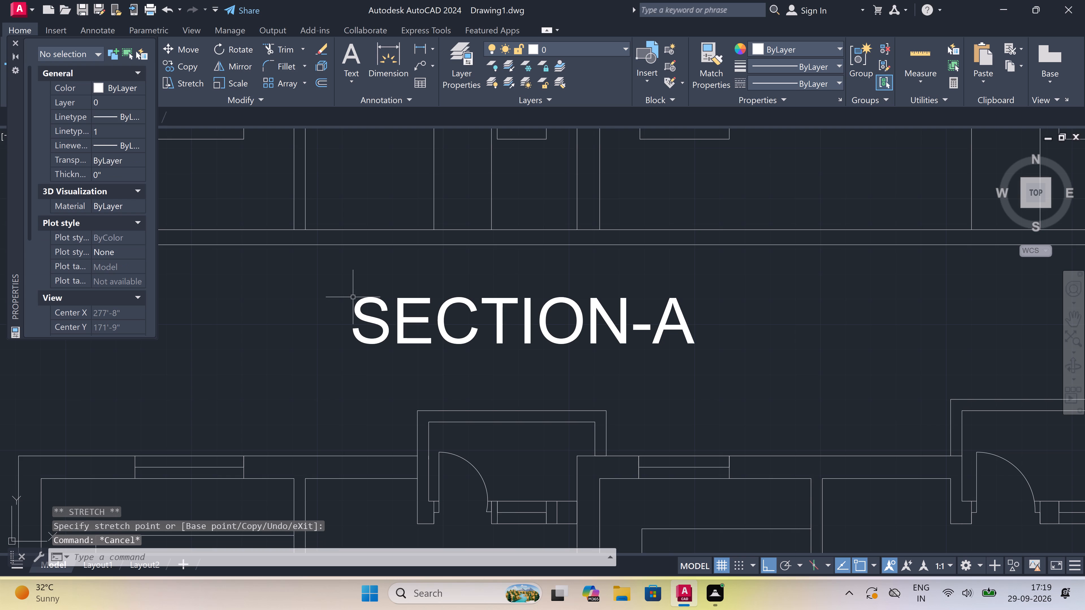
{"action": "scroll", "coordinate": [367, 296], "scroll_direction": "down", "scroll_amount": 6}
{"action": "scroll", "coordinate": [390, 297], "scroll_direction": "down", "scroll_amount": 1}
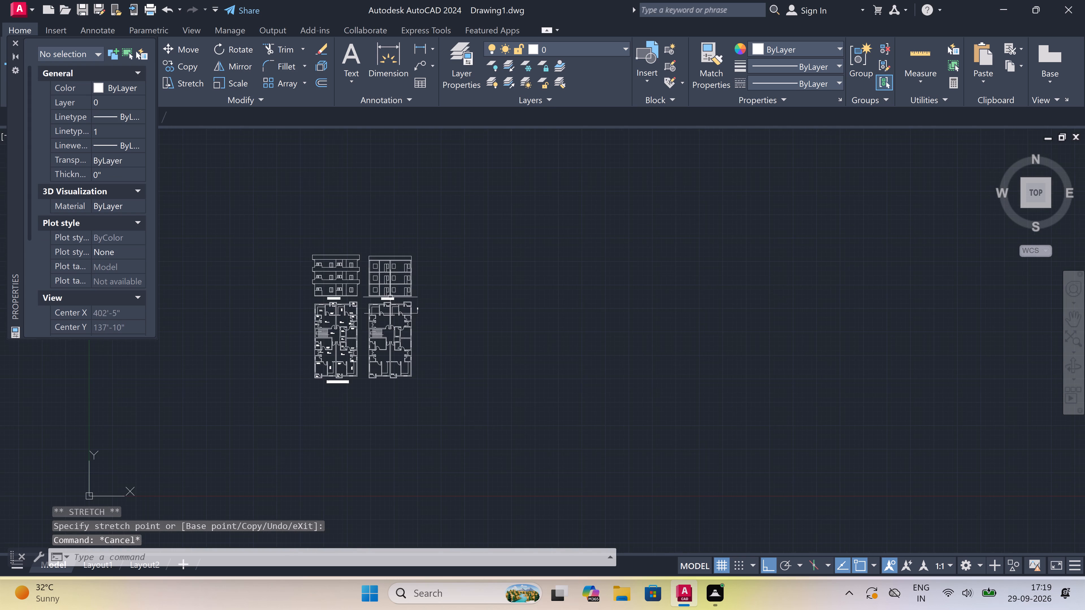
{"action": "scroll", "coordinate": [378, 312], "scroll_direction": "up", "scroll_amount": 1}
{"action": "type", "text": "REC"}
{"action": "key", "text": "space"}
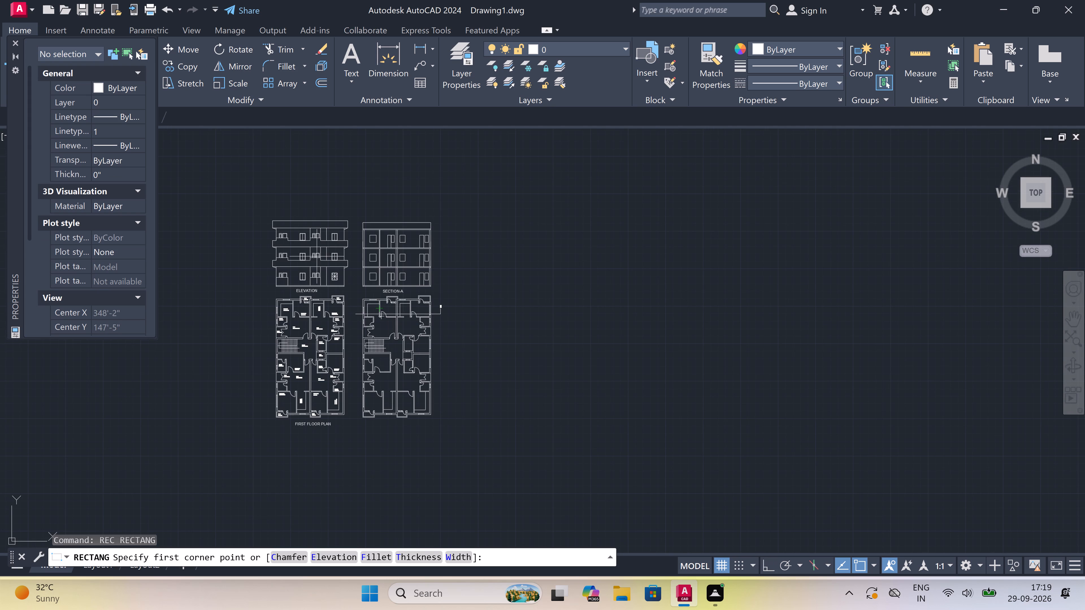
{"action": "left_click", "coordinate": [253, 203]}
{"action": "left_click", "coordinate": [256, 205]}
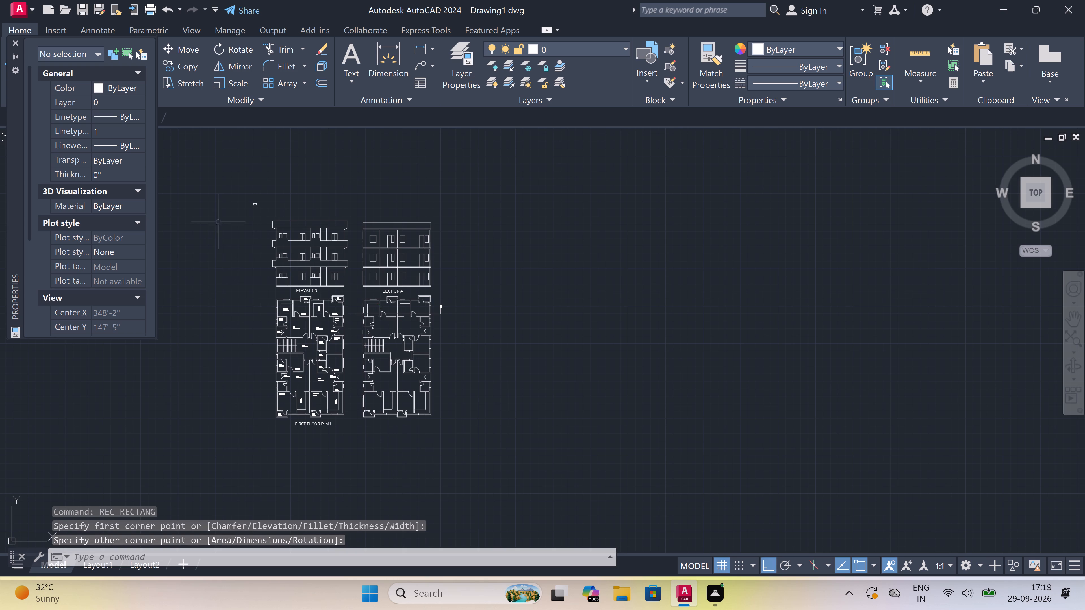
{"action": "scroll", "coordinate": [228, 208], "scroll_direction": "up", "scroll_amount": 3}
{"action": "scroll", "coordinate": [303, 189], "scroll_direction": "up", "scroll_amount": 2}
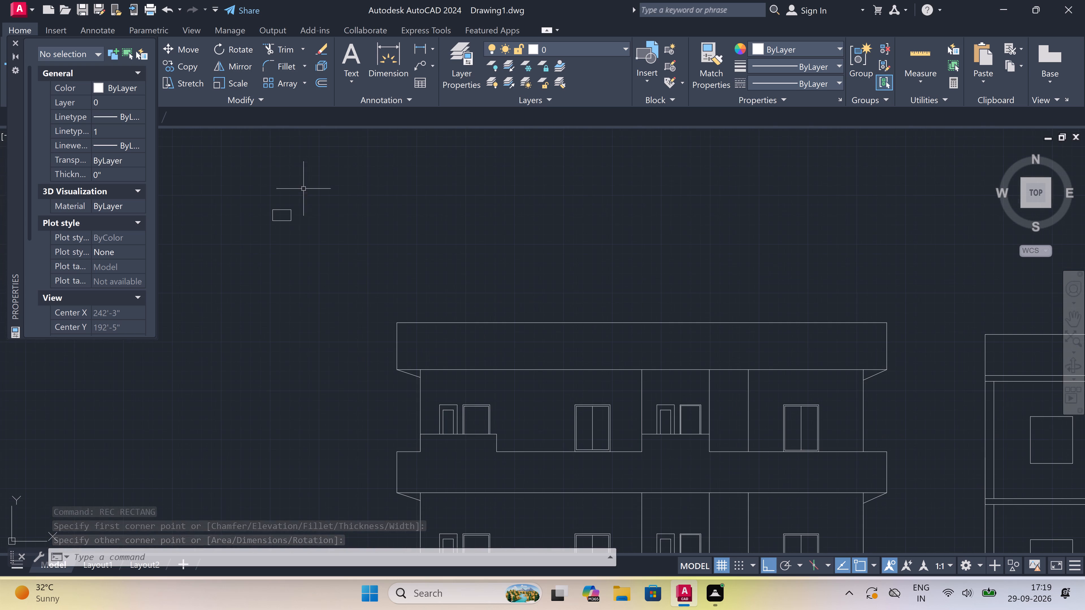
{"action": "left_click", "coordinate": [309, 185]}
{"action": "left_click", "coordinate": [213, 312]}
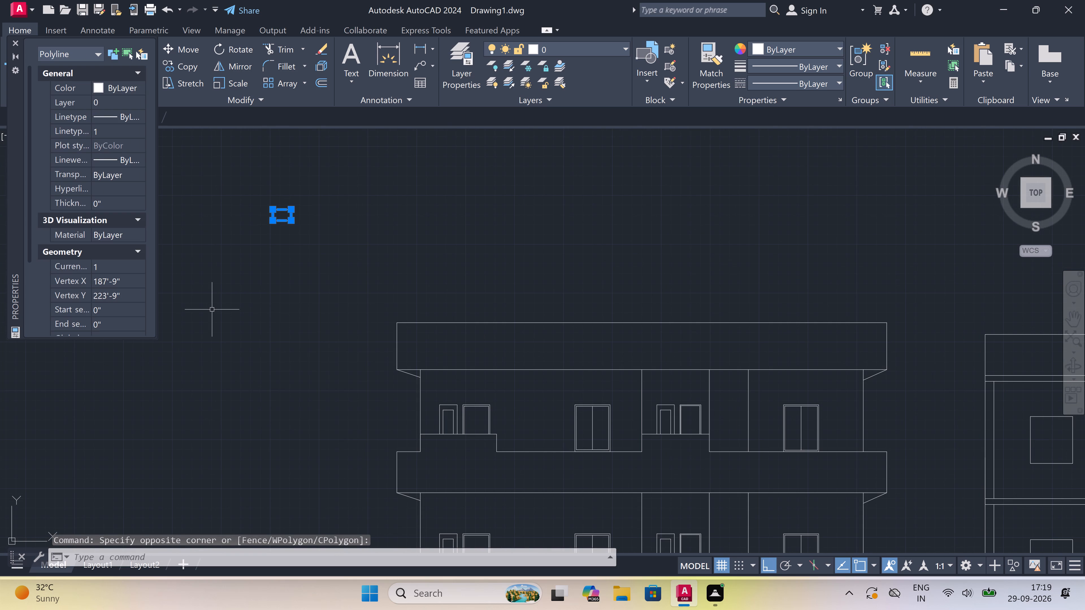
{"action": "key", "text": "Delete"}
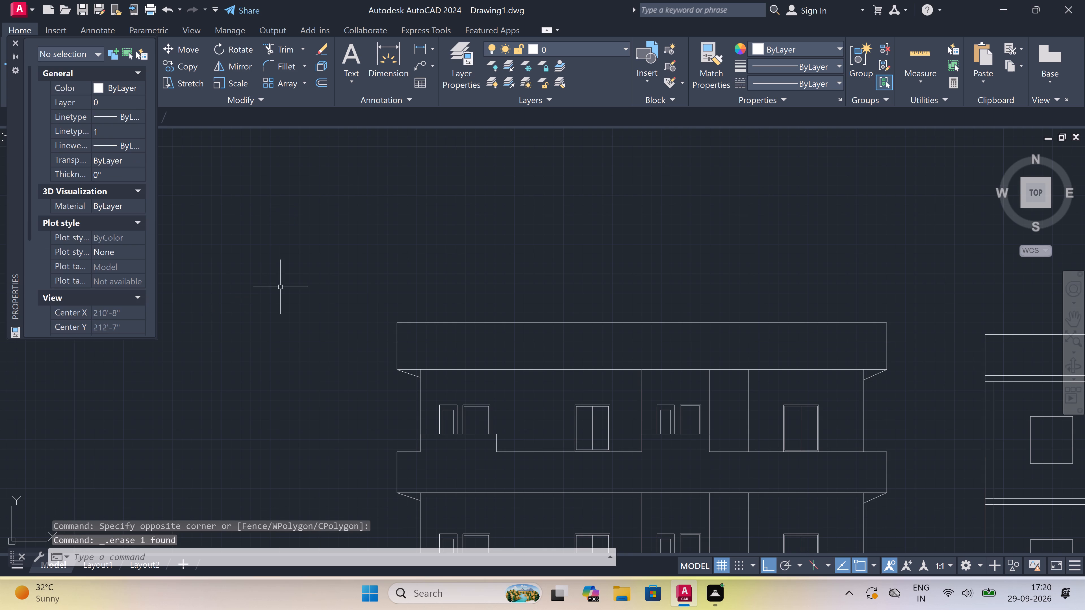
Draw a rectangular border enclosing the elevation, the section and both floor plans, with a margin all around.
{"action": "scroll", "coordinate": [289, 282], "scroll_direction": "down", "scroll_amount": 4}
{"action": "type", "text": "REC"}
{"action": "key", "text": "space"}
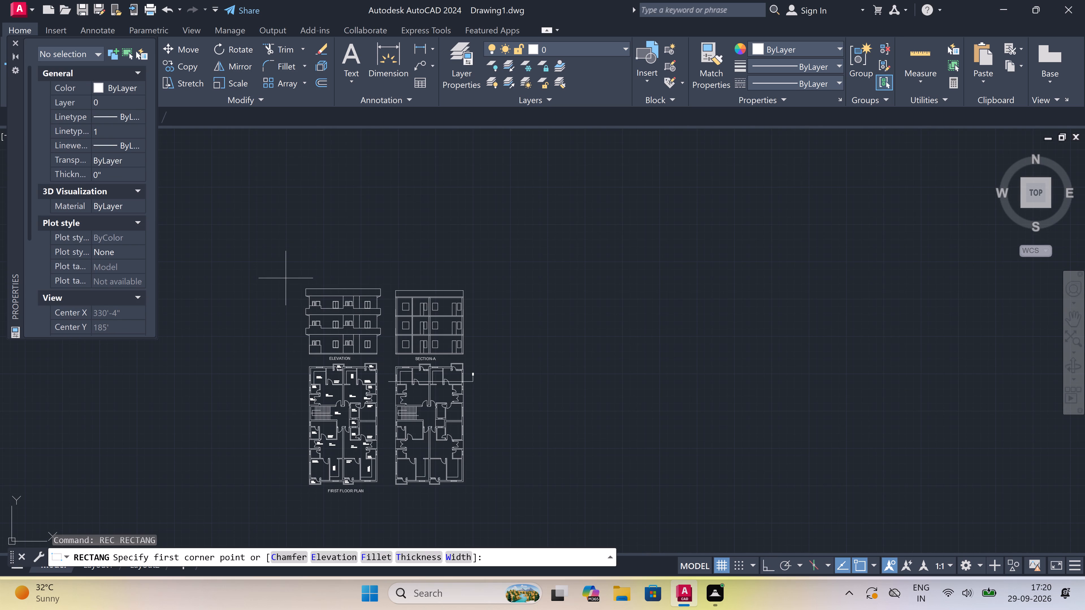
{"action": "scroll", "coordinate": [287, 278], "scroll_direction": "down", "scroll_amount": 1}
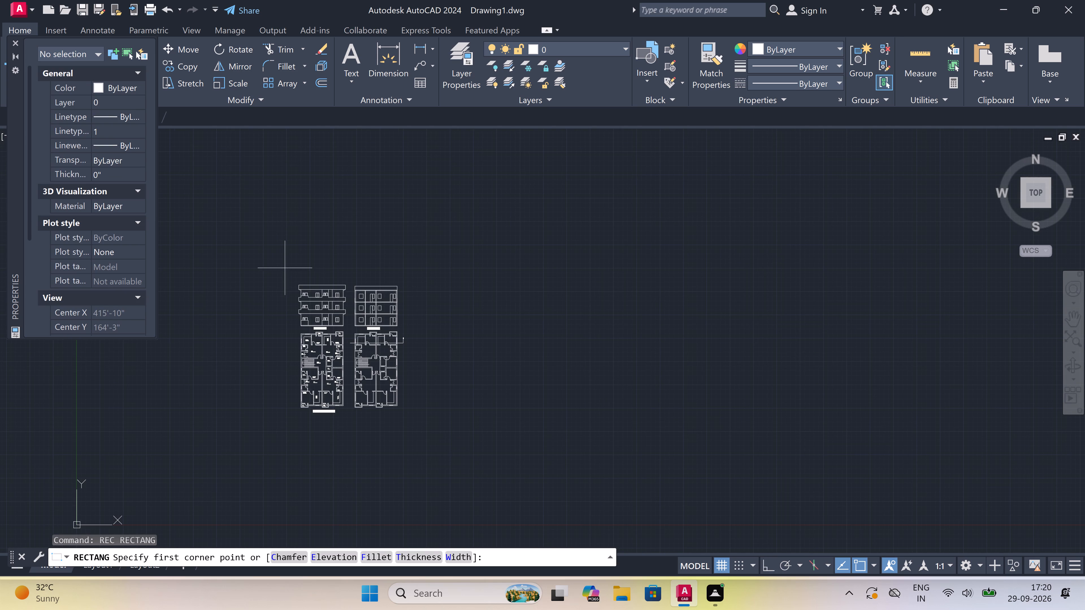
{"action": "left_click", "coordinate": [287, 269]}
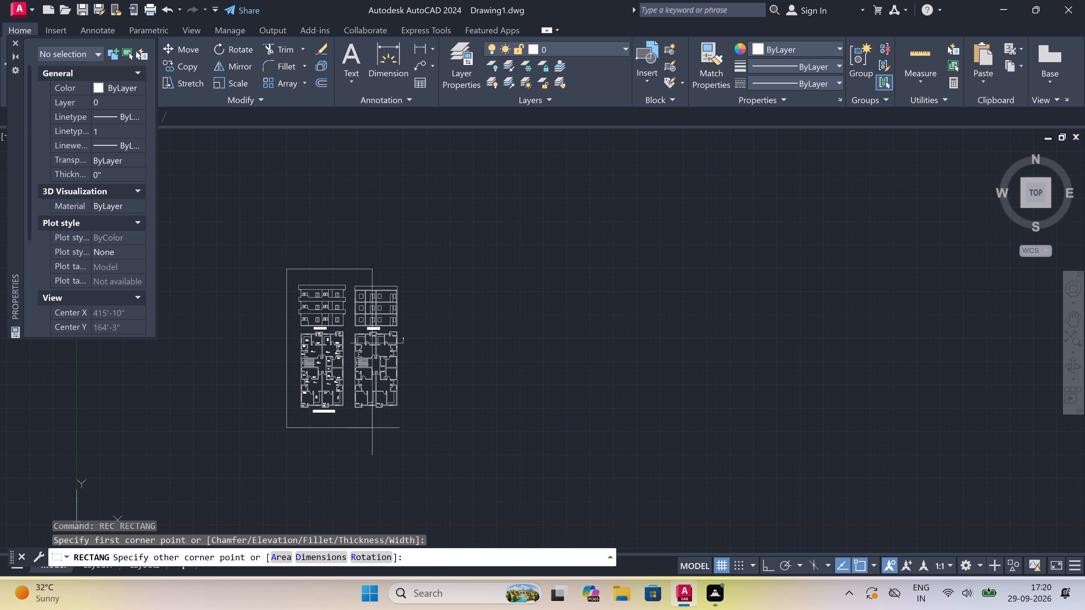
{"action": "left_click", "coordinate": [415, 433]}
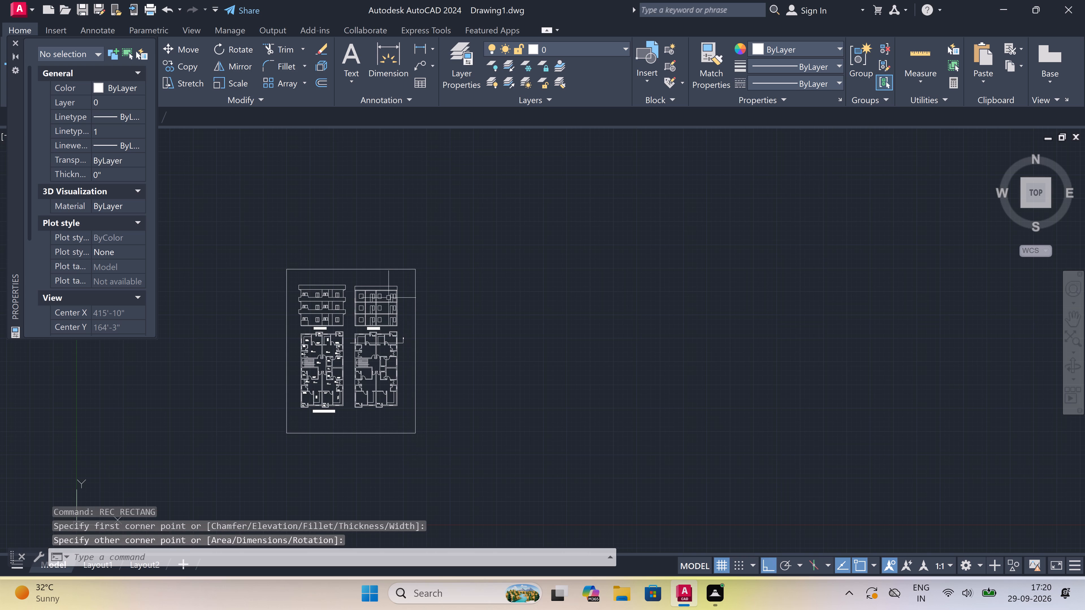
Add the multiline text label PARAPET WALL-3'6" just outside the section drawing, beside its parapet.
{"action": "scroll", "coordinate": [402, 296], "scroll_direction": "up", "scroll_amount": 4}
{"action": "scroll", "coordinate": [401, 239], "scroll_direction": "up", "scroll_amount": 1}
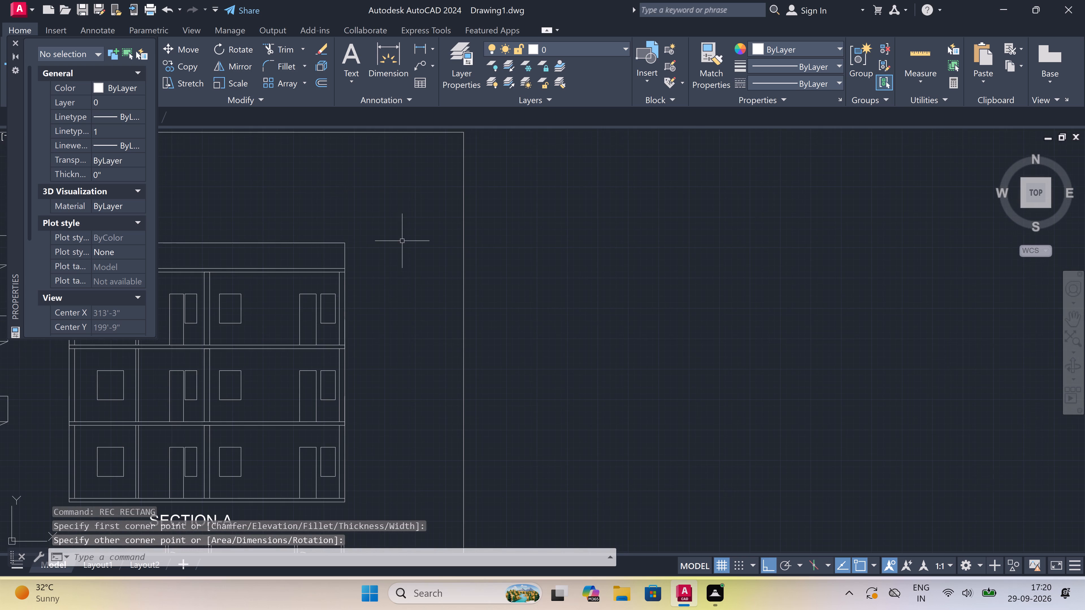
{"action": "scroll", "coordinate": [401, 239], "scroll_direction": "up", "scroll_amount": 1}
{"action": "type", "text": "MT"}
{"action": "key", "text": "space"}
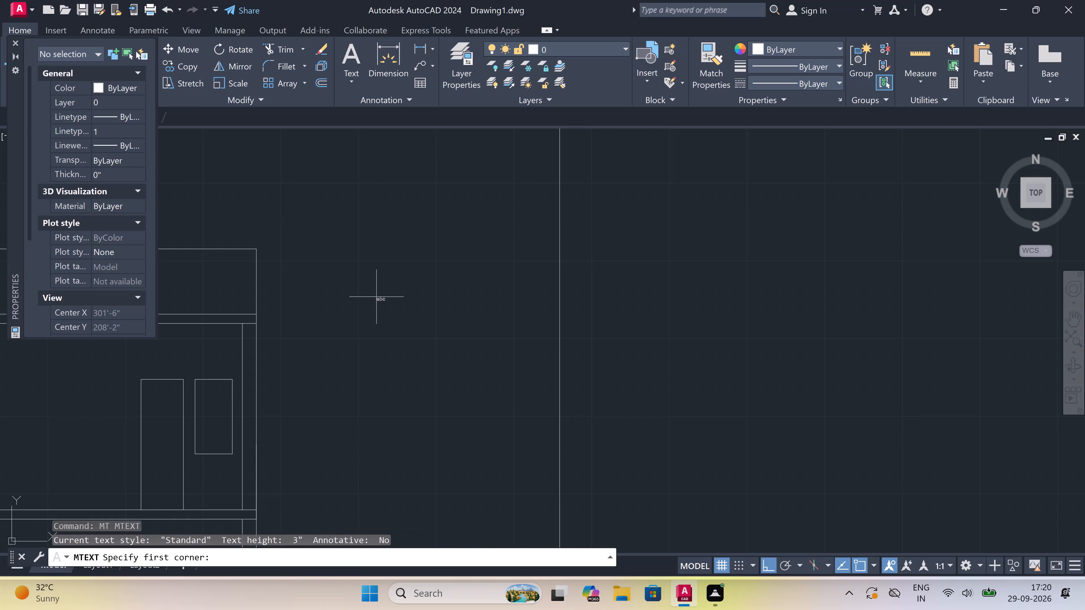
{"action": "left_click", "coordinate": [309, 274]}
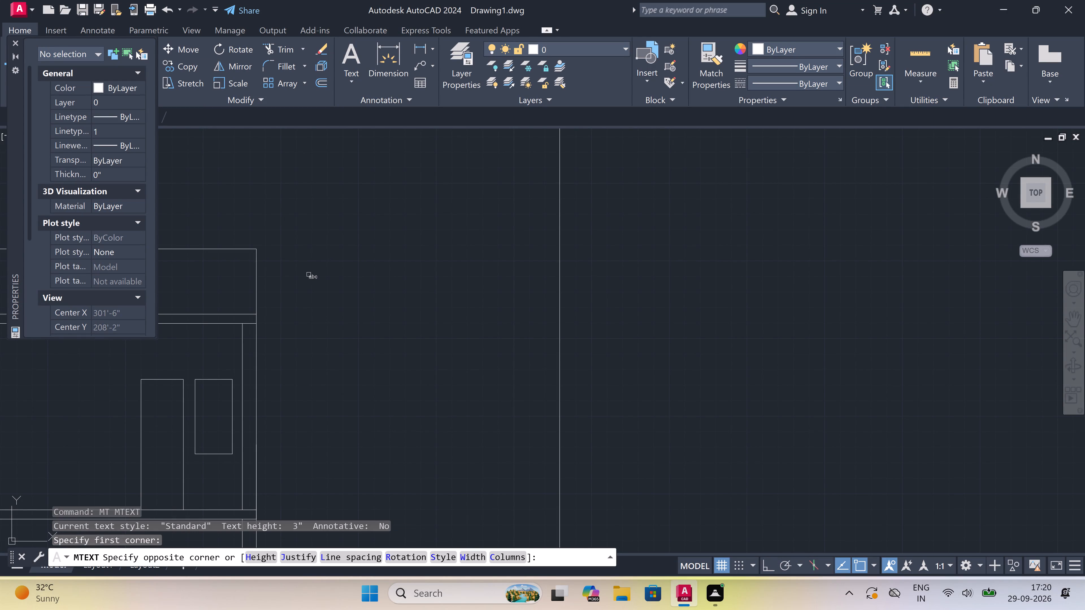
{"action": "left_click", "coordinate": [605, 293]}
{"action": "type", "text": "PARA"}
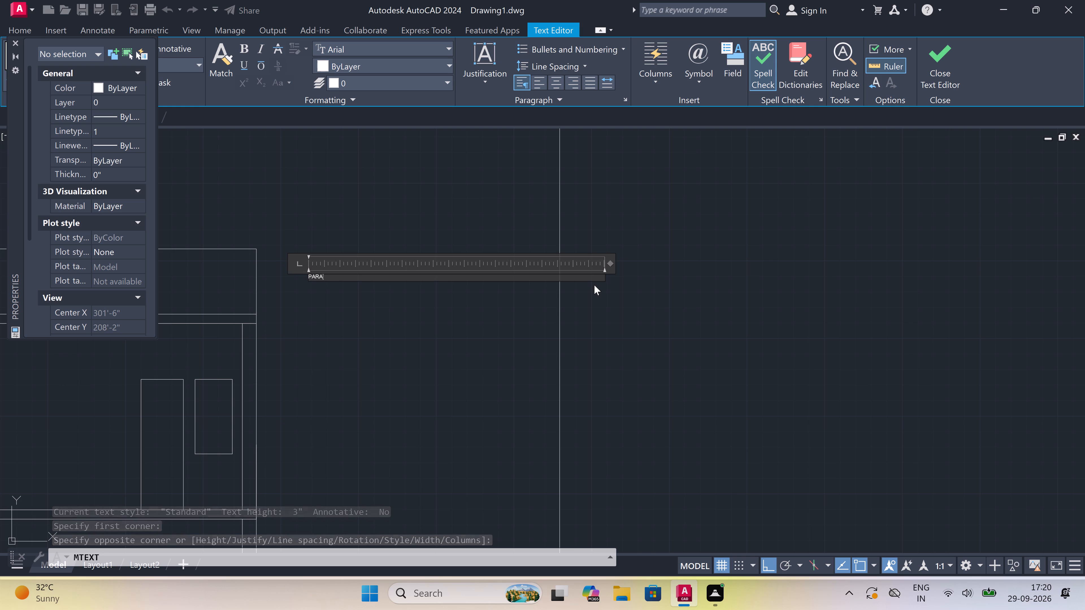
{"action": "scroll", "coordinate": [287, 287], "scroll_direction": "up", "scroll_amount": 2}
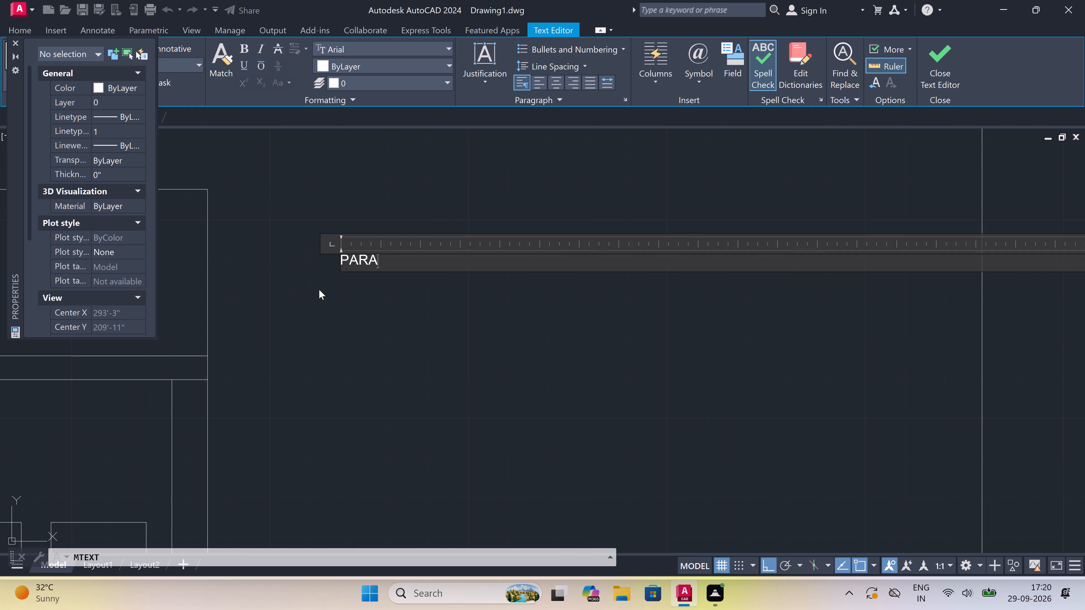
{"action": "type", "text": "PET W"}
{"action": "key", "text": "a"}
{"action": "type", "text": "LL"}
{"action": "type", "text": "-3"}
{"action": "type", "text": "'6"}
{"action": "key", "text": "shift+quotedbl"}
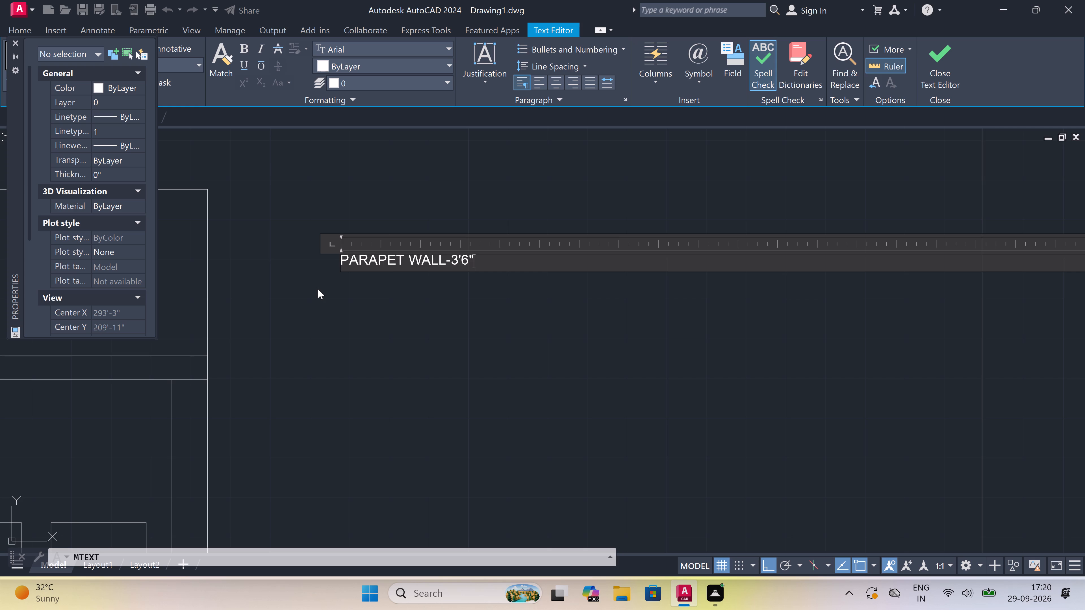
{"action": "left_click", "coordinate": [313, 301]}
Add the multiline text label SLAB-6" below the parapet label, beside the section's roof slab.
{"action": "key", "text": "space"}
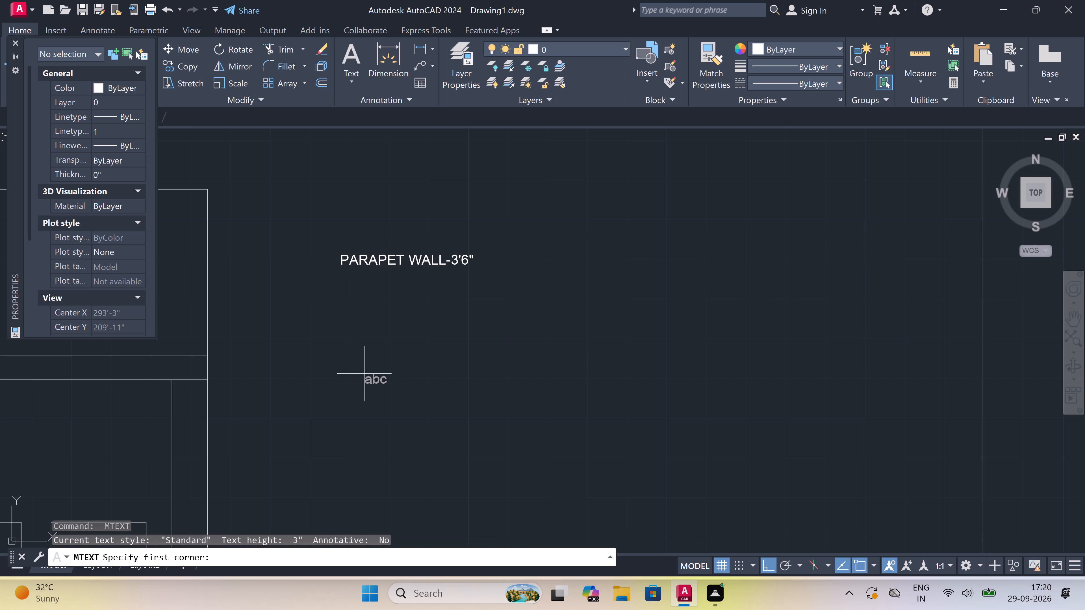
{"action": "left_click", "coordinate": [355, 357]}
{"action": "left_click", "coordinate": [563, 376]}
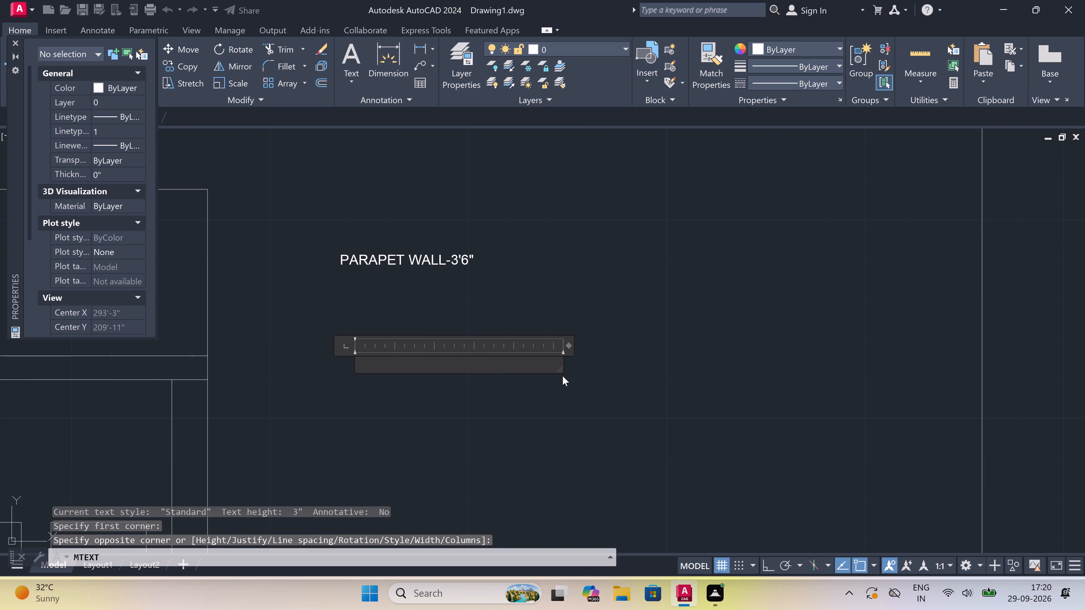
{"action": "key", "text": "s"}
{"action": "type", "text": "LAB"}
{"action": "type", "text": "-6"}
{"action": "key", "text": "shift+quotedbl"}
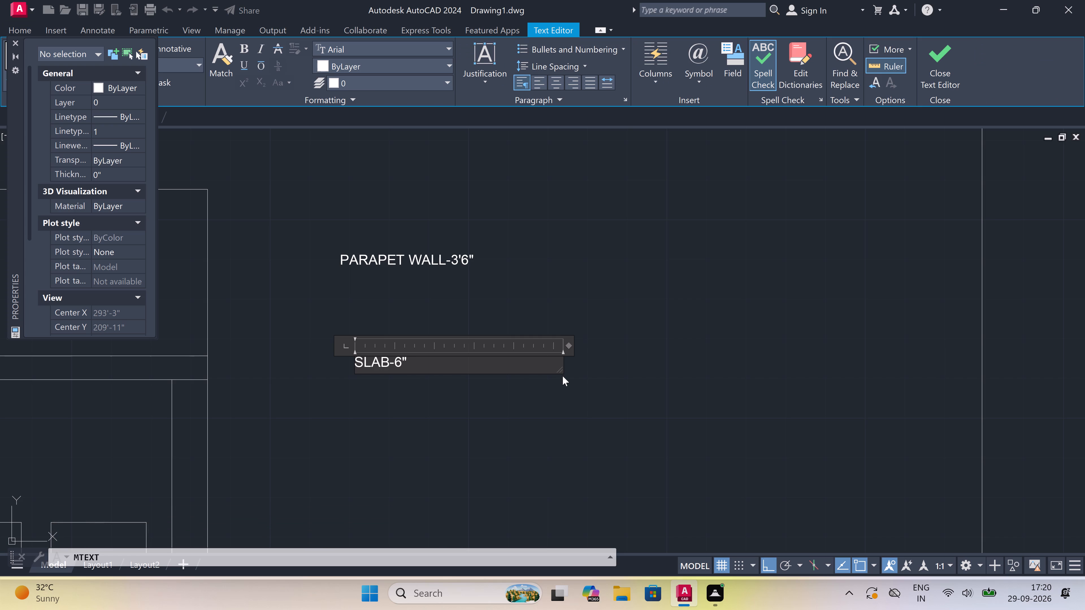
{"action": "left_click", "coordinate": [422, 410]}
Add the multiline text label BRICK WALL-10' below the roof slab label, beside the section's top-floor wall.
{"action": "scroll", "coordinate": [424, 374], "scroll_direction": "down", "scroll_amount": 4}
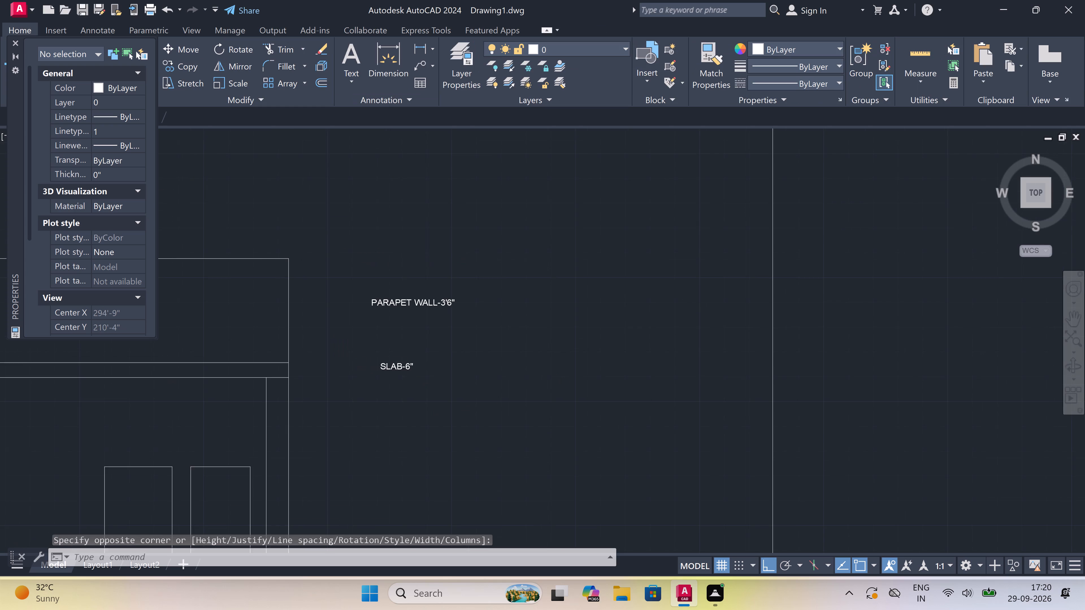
{"action": "scroll", "coordinate": [420, 383], "scroll_direction": "down", "scroll_amount": 1}
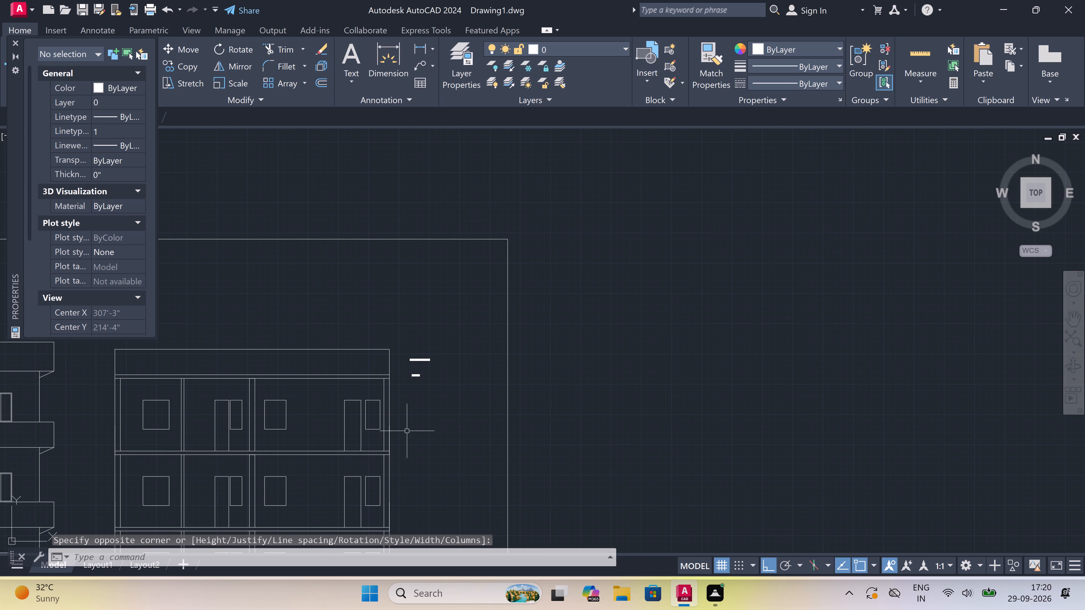
{"action": "scroll", "coordinate": [407, 430], "scroll_direction": "up", "scroll_amount": 3}
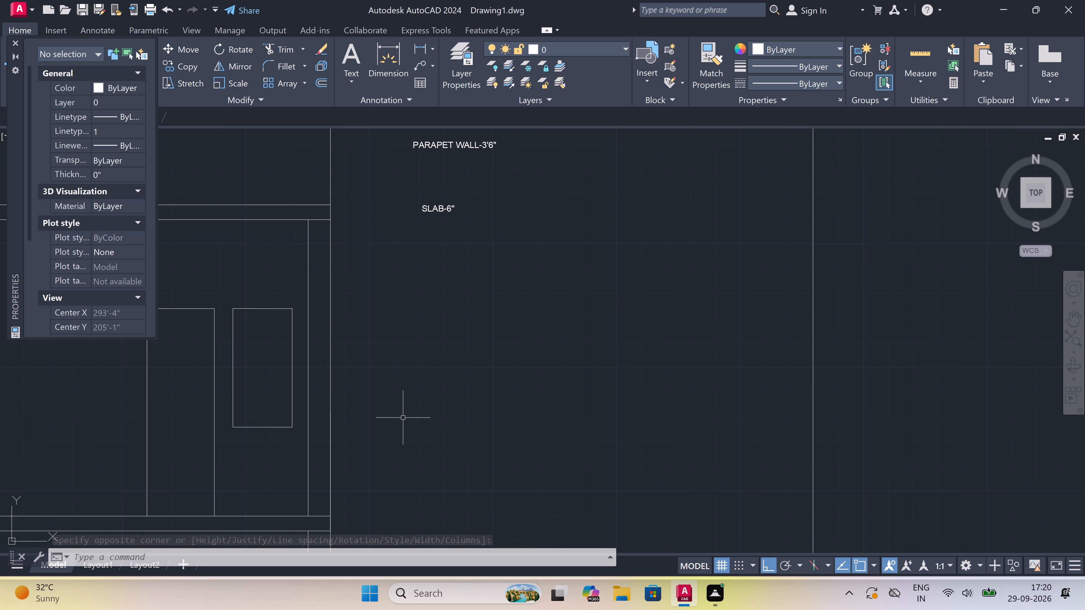
{"action": "key", "text": "space"}
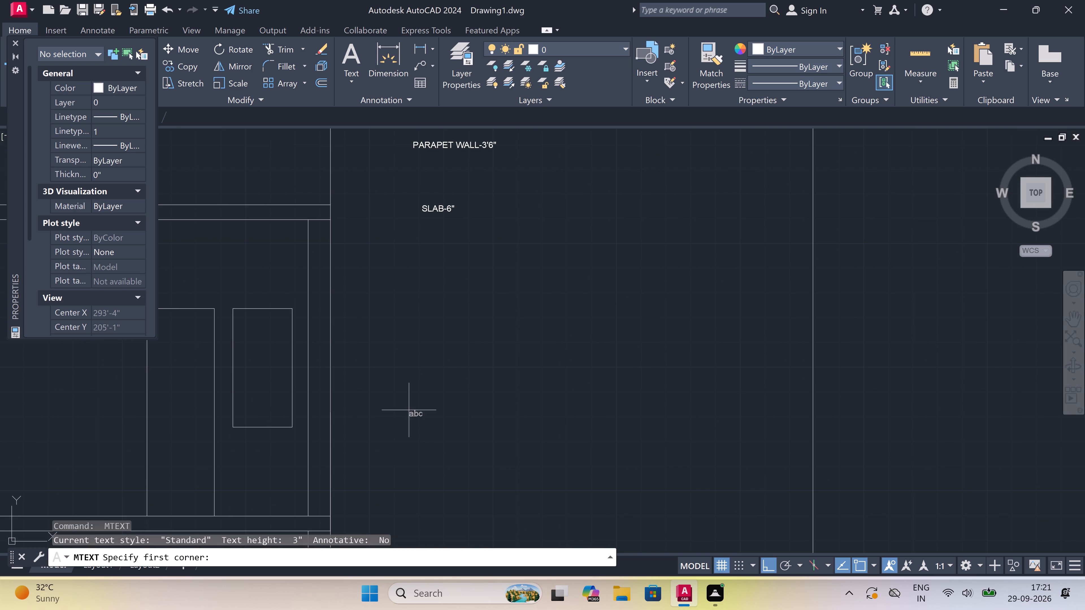
{"action": "left_click", "coordinate": [427, 374]}
{"action": "left_click", "coordinate": [852, 409]}
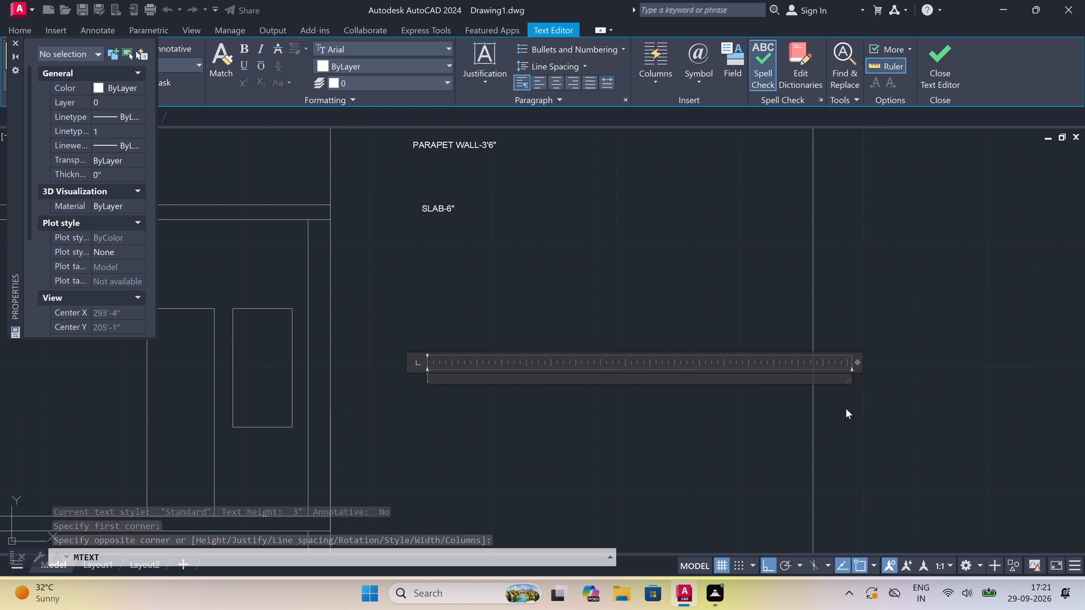
{"action": "type", "text": "BRICK WA"}
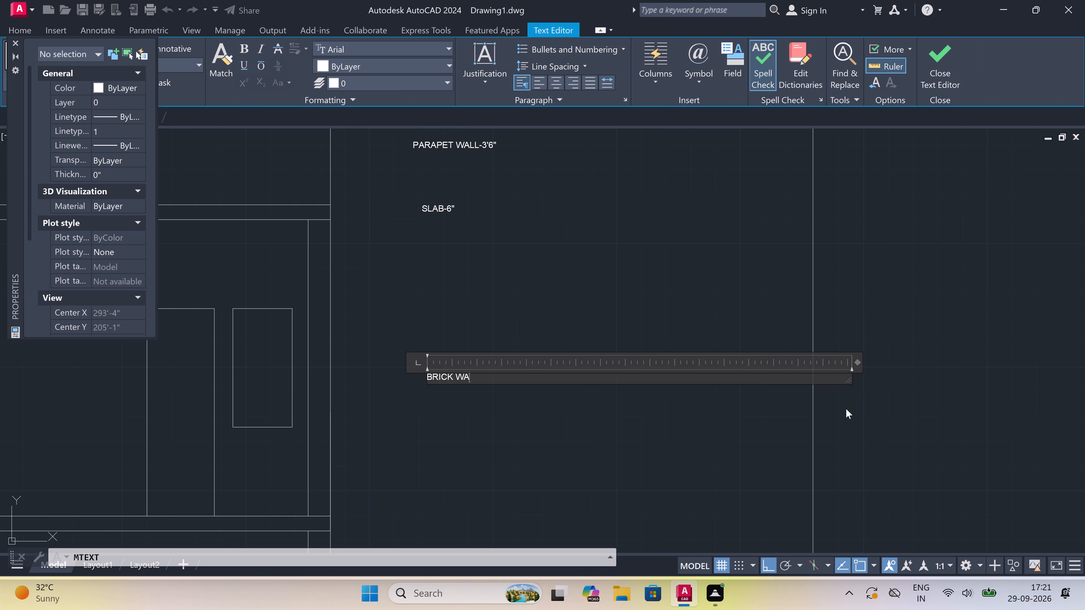
{"action": "type", "text": "LL"}
{"action": "key", "text": "minus"}
{"action": "type", "text": "0'"}
{"action": "scroll", "coordinate": [473, 389], "scroll_direction": "up", "scroll_amount": 1}
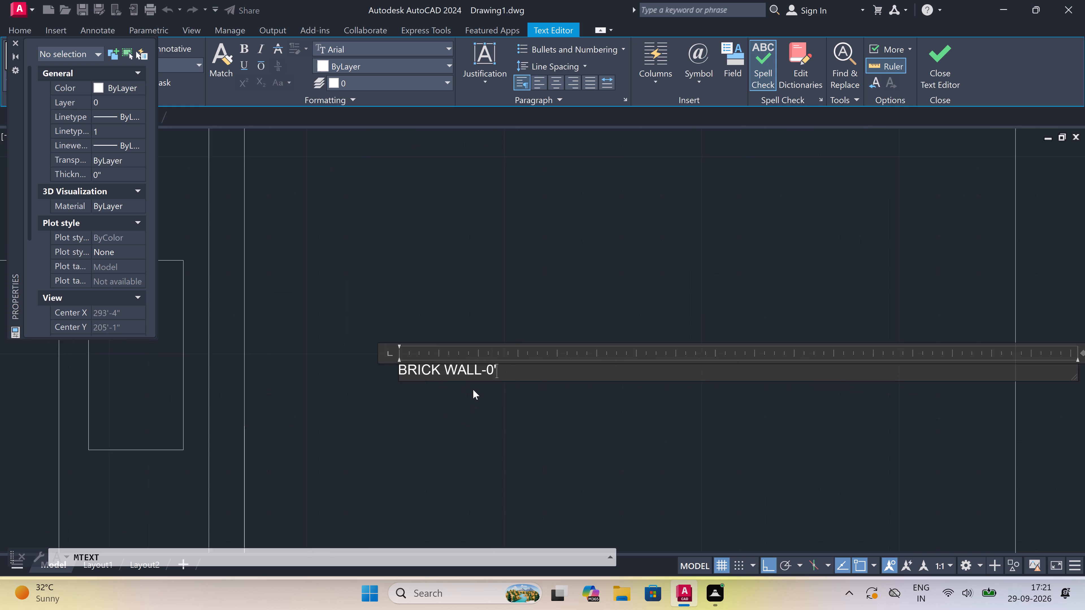
{"action": "scroll", "coordinate": [473, 389], "scroll_direction": "up", "scroll_amount": 2}
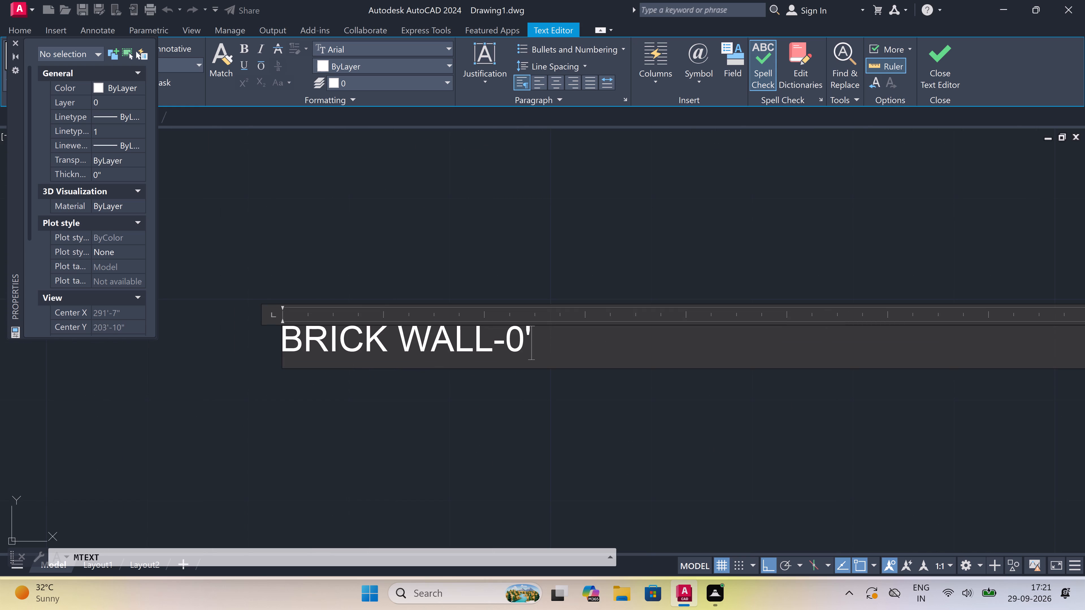
{"action": "left_click", "coordinate": [503, 341]}
{"action": "key", "text": "1"}
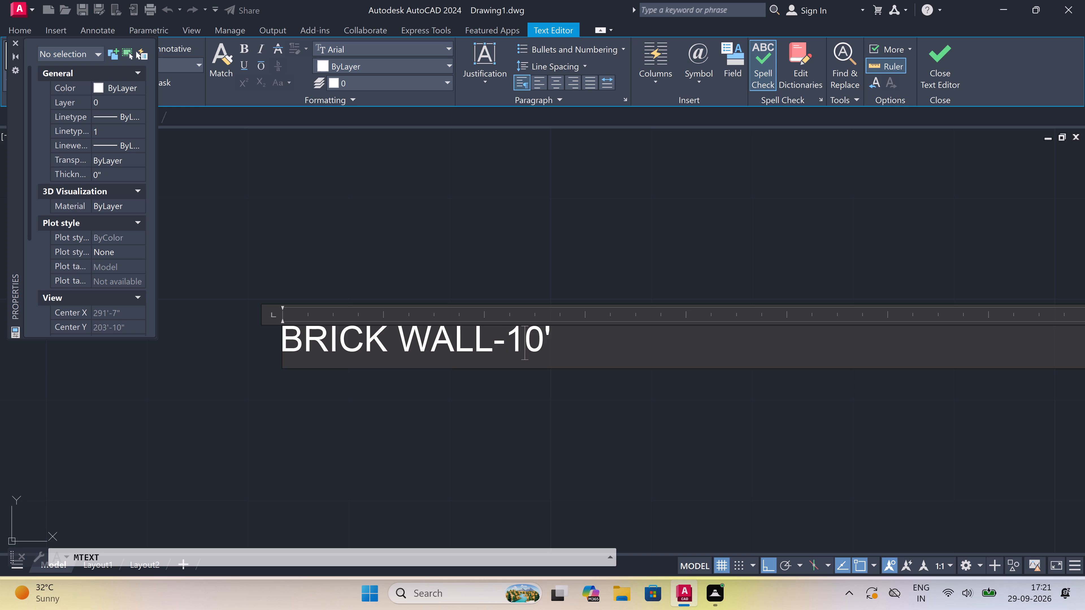
{"action": "scroll", "coordinate": [500, 339], "scroll_direction": "down", "scroll_amount": 3}
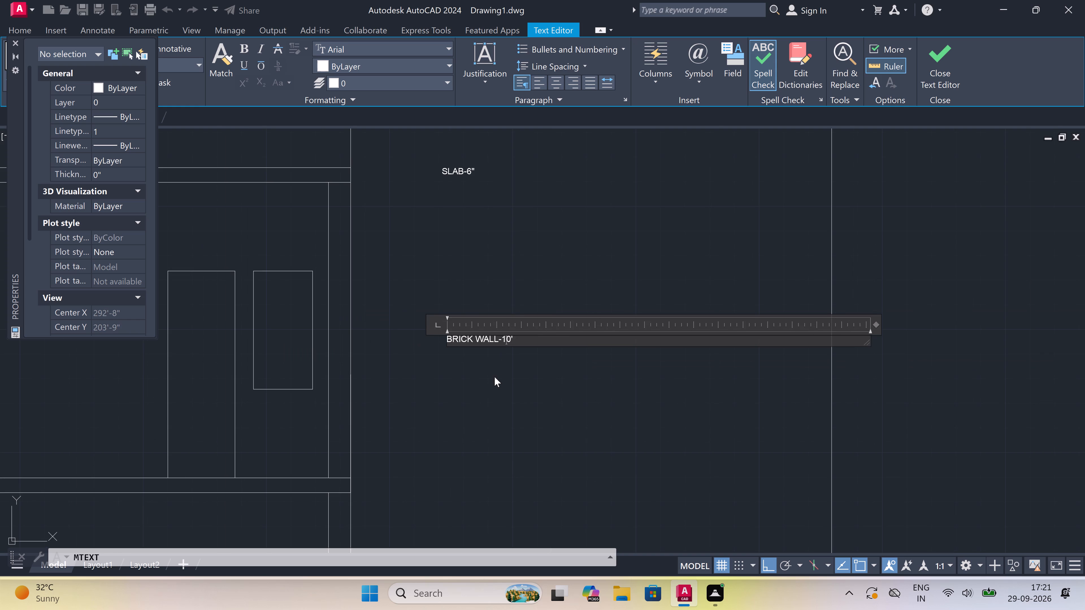
{"action": "left_click", "coordinate": [494, 377]}
Add the multiline text label SLAB-6" outside the section drawing, beside its ground-level base slab.
{"action": "scroll", "coordinate": [490, 348], "scroll_direction": "down", "scroll_amount": 5}
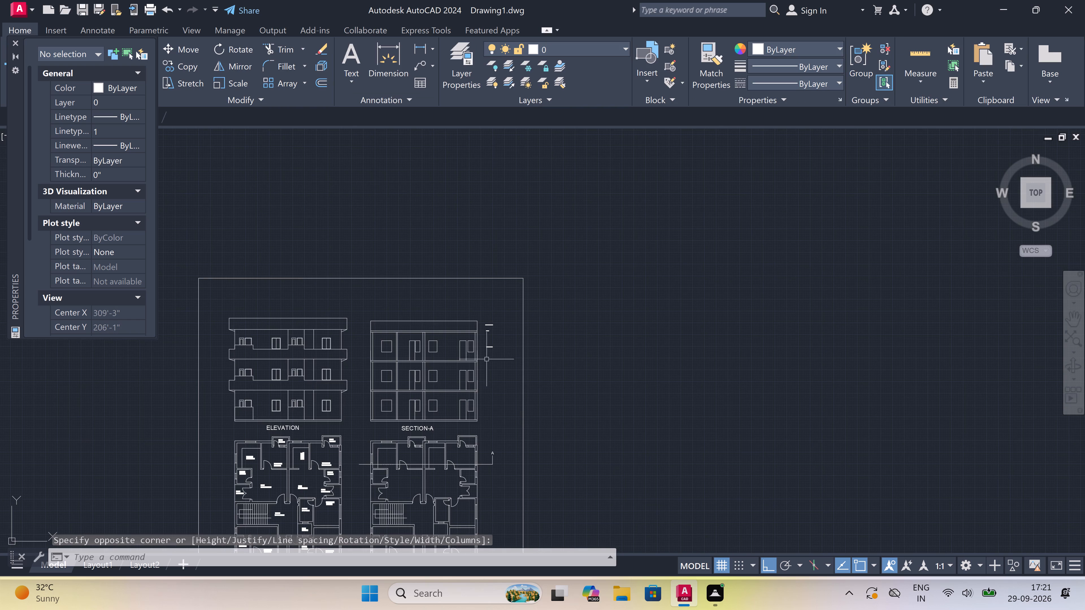
{"action": "scroll", "coordinate": [486, 362], "scroll_direction": "up", "scroll_amount": 3}
{"action": "scroll", "coordinate": [486, 362], "scroll_direction": "down", "scroll_amount": 1}
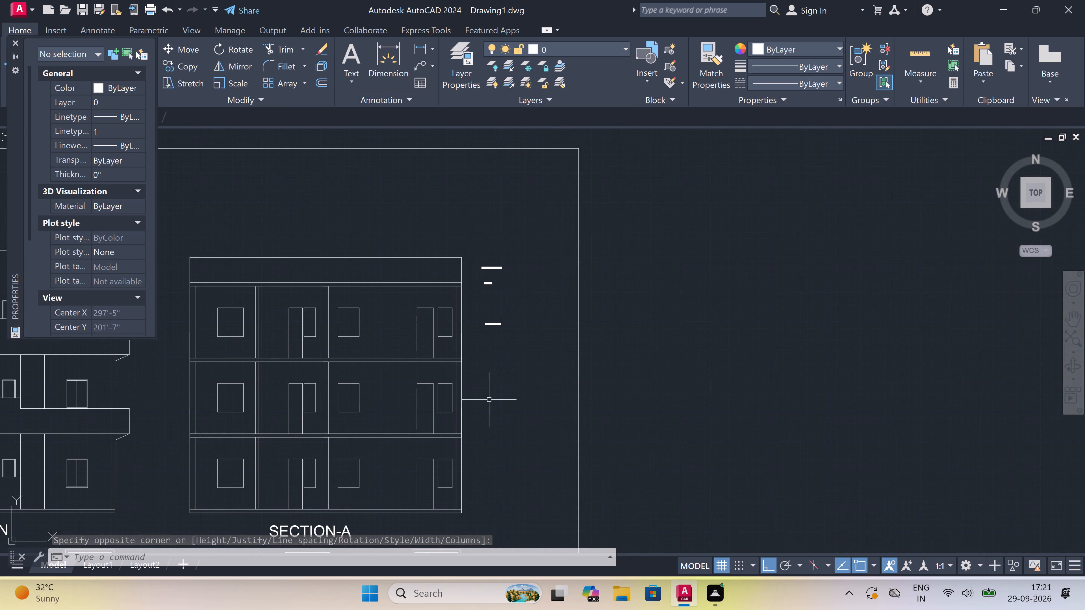
{"action": "scroll", "coordinate": [489, 378], "scroll_direction": "down", "scroll_amount": 1}
{"action": "scroll", "coordinate": [484, 470], "scroll_direction": "up", "scroll_amount": 1}
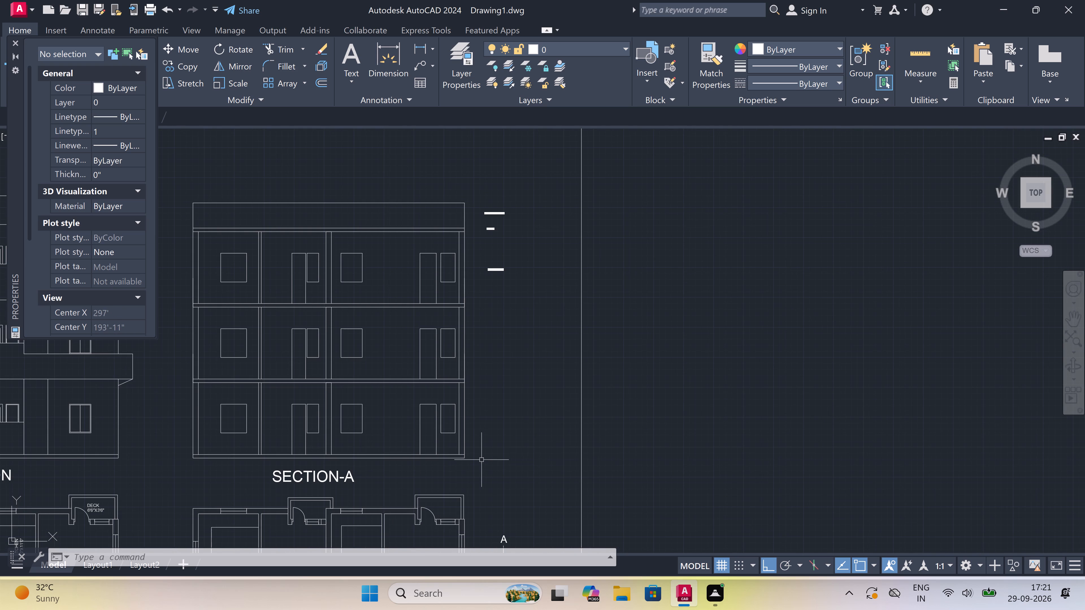
{"action": "type", "text": "MT"}
{"action": "key", "text": "space"}
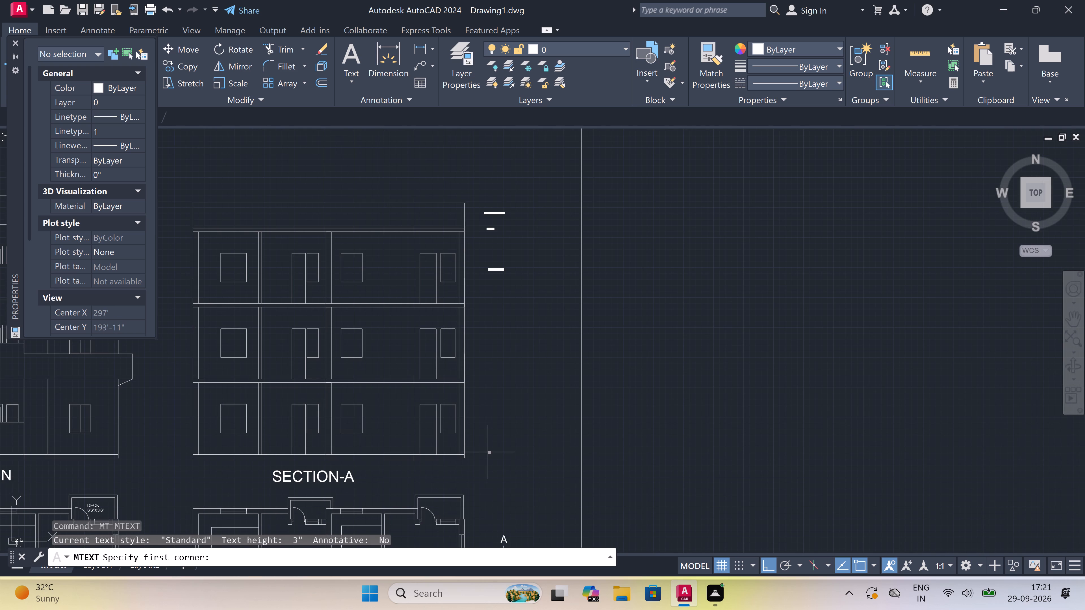
{"action": "scroll", "coordinate": [487, 451], "scroll_direction": "up", "scroll_amount": 2}
{"action": "left_click", "coordinate": [487, 451]}
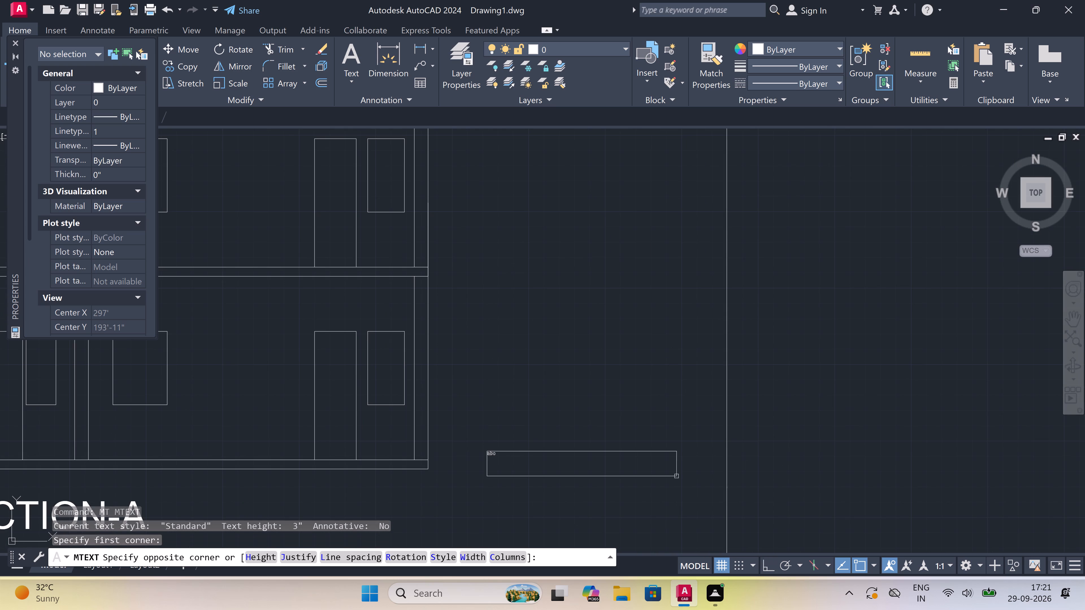
{"action": "left_click", "coordinate": [683, 474]}
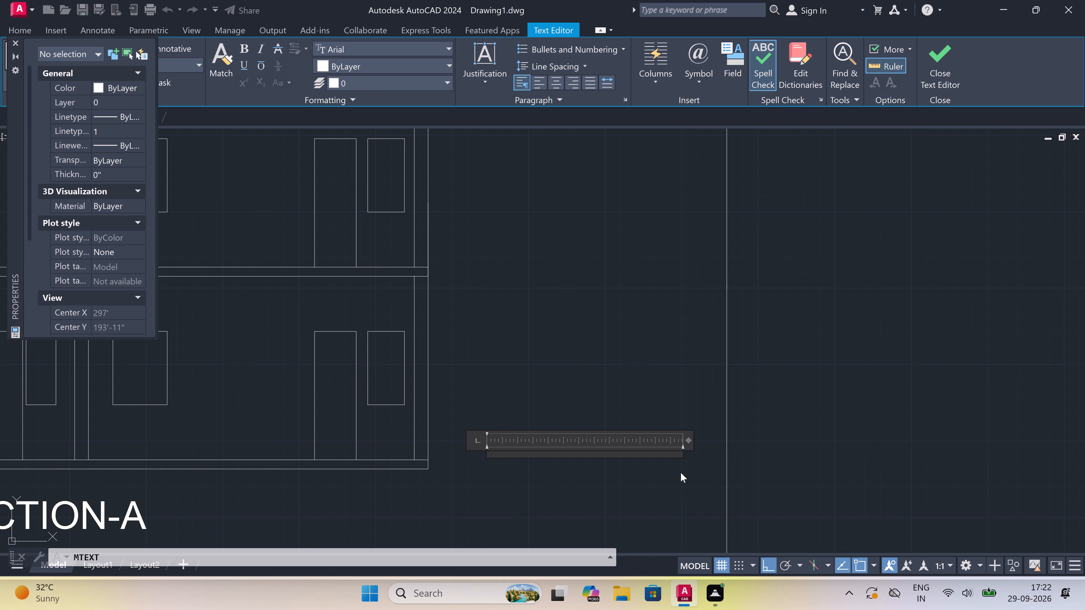
{"action": "key", "text": "s"}
{"action": "type", "text": "LA"}
{"action": "key", "text": "b"}
{"action": "type", "text": "-6"}
{"action": "key", "text": "shift+quotedbl"}
{"action": "double_click", "coordinate": [518, 391]}
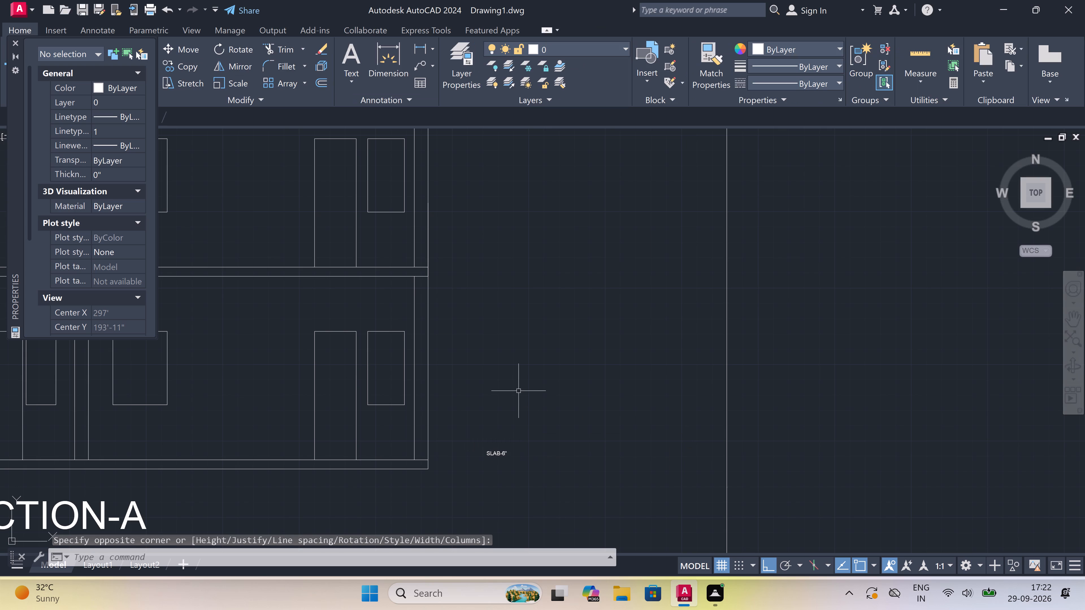
Set the text height of the four section labels, from PARAPET WALL-3'6" down to the base SLAB-6", to 9".
{"action": "scroll", "coordinate": [518, 391], "scroll_direction": "down", "scroll_amount": 1}
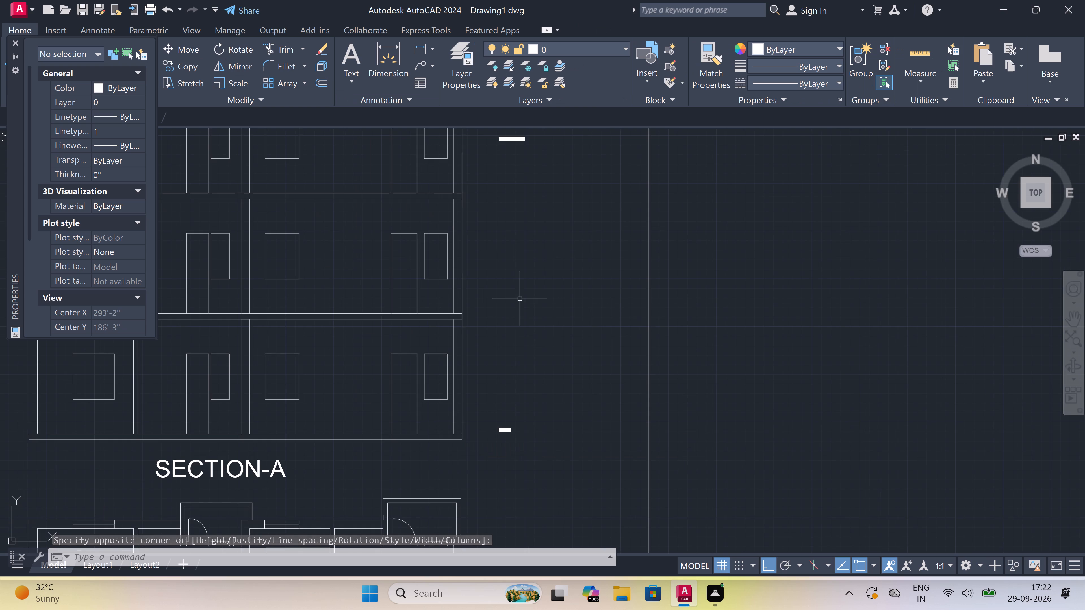
{"action": "scroll", "coordinate": [526, 215], "scroll_direction": "down", "scroll_amount": 1}
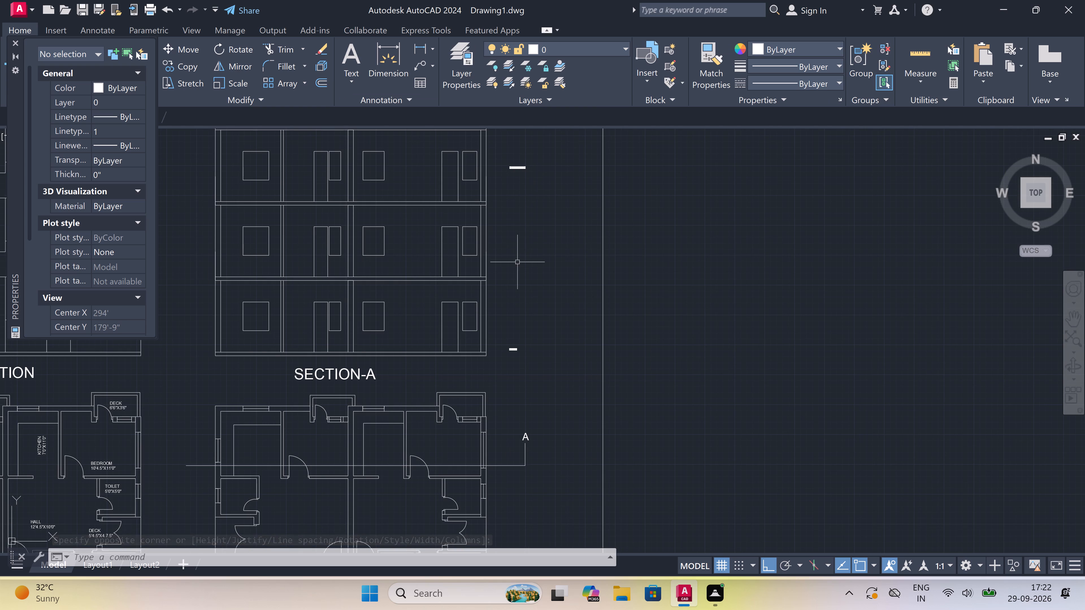
{"action": "scroll", "coordinate": [516, 267], "scroll_direction": "down", "scroll_amount": 2}
{"action": "scroll", "coordinate": [524, 234], "scroll_direction": "up", "scroll_amount": 1}
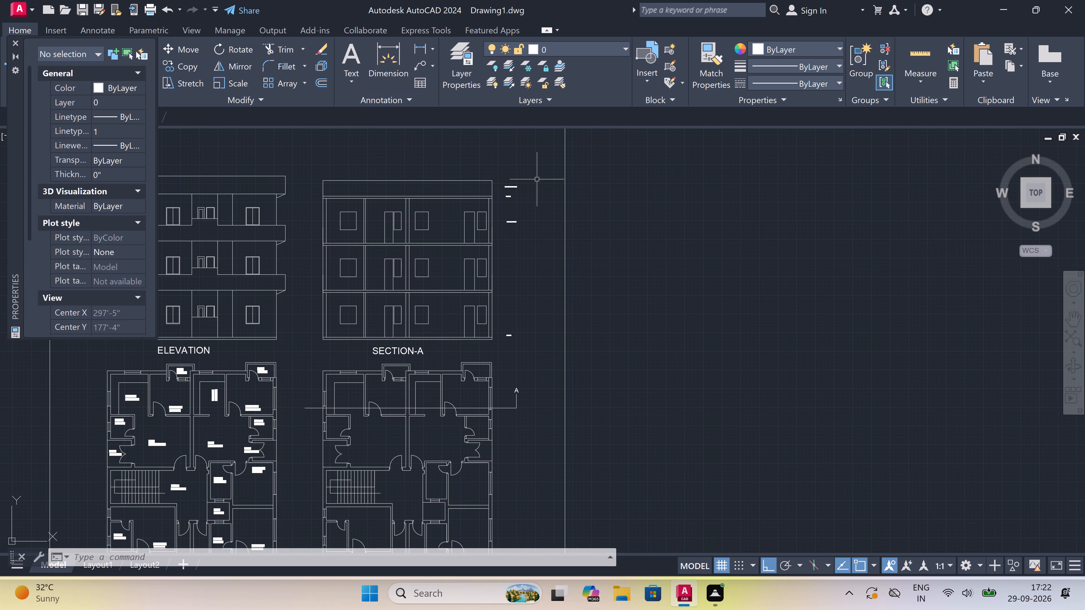
{"action": "scroll", "coordinate": [526, 182], "scroll_direction": "up", "scroll_amount": 1}
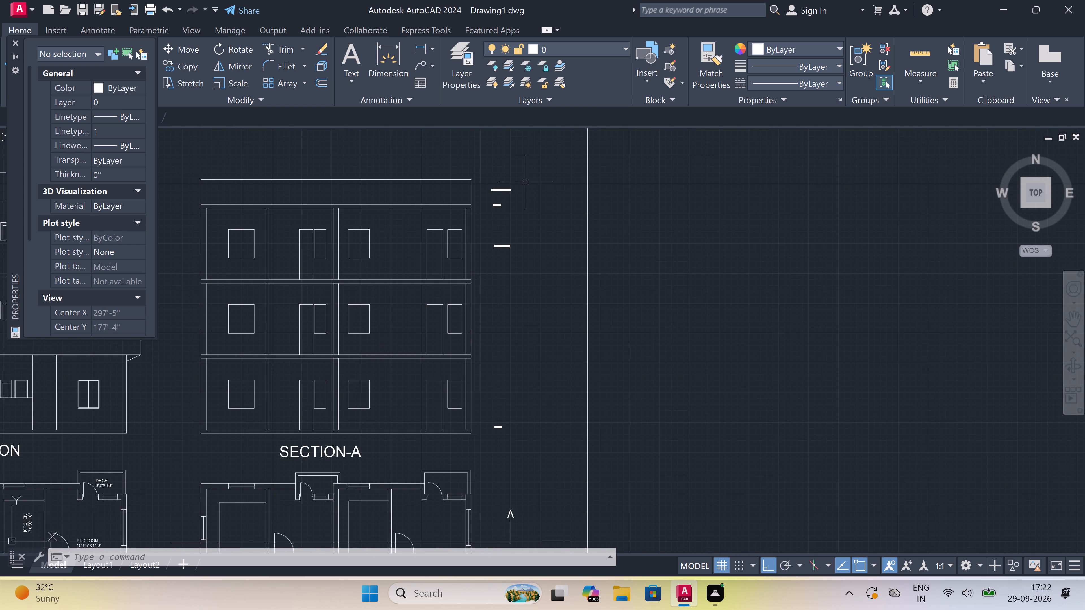
{"action": "scroll", "coordinate": [526, 182], "scroll_direction": "up", "scroll_amount": 1}
{"action": "scroll", "coordinate": [526, 184], "scroll_direction": "down", "scroll_amount": 1}
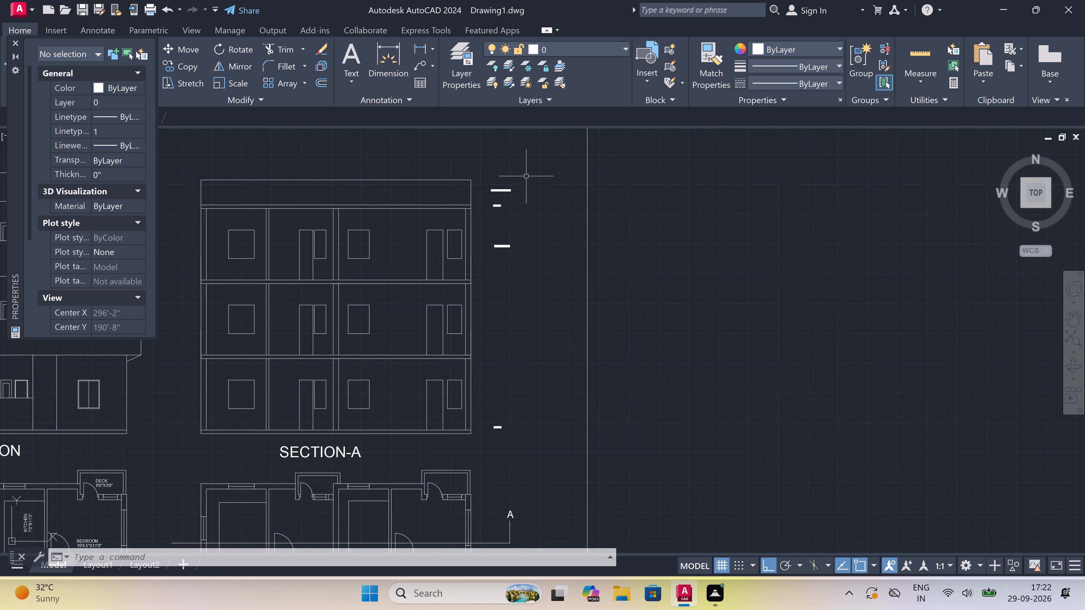
{"action": "left_click", "coordinate": [527, 175]}
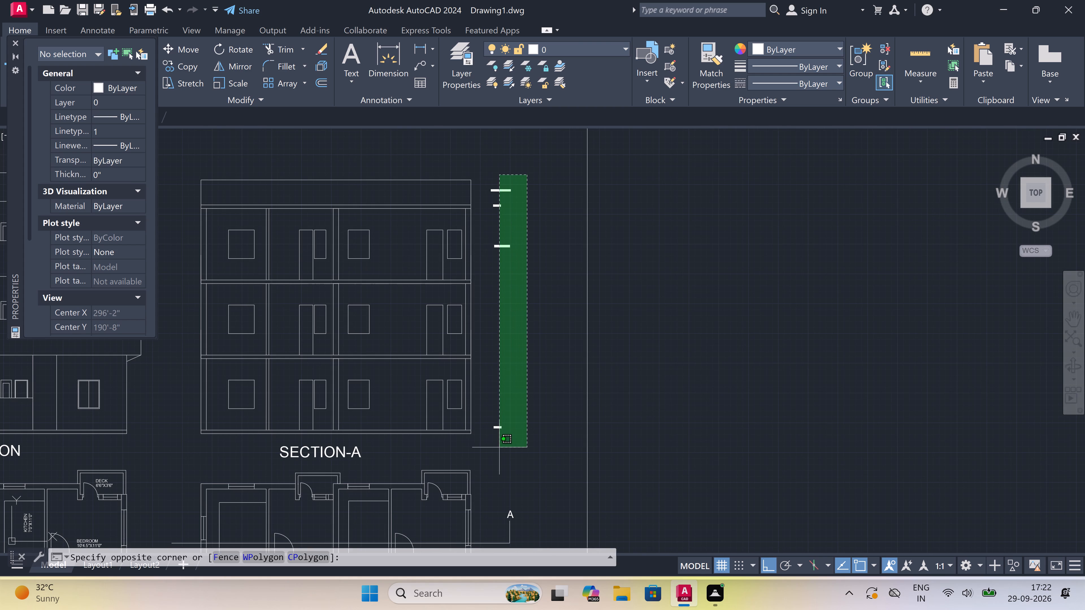
{"action": "left_click", "coordinate": [498, 444]}
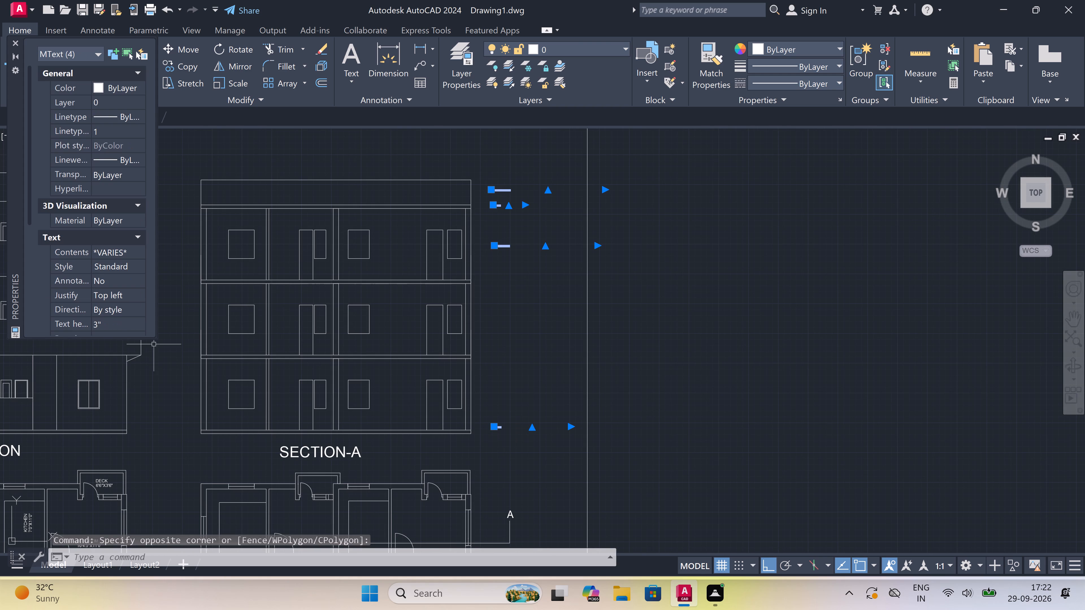
{"action": "left_click", "coordinate": [115, 330]}
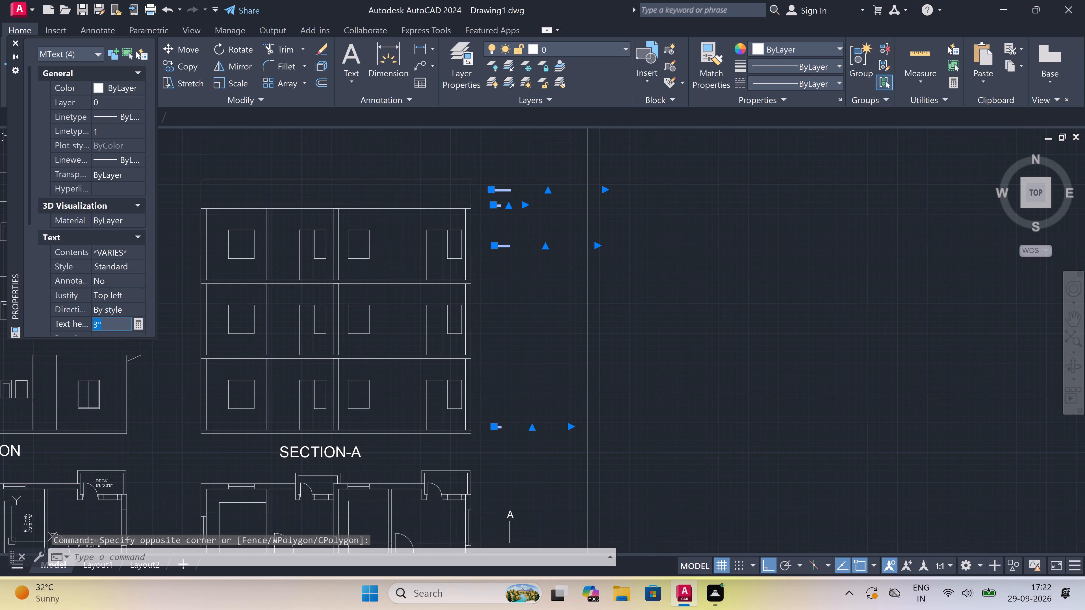
{"action": "key", "text": "BackSpace"}
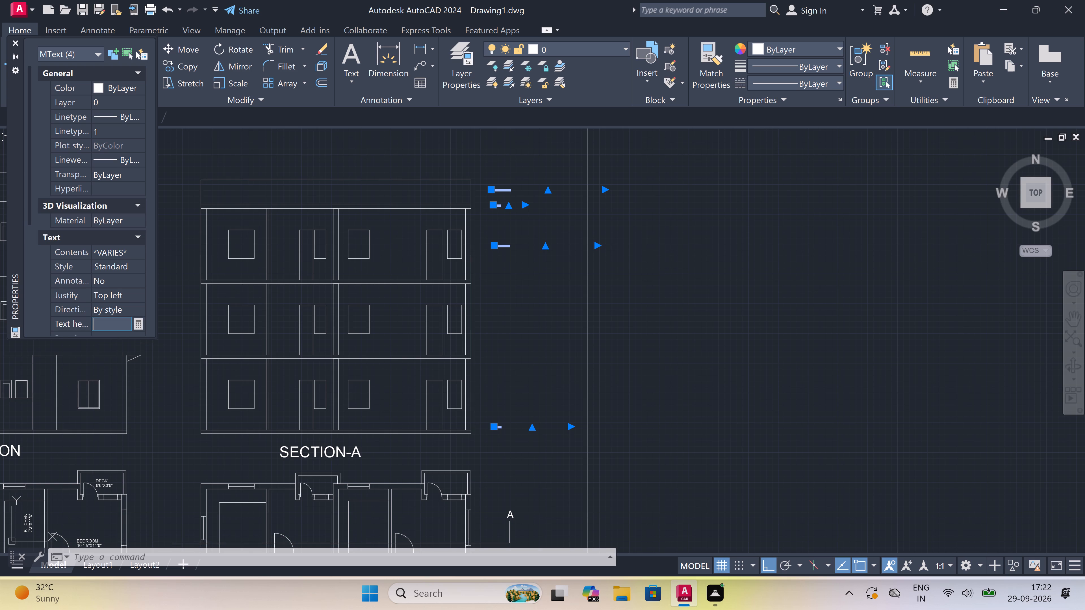
{"action": "key", "text": "9"}
{"action": "key", "text": "shift+quotedbl"}
{"action": "left_click", "coordinate": [275, 161]}
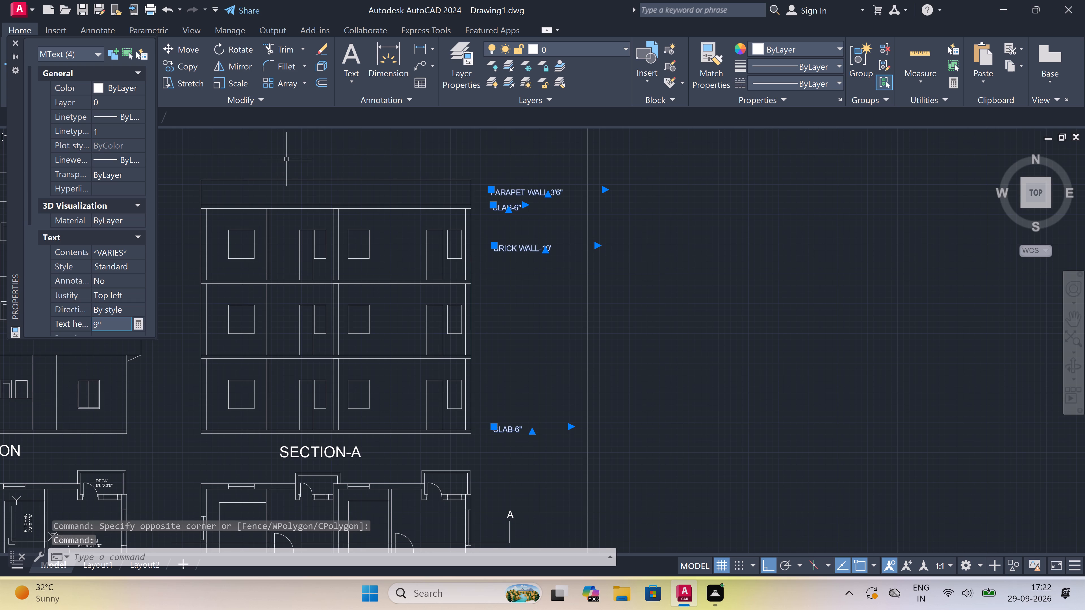
{"action": "key", "text": "Escape"}
Draw a short horizontal leader line from the parapet's outer edge towards the PARAPET WALL-3'6" label.
{"action": "type", "text": "L"}
{"action": "key", "text": "space"}
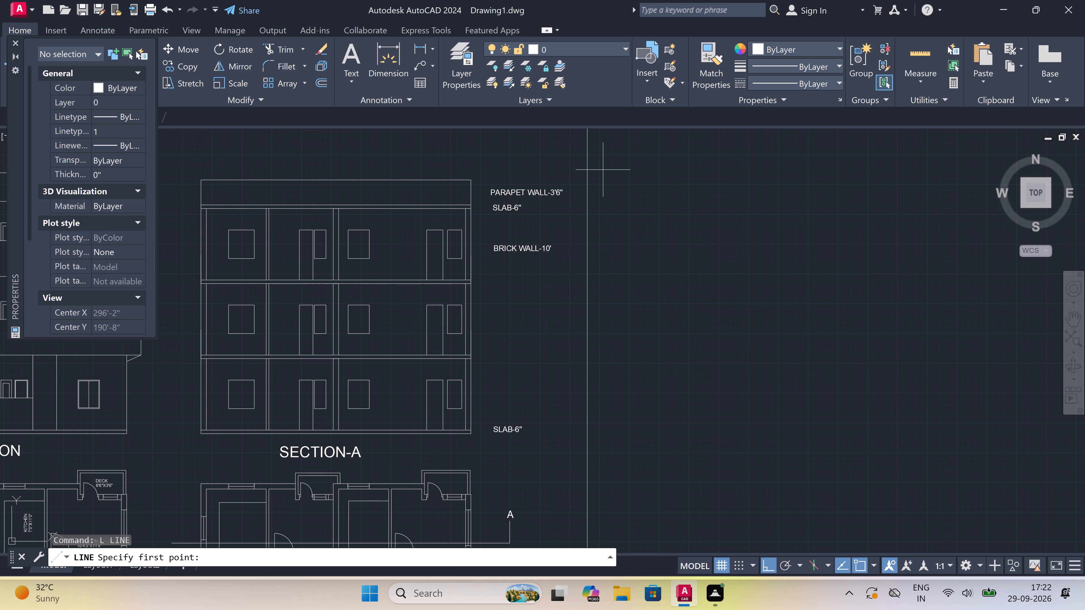
{"action": "scroll", "coordinate": [603, 171], "scroll_direction": "up", "scroll_amount": 1}
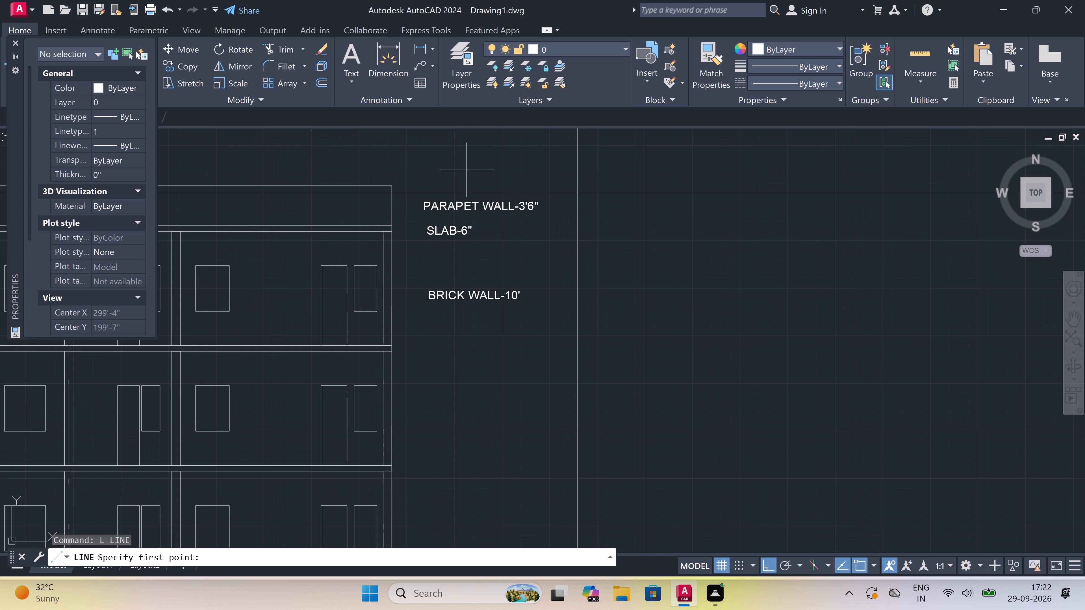
{"action": "scroll", "coordinate": [466, 169], "scroll_direction": "up", "scroll_amount": 1}
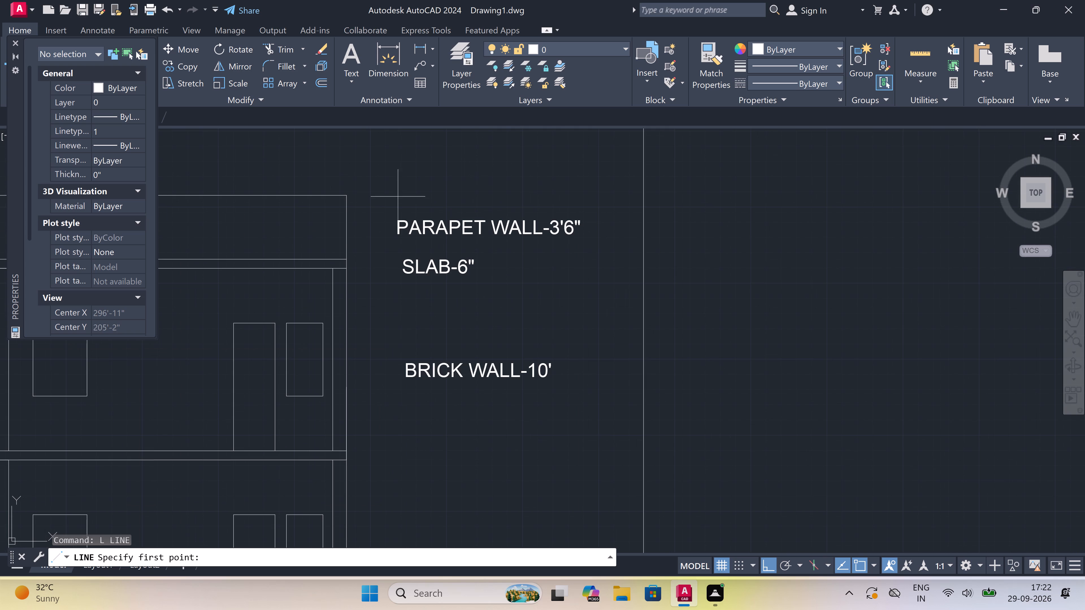
{"action": "scroll", "coordinate": [347, 222], "scroll_direction": "up", "scroll_amount": 1}
{"action": "left_click", "coordinate": [348, 221]}
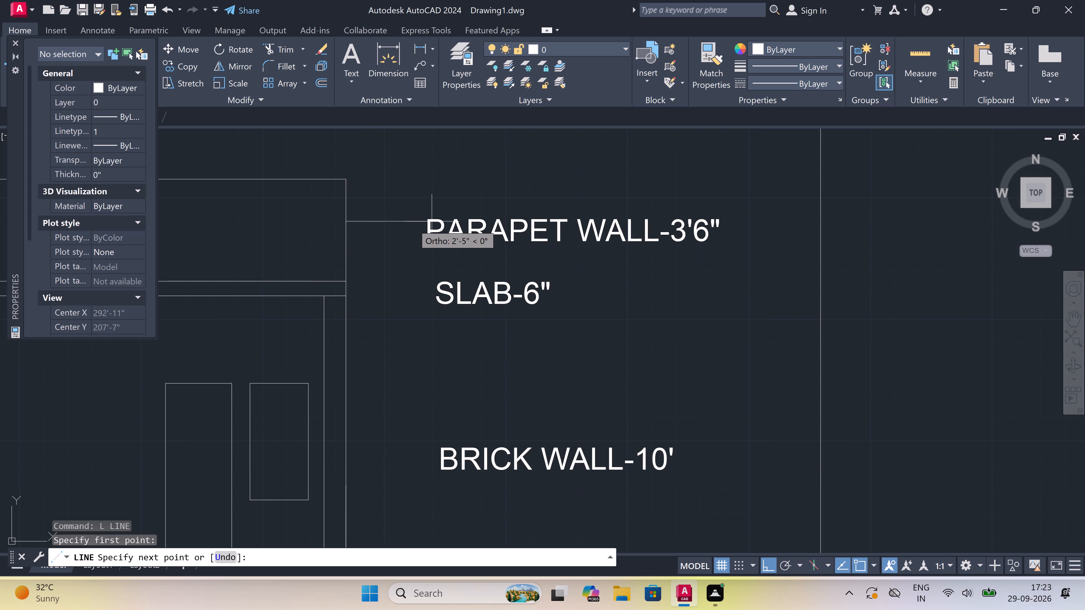
{"action": "left_click", "coordinate": [404, 221]}
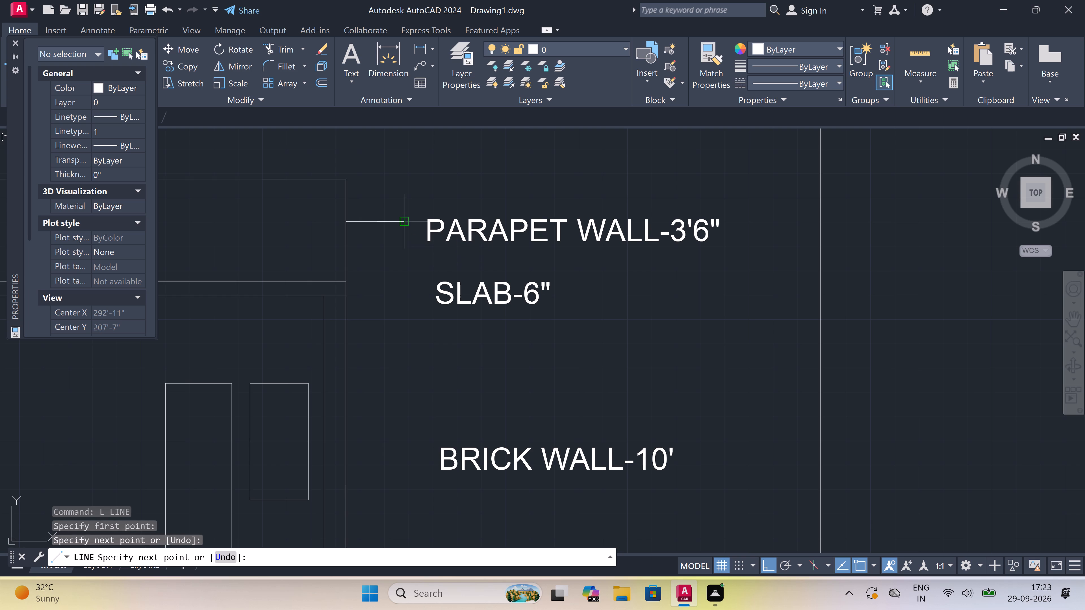
{"action": "key", "text": "Escape"}
Draw a horizontal leader line from inside the roof slab's end to just before the upper SLAB-6" label.
{"action": "key", "text": "space"}
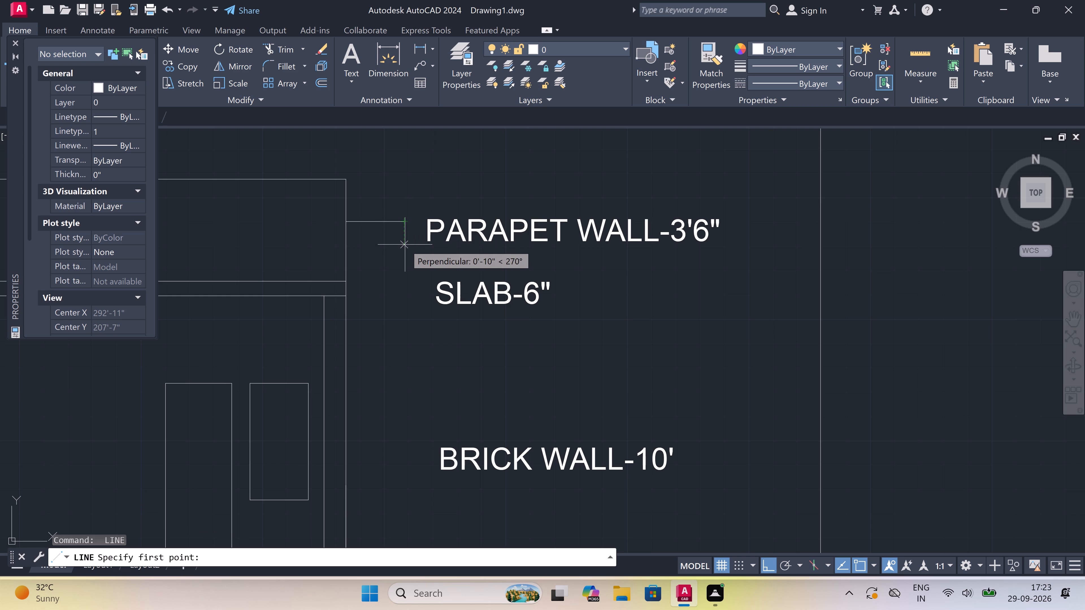
{"action": "scroll", "coordinate": [405, 245], "scroll_direction": "up", "scroll_amount": 1}
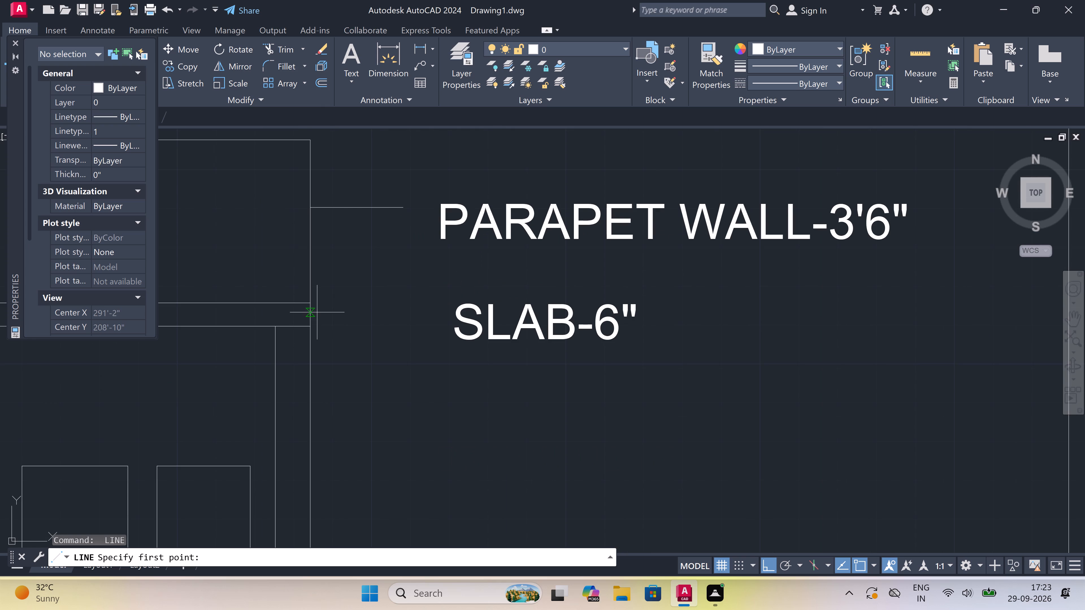
{"action": "scroll", "coordinate": [317, 312], "scroll_direction": "up", "scroll_amount": 1}
{"action": "left_click", "coordinate": [277, 316]}
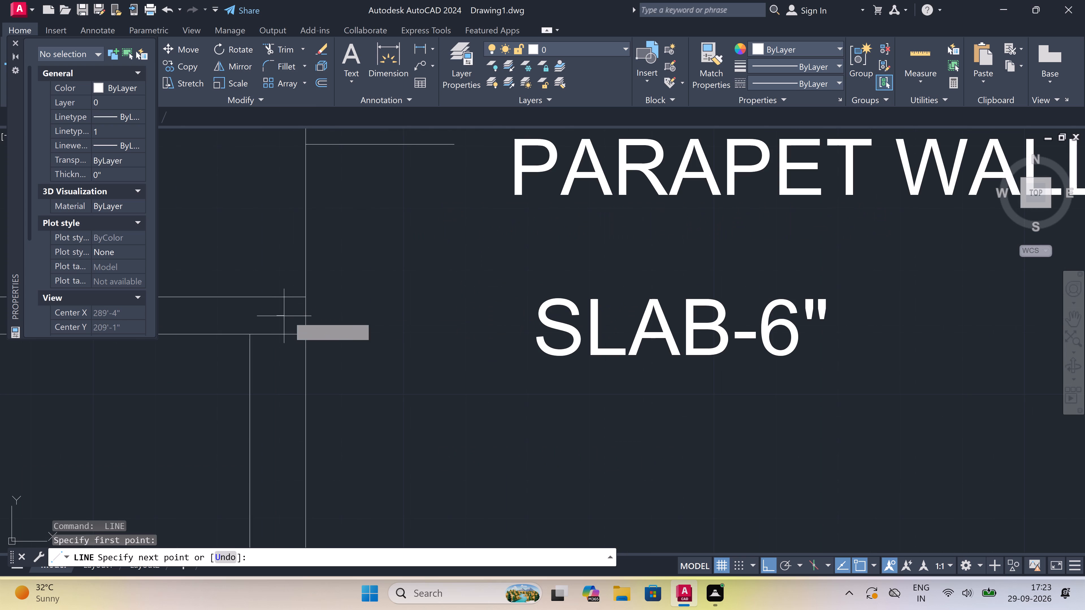
{"action": "left_click", "coordinate": [488, 314]}
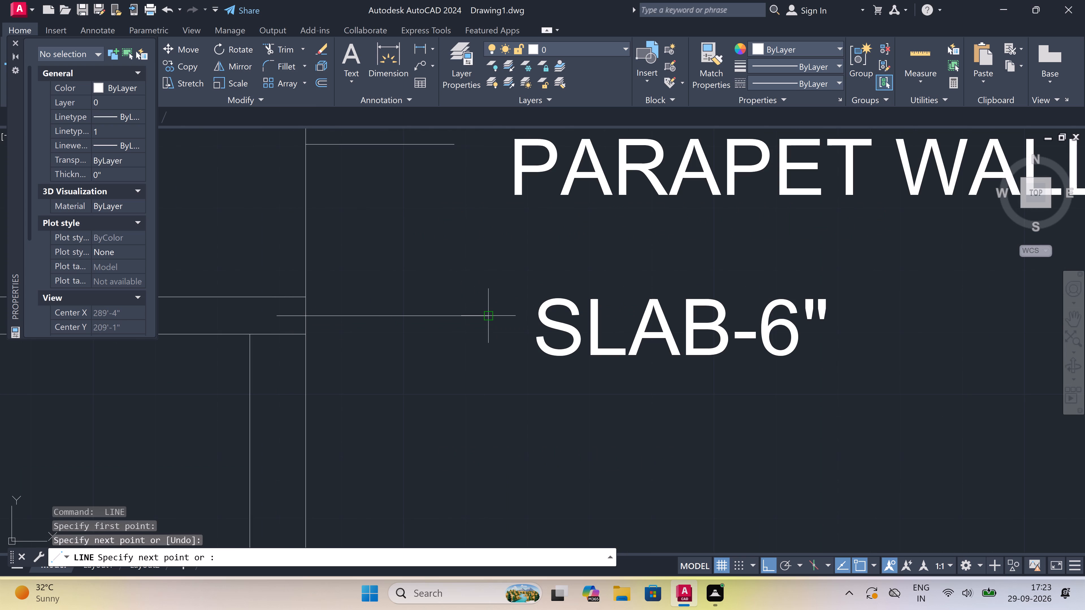
{"action": "key", "text": "Escape"}
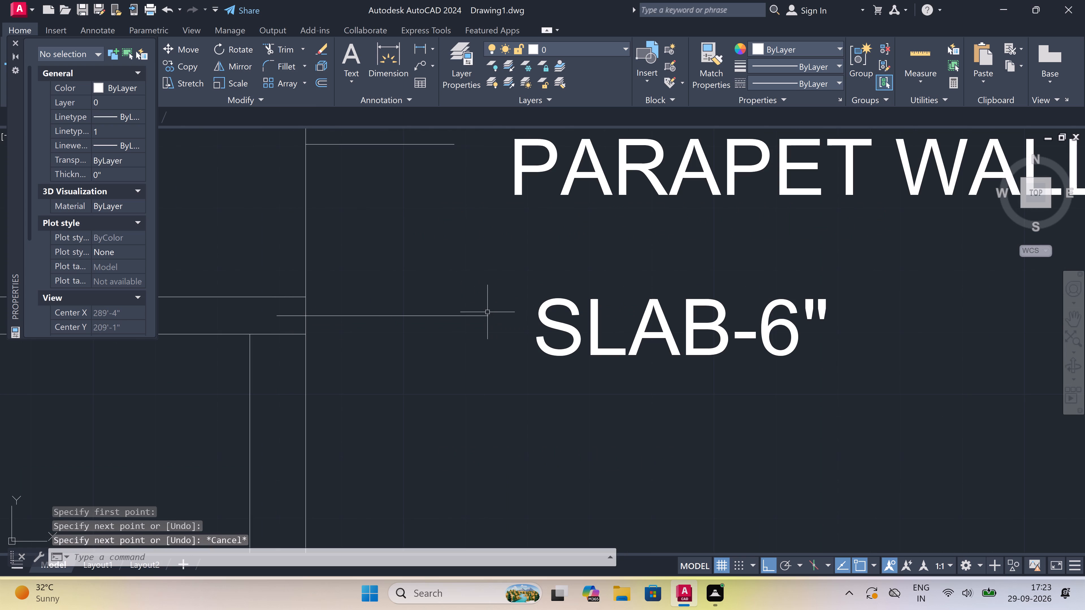
Draw a horizontal leader line about 2'-6" long from the top-floor outer wall face towards the BRICK WALL-10' label.
{"action": "key", "text": "space"}
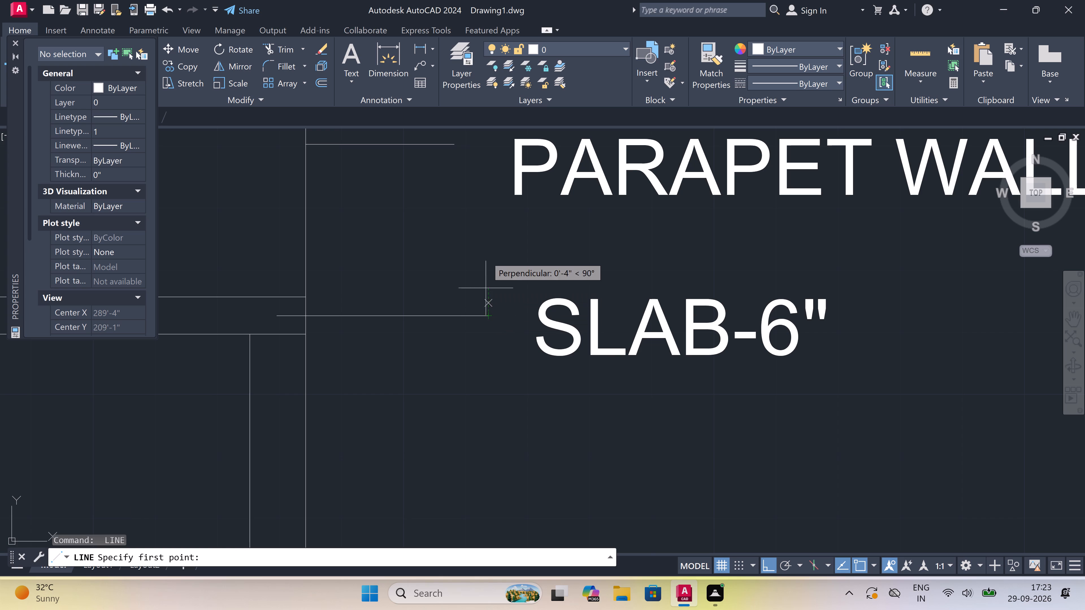
{"action": "scroll", "coordinate": [489, 245], "scroll_direction": "down", "scroll_amount": 4}
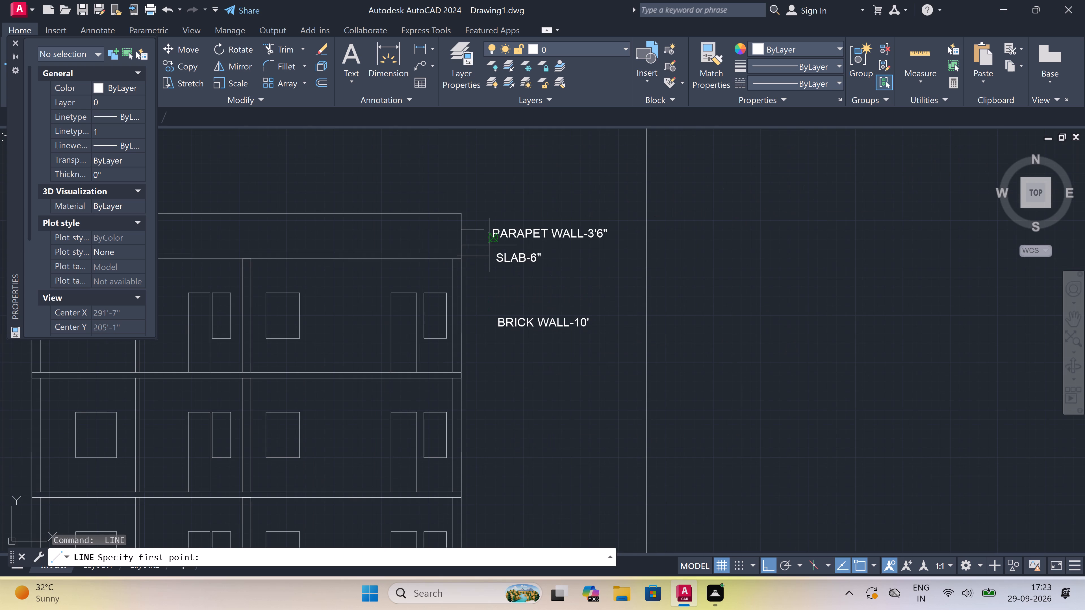
{"action": "scroll", "coordinate": [489, 317], "scroll_direction": "up", "scroll_amount": 3}
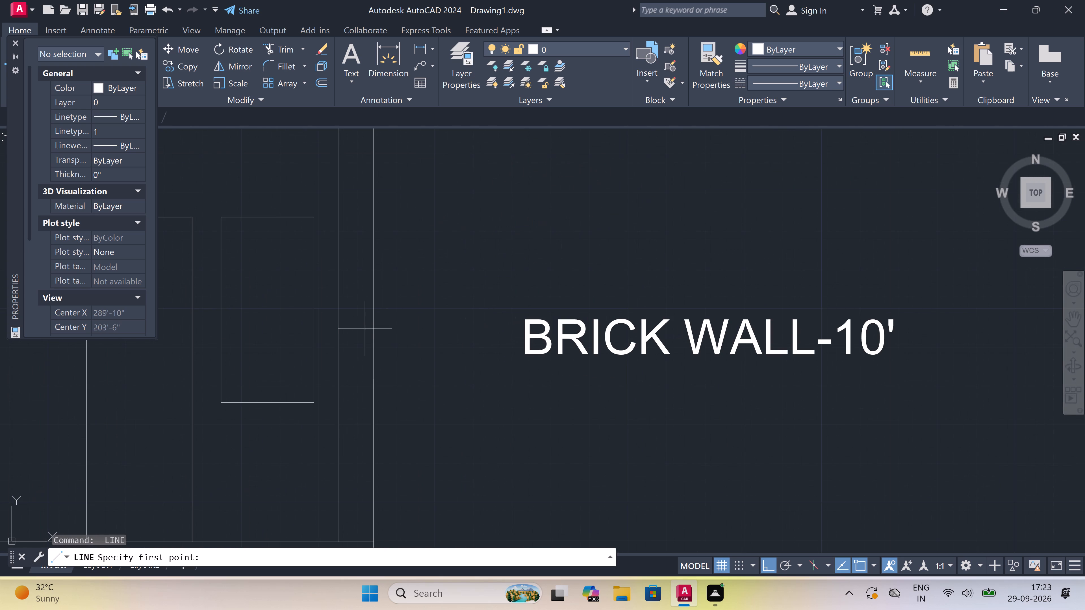
{"action": "left_click", "coordinate": [374, 333]}
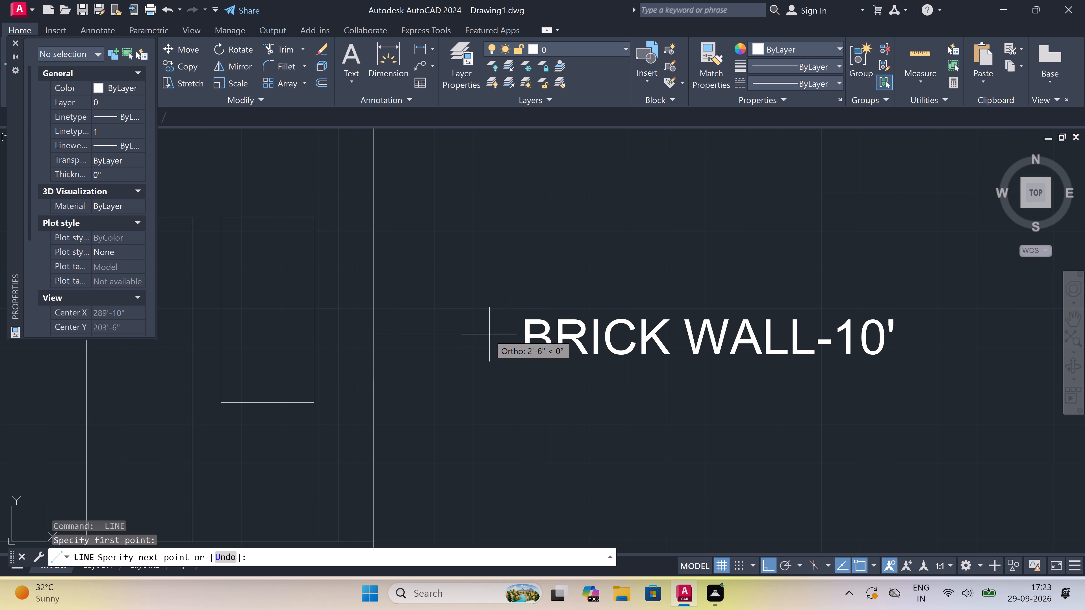
{"action": "left_click", "coordinate": [488, 334]}
{"action": "key", "text": "Escape"}
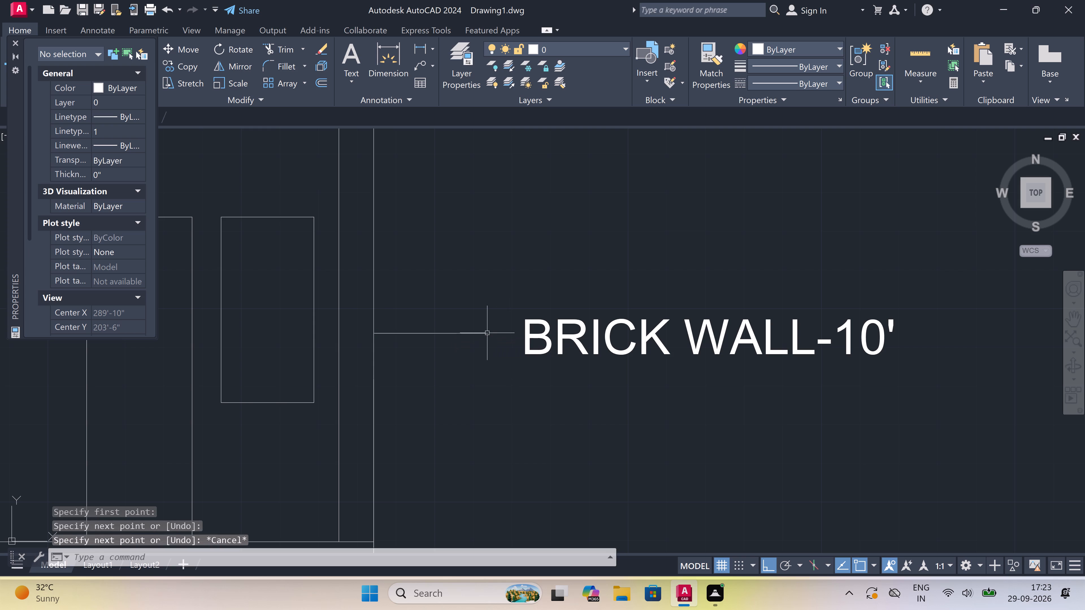
Draw a horizontal leader line from inside the ground-level base slab's end to just before the lower SLAB-6" label.
{"action": "key", "text": "space"}
{"action": "scroll", "coordinate": [464, 262], "scroll_direction": "down", "scroll_amount": 2}
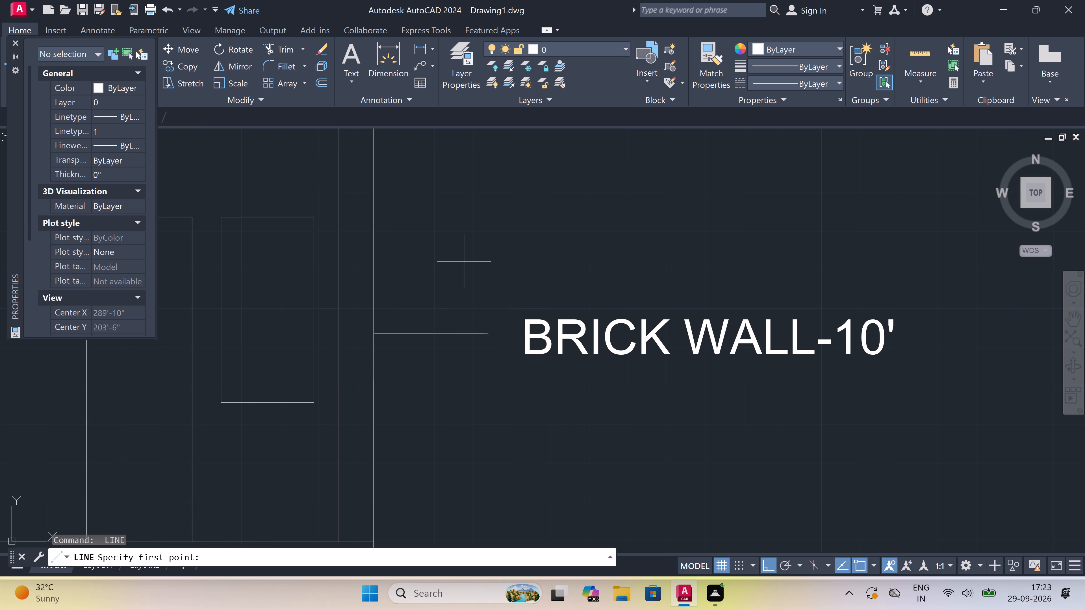
{"action": "scroll", "coordinate": [464, 262], "scroll_direction": "down", "scroll_amount": 1}
{"action": "scroll", "coordinate": [457, 292], "scroll_direction": "down", "scroll_amount": 3}
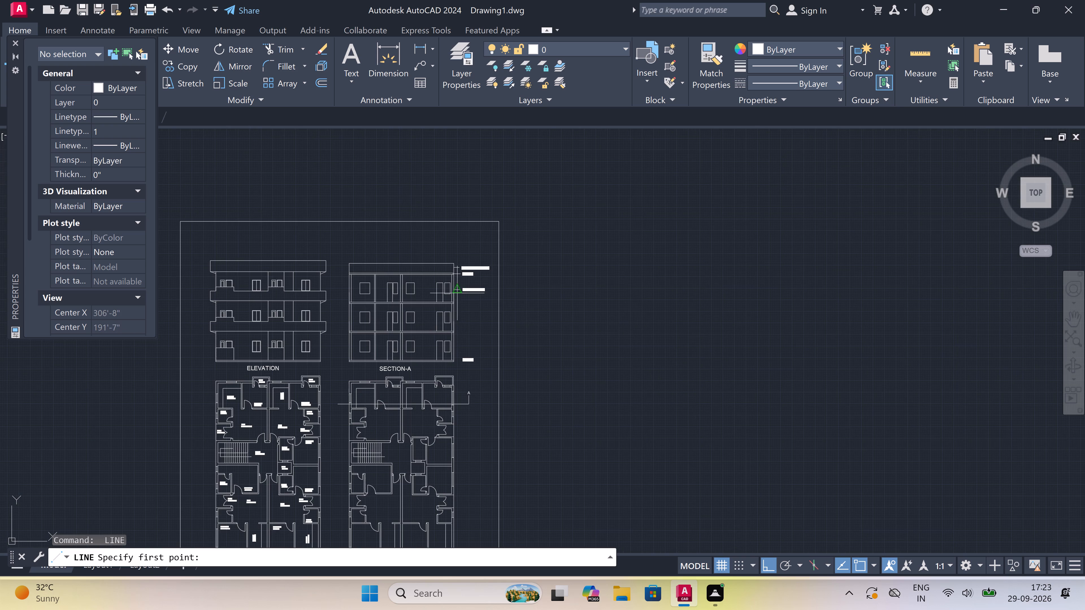
{"action": "scroll", "coordinate": [468, 363], "scroll_direction": "up", "scroll_amount": 2}
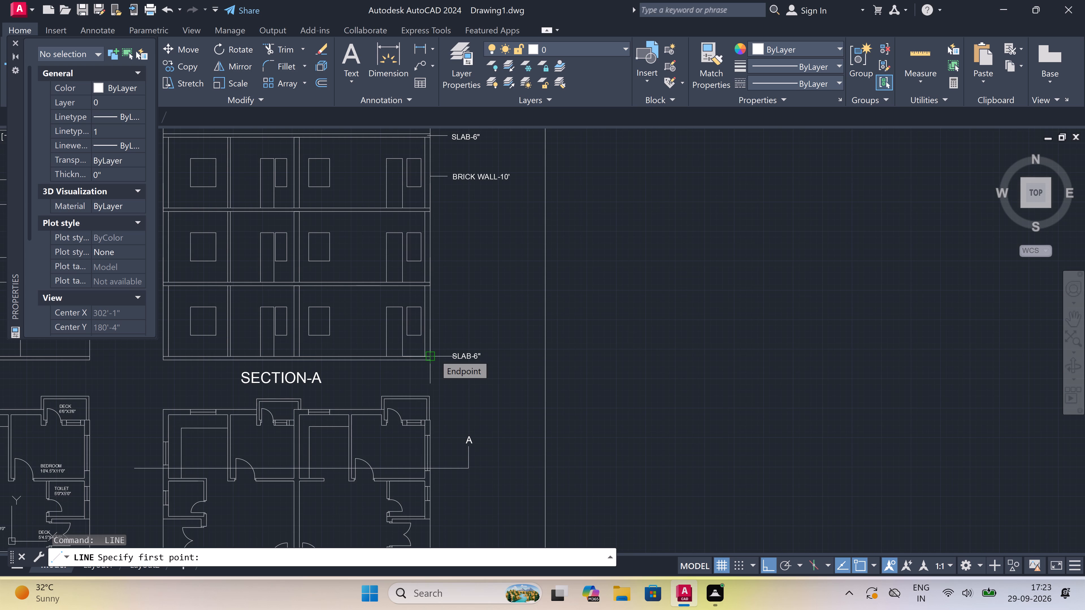
{"action": "scroll", "coordinate": [435, 353], "scroll_direction": "up", "scroll_amount": 1}
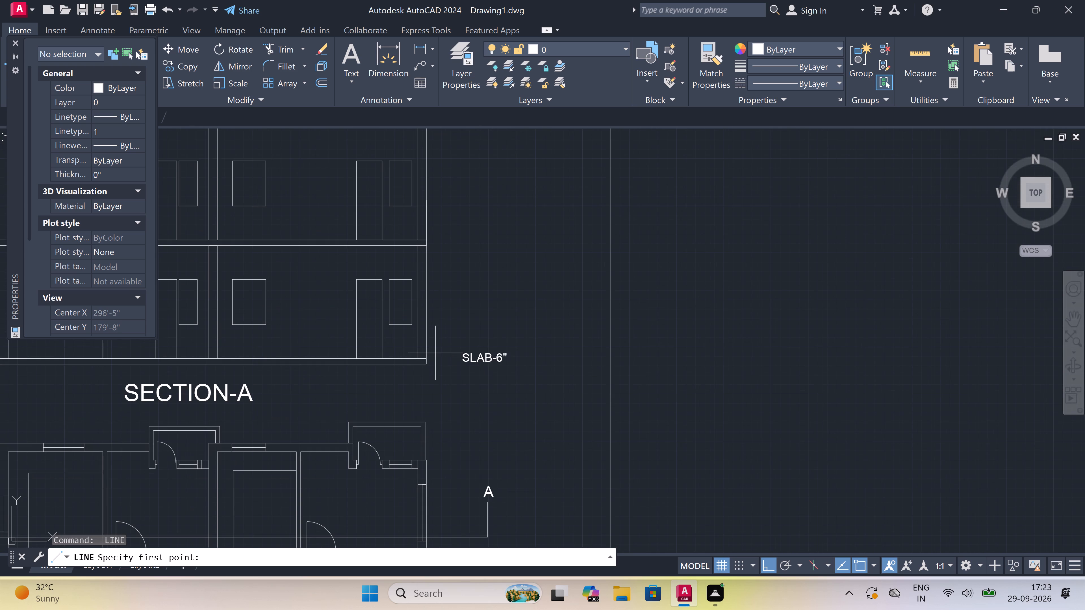
{"action": "scroll", "coordinate": [436, 352], "scroll_direction": "up", "scroll_amount": 1}
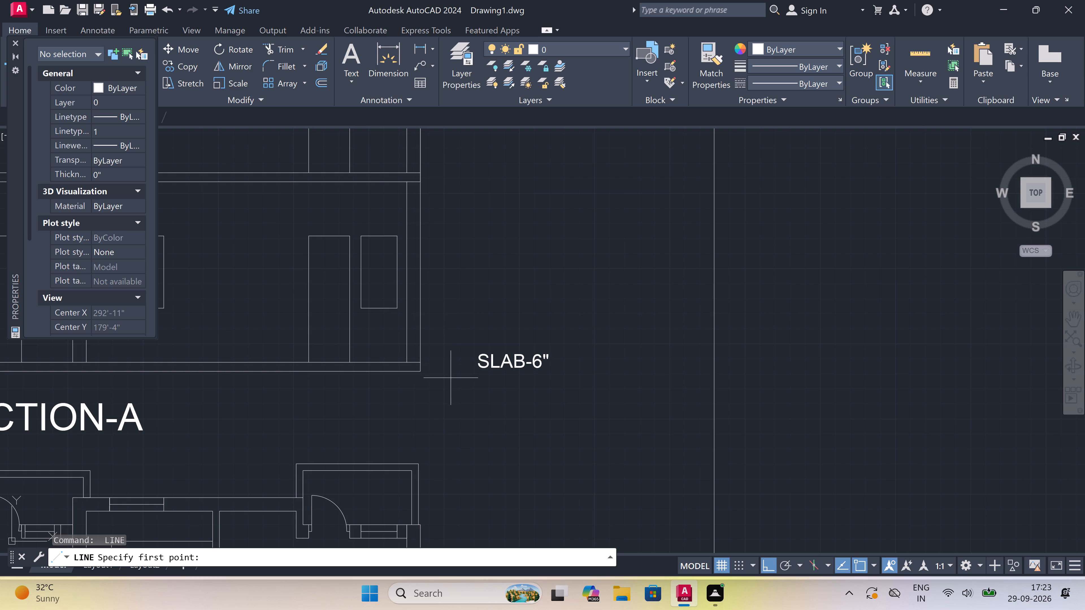
{"action": "scroll", "coordinate": [452, 379], "scroll_direction": "up", "scroll_amount": 2}
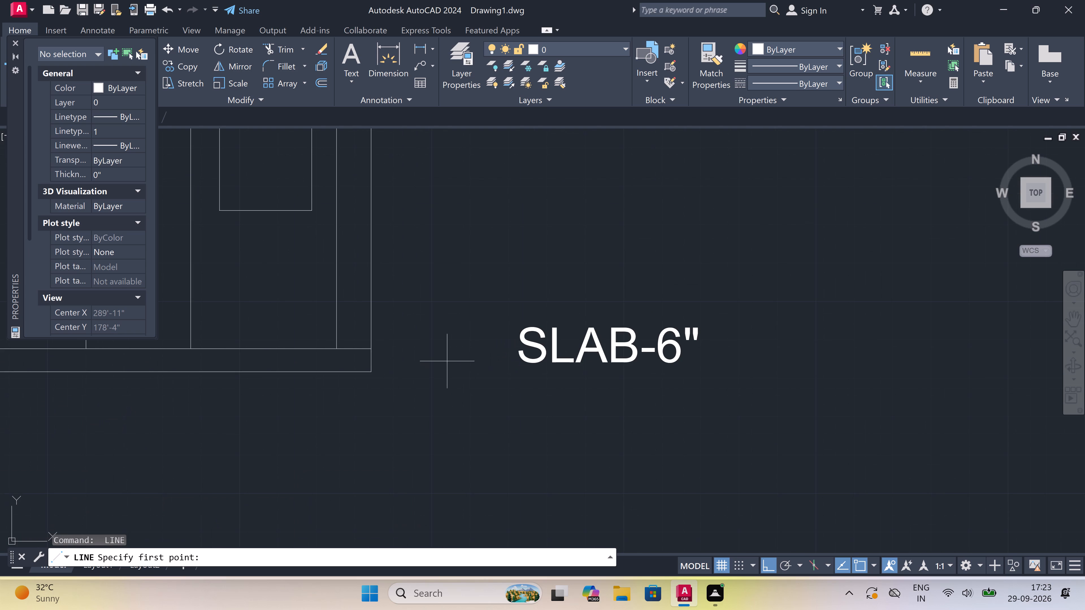
{"action": "scroll", "coordinate": [362, 354], "scroll_direction": "up", "scroll_amount": 1}
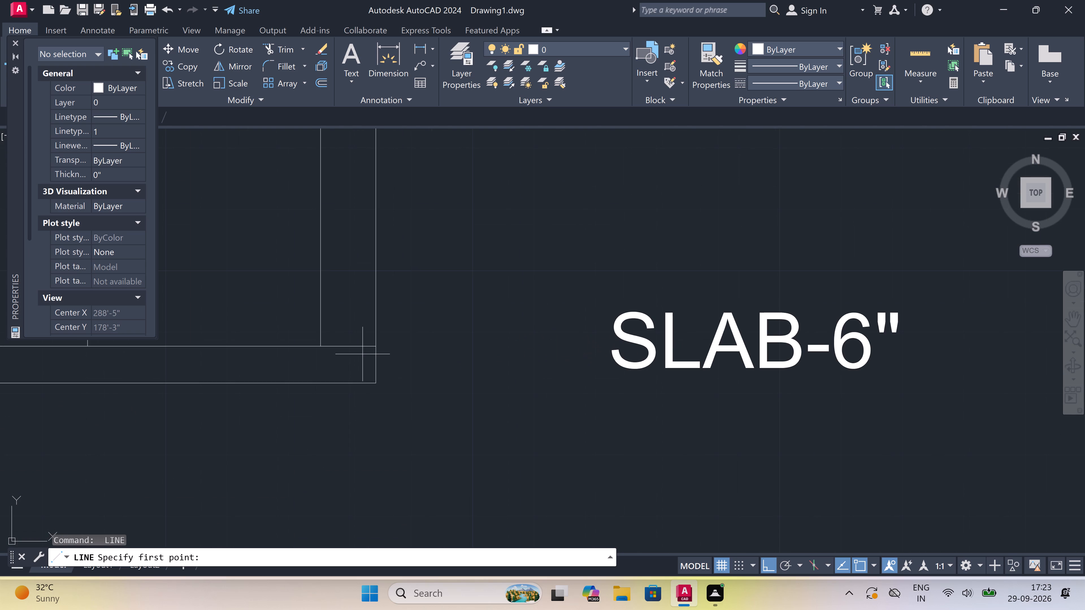
{"action": "left_click", "coordinate": [356, 363]}
{"action": "left_click", "coordinate": [555, 363]}
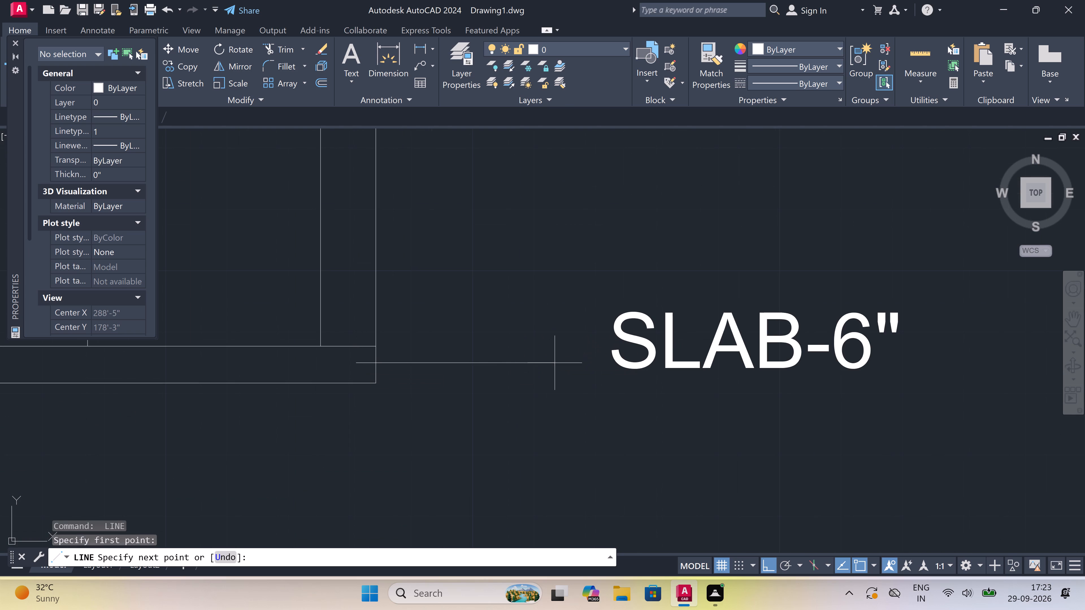
Finish the lower slab leader and examine the whole framed sheet, from the section's labels down to the floor plans.
{"action": "key", "text": "Escape"}
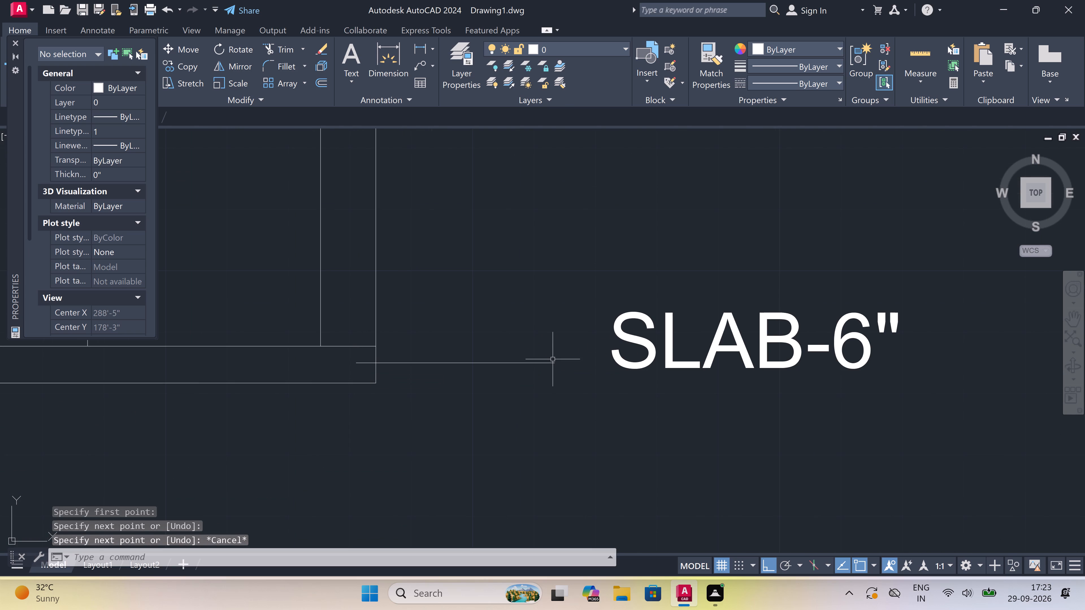
{"action": "scroll", "coordinate": [514, 349], "scroll_direction": "down", "scroll_amount": 5}
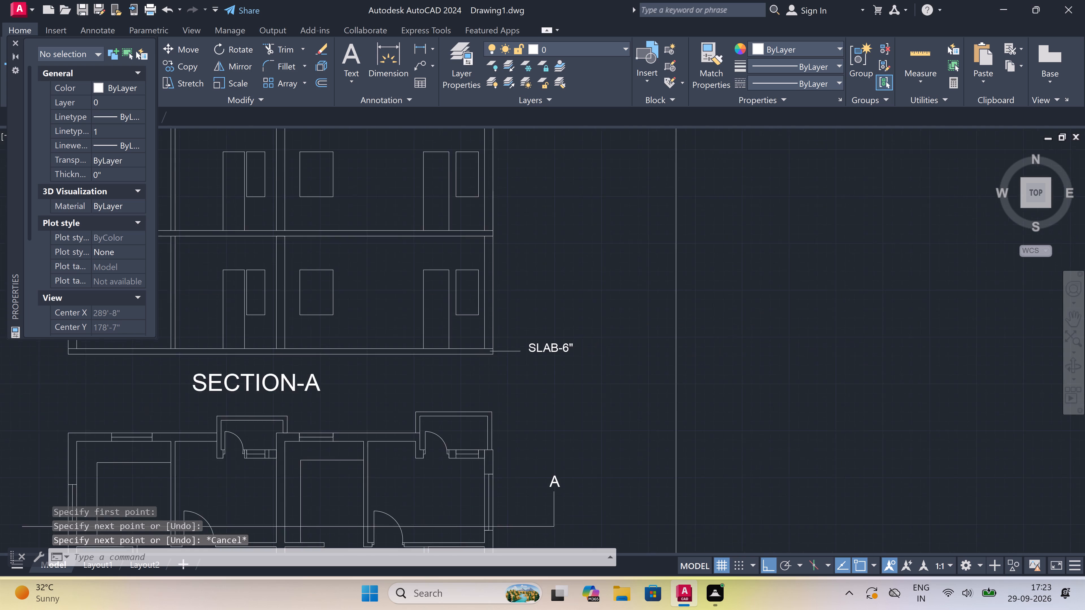
{"action": "scroll", "coordinate": [514, 349], "scroll_direction": "down", "scroll_amount": 3}
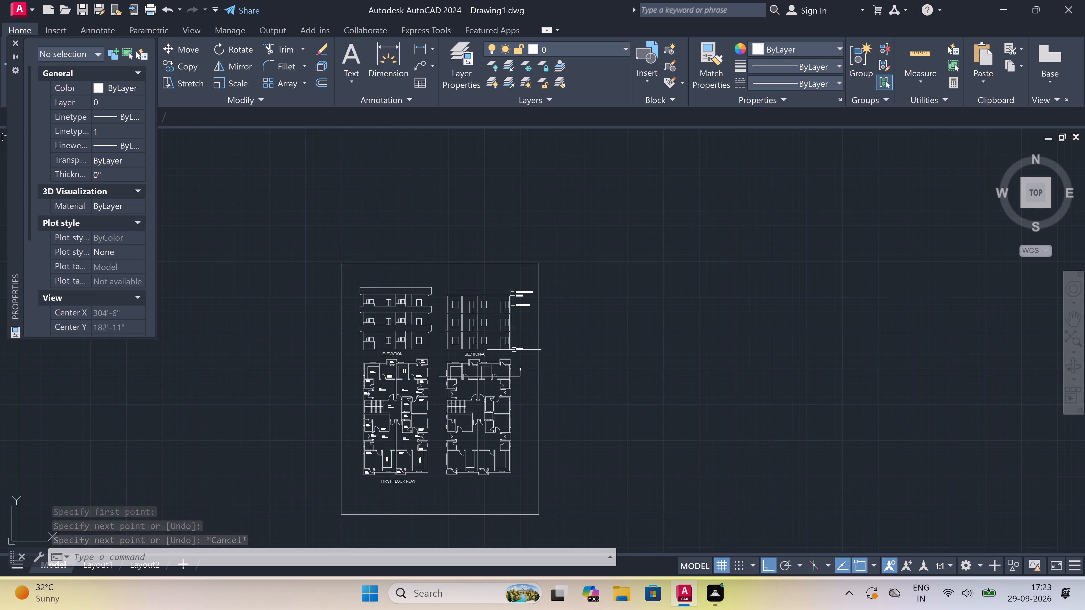
{"action": "scroll", "coordinate": [514, 350], "scroll_direction": "up", "scroll_amount": 1}
{"action": "scroll", "coordinate": [514, 350], "scroll_direction": "down", "scroll_amount": 1}
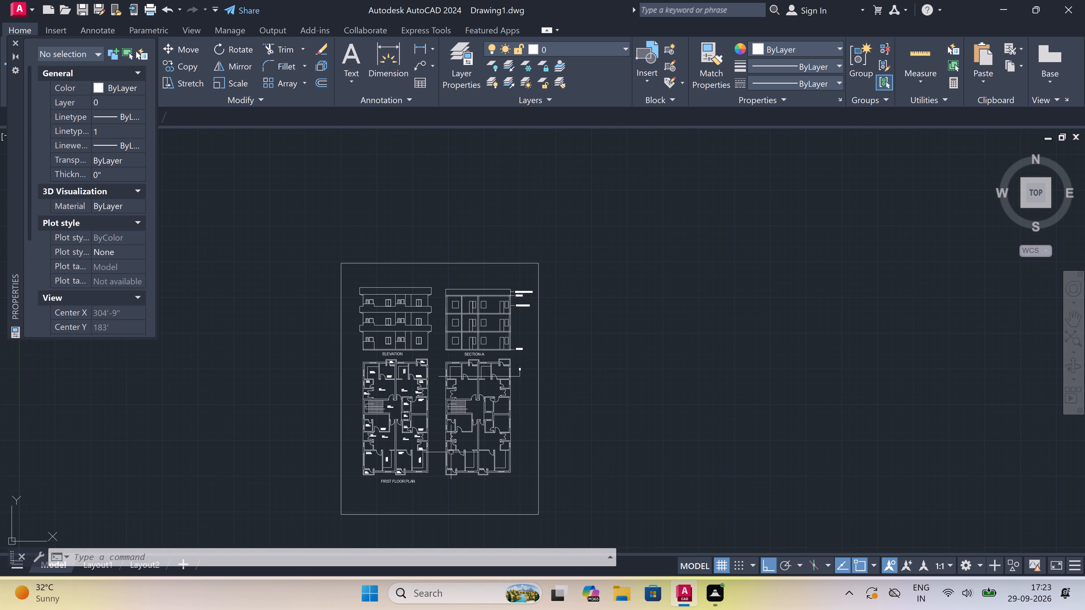
{"action": "scroll", "coordinate": [406, 489], "scroll_direction": "up", "scroll_amount": 2}
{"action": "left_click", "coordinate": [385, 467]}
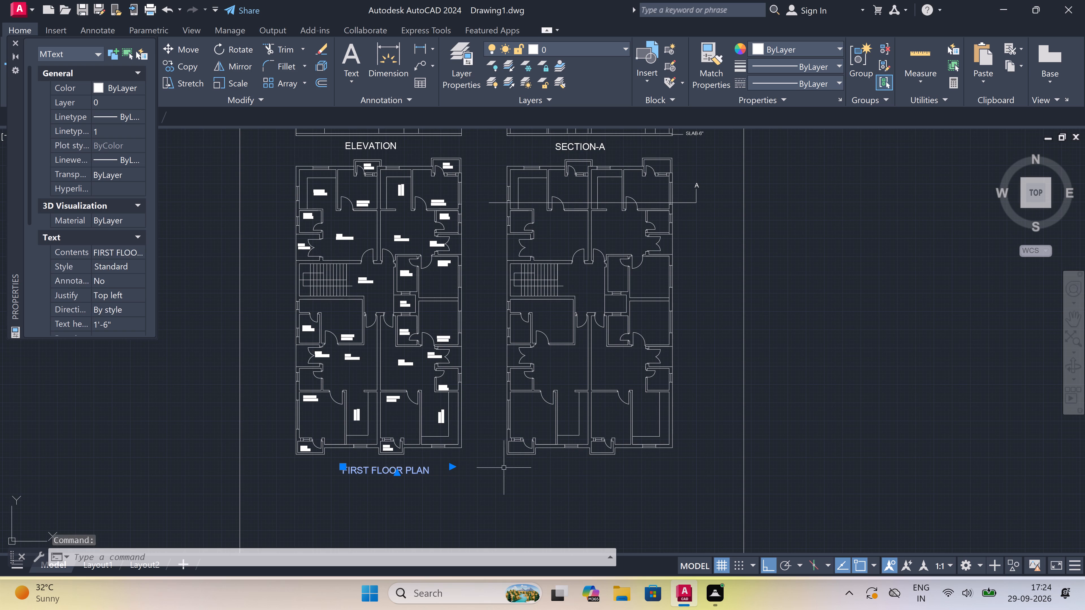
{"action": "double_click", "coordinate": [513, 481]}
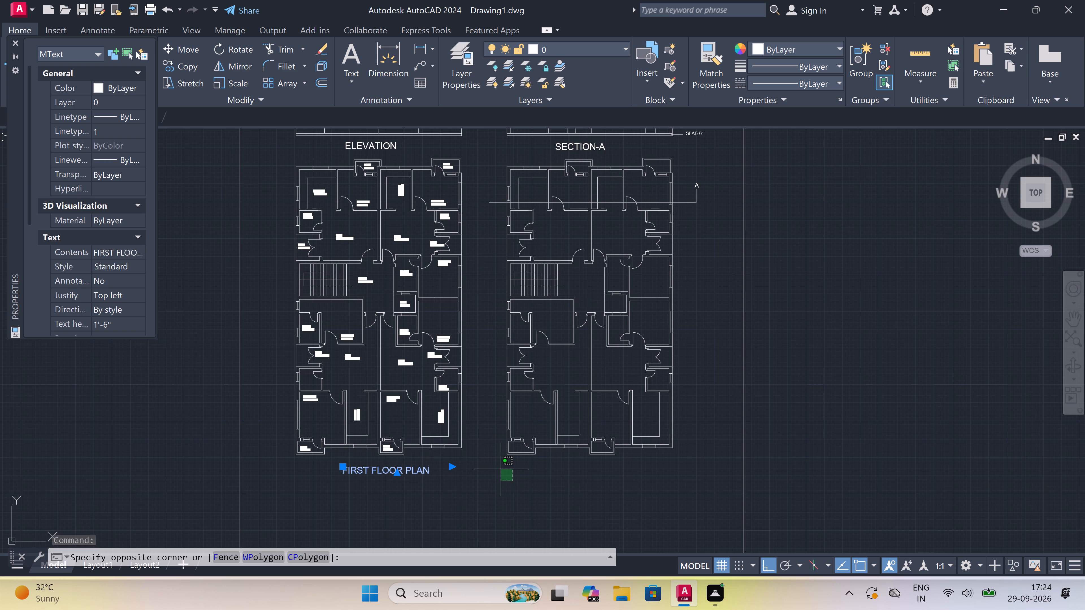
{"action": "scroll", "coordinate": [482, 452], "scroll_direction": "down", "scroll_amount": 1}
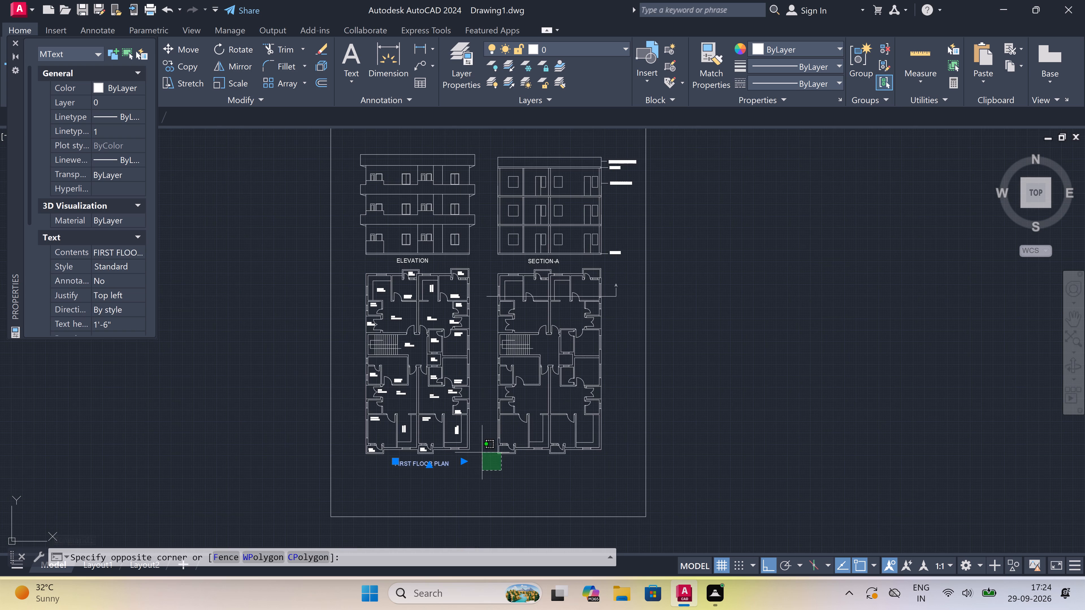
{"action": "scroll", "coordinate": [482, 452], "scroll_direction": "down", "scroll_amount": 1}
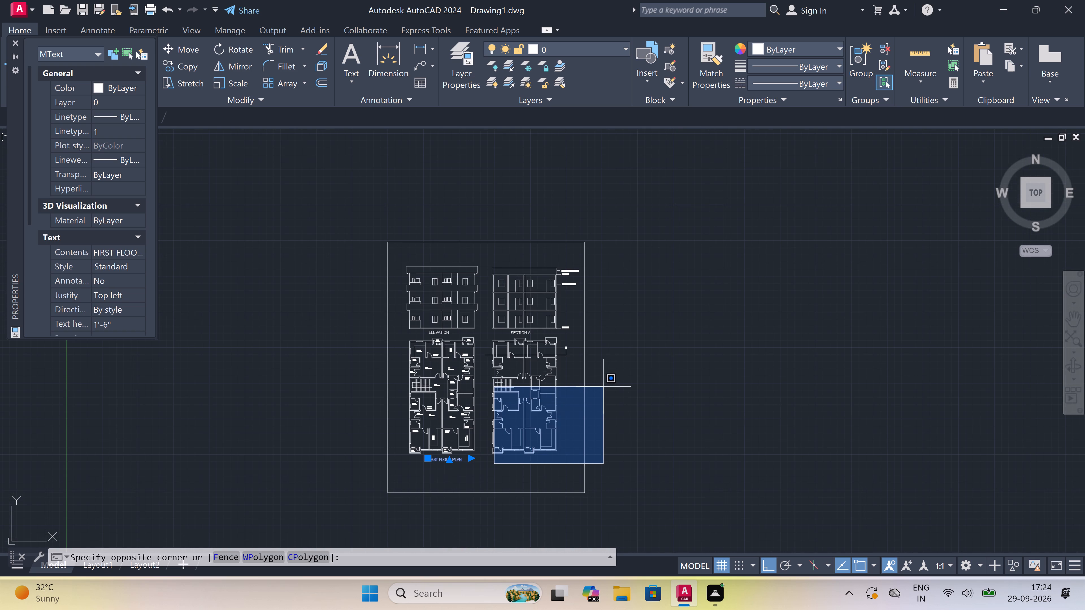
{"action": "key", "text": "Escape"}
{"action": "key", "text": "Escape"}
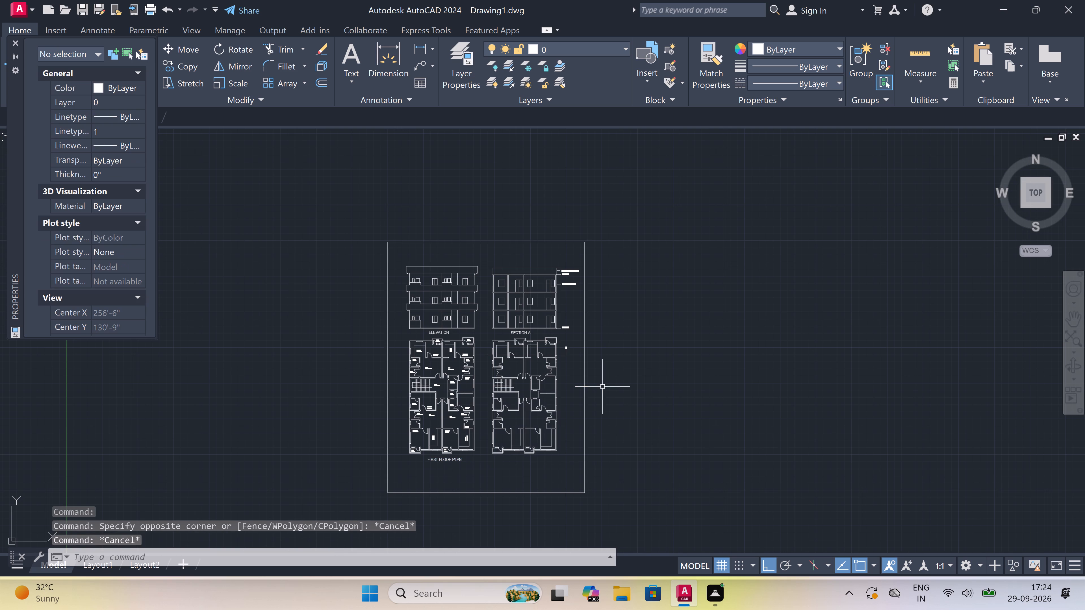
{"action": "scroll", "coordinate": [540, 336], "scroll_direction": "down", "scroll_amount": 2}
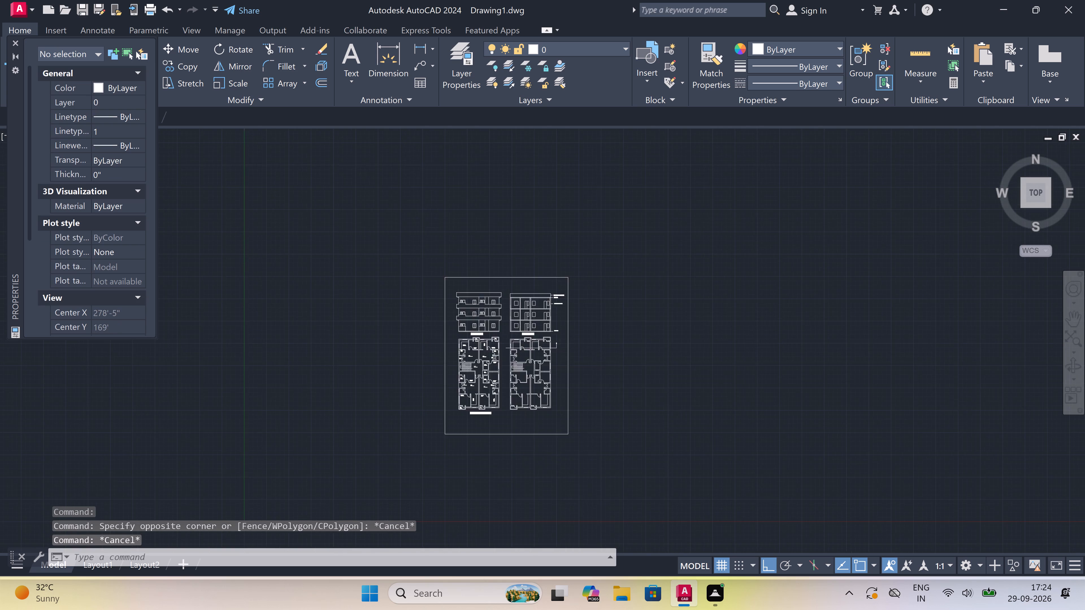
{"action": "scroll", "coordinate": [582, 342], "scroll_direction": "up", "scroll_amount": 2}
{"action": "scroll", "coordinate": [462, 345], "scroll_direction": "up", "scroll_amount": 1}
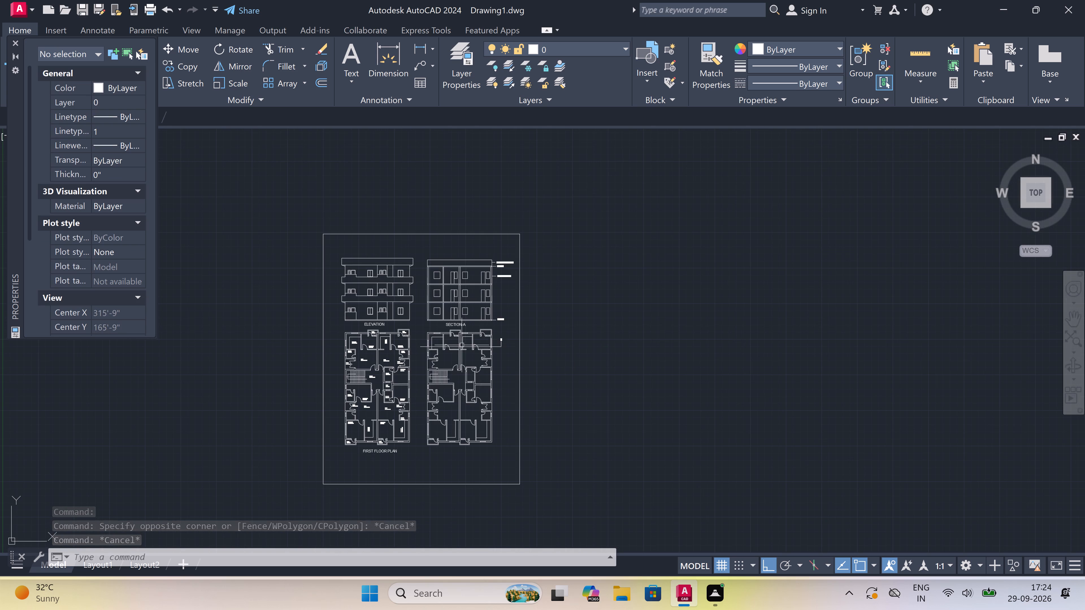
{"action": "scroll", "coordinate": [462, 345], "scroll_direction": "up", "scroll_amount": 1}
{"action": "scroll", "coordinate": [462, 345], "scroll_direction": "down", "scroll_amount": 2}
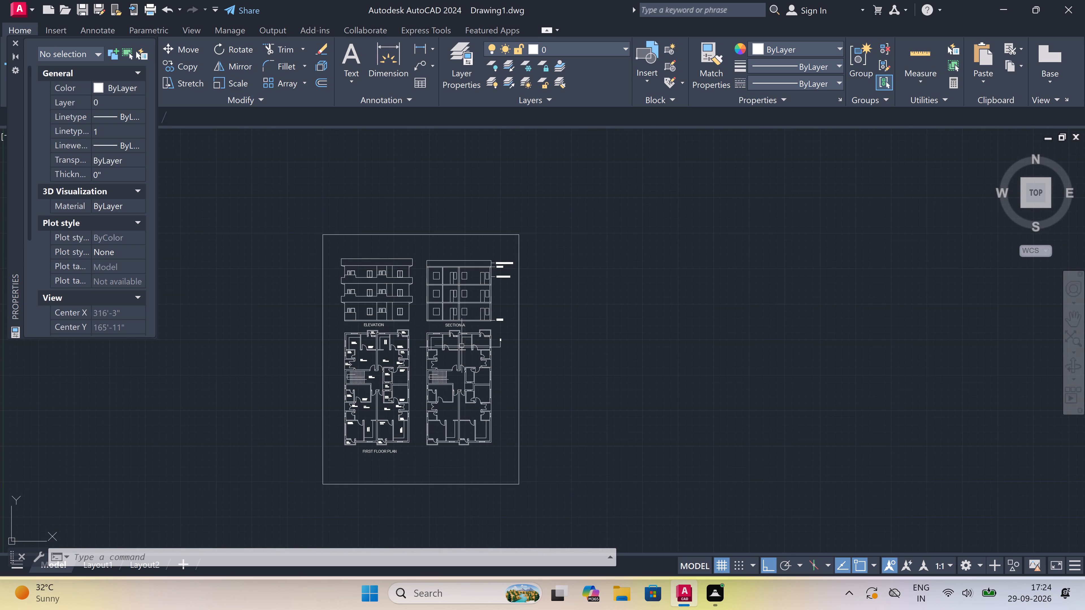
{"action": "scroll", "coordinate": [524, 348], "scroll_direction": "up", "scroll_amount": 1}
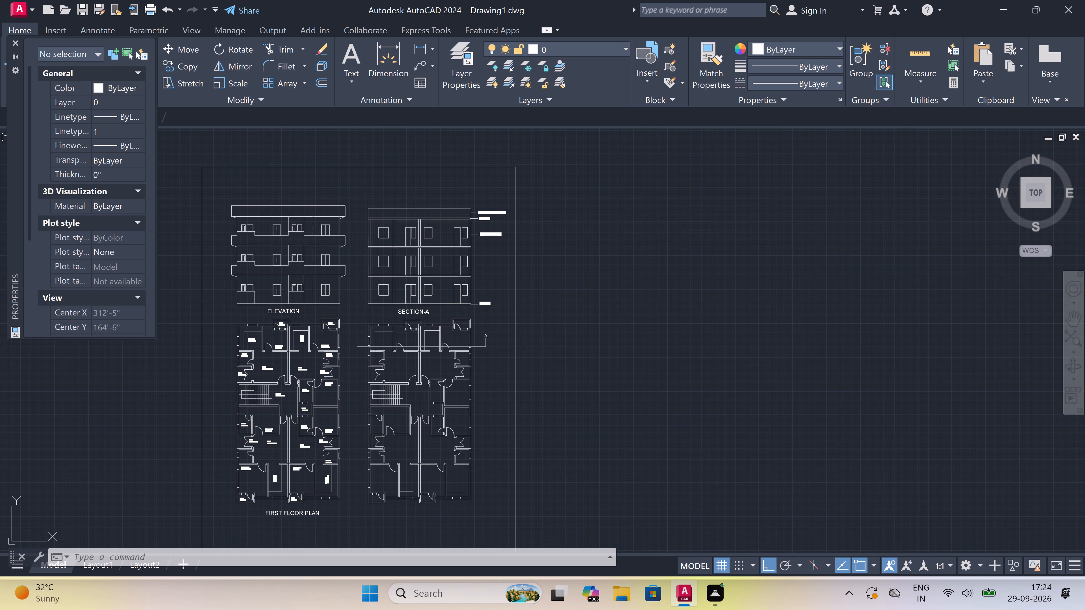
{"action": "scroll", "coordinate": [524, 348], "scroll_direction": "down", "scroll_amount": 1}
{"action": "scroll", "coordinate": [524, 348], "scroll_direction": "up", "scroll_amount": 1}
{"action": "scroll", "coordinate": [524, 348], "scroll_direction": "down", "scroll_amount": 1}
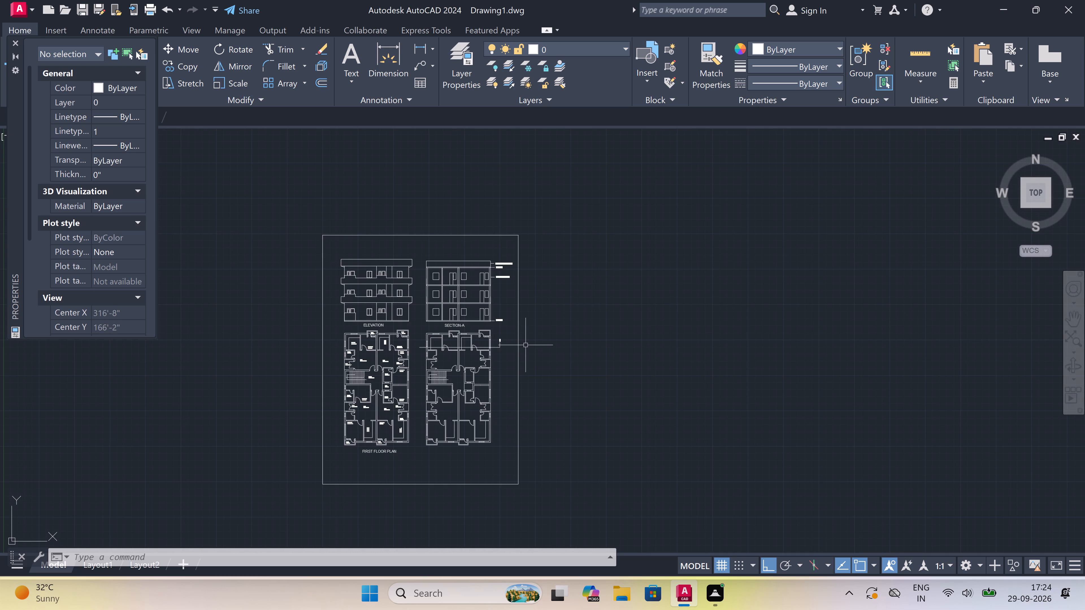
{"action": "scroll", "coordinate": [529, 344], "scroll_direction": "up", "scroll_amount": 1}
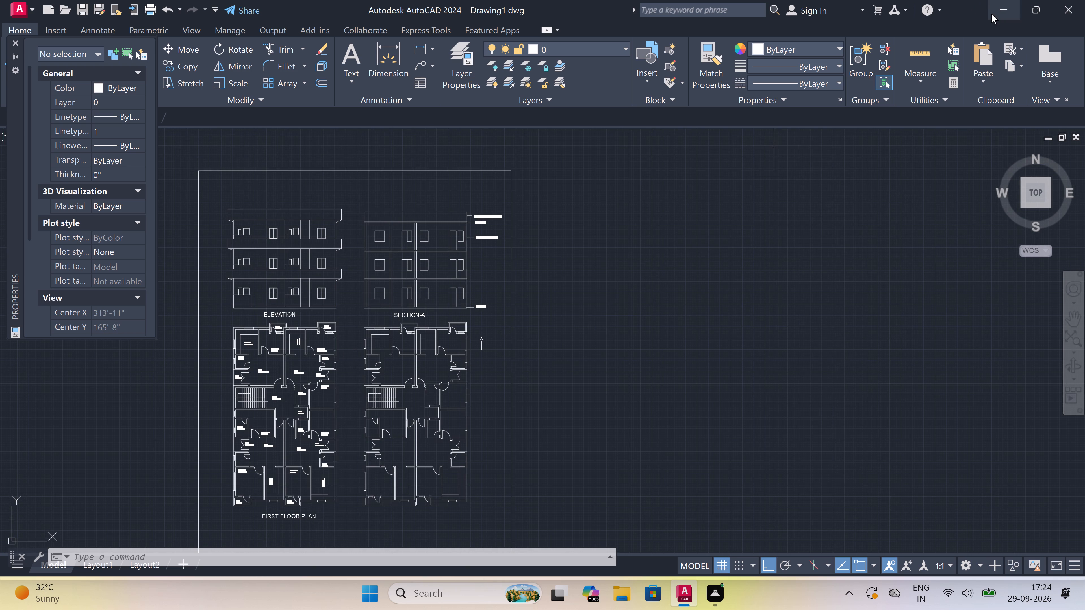
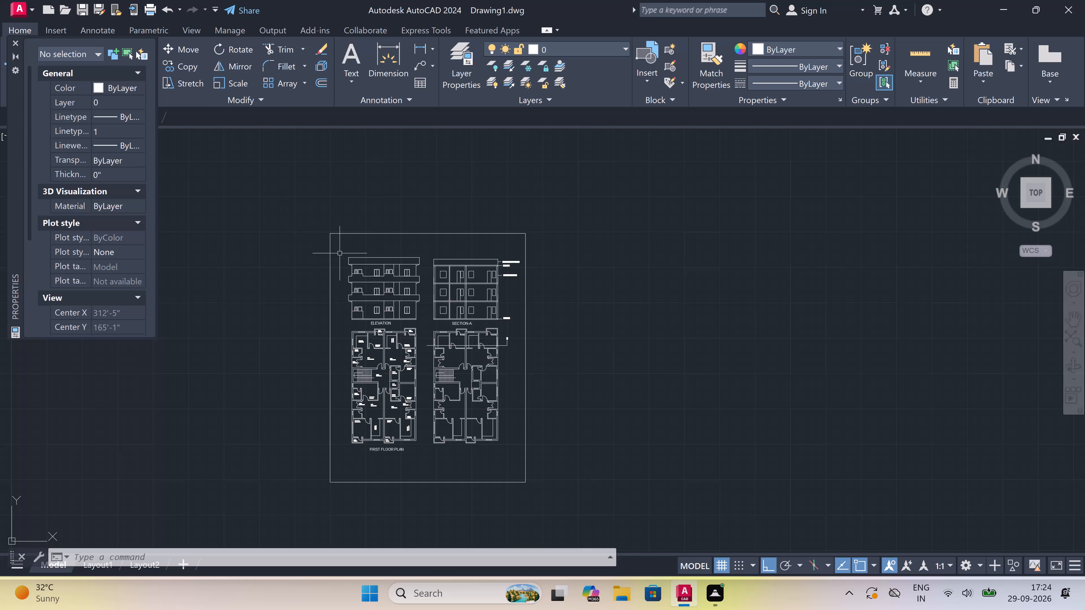
Examine the elevation closely around the roof band's overhanging end and against the whole framed sheet.
{"action": "scroll", "coordinate": [340, 255], "scroll_direction": "up", "scroll_amount": 2}
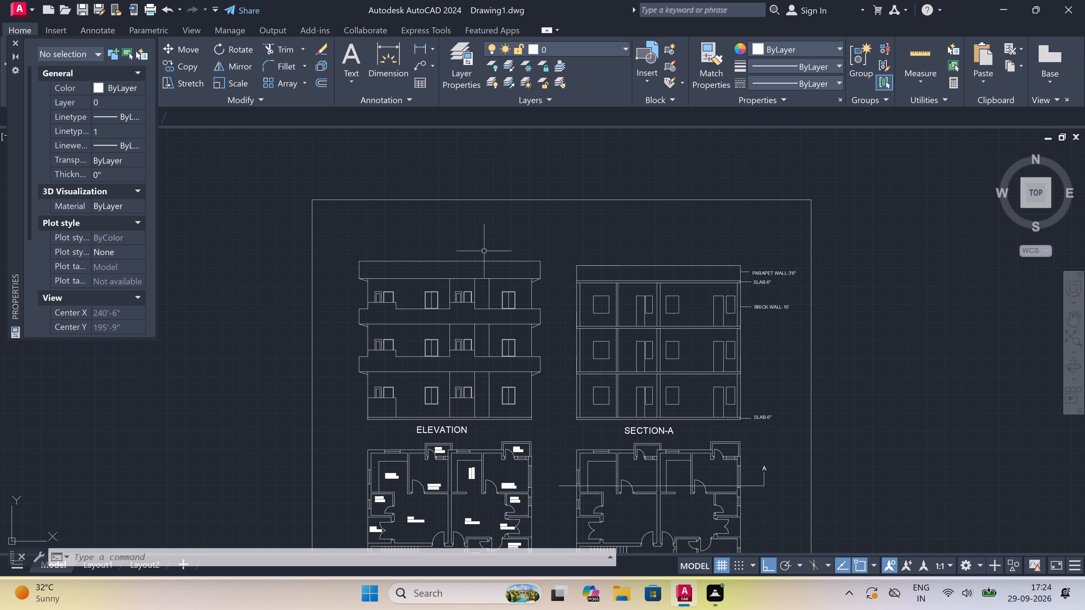
{"action": "scroll", "coordinate": [484, 251], "scroll_direction": "down", "scroll_amount": 1}
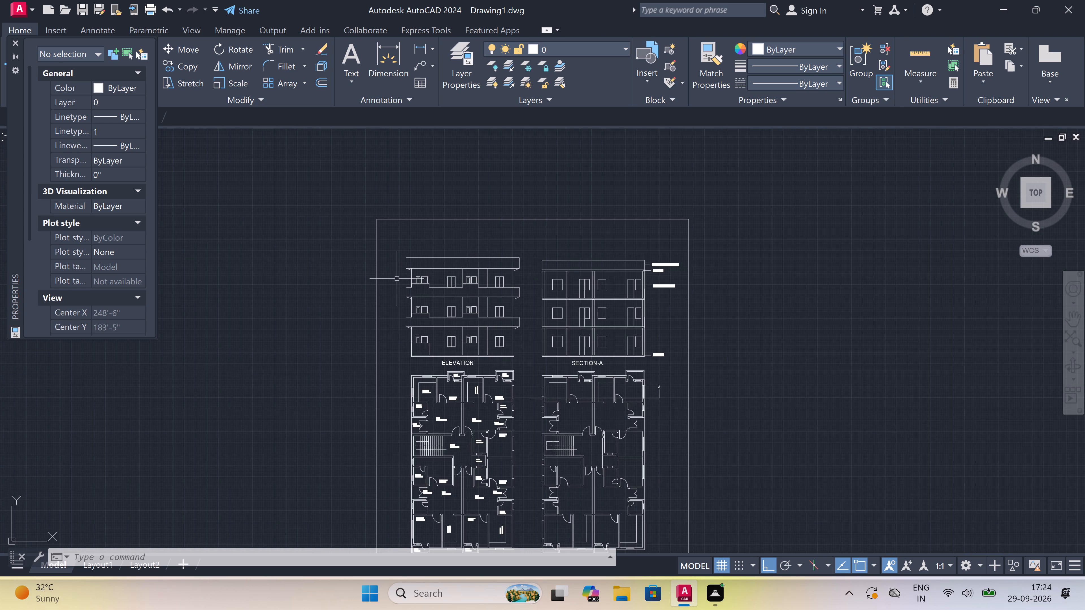
{"action": "scroll", "coordinate": [397, 278], "scroll_direction": "up", "scroll_amount": 2}
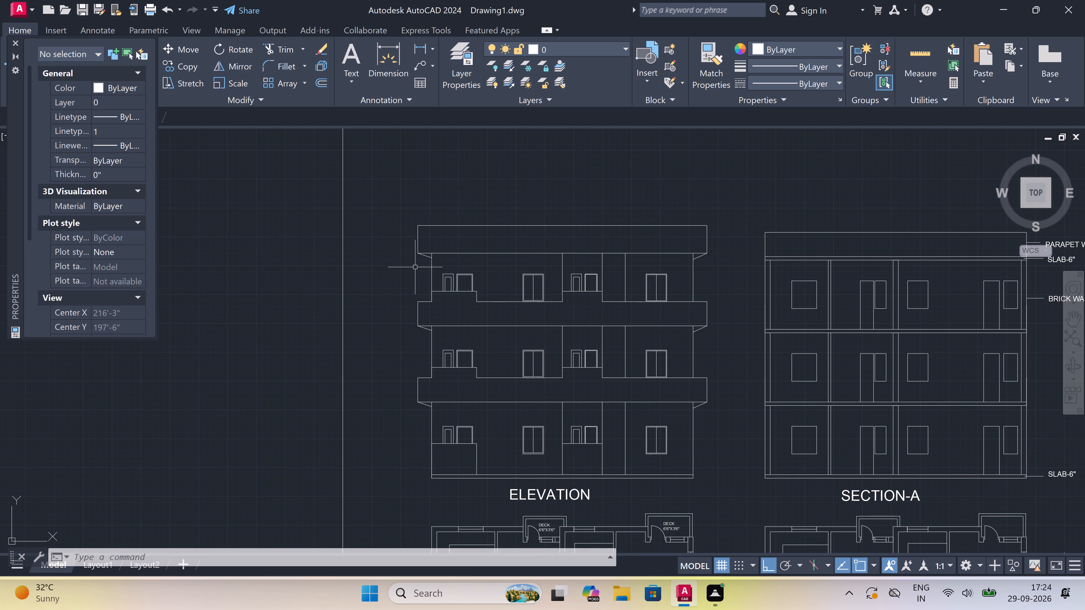
{"action": "scroll", "coordinate": [418, 268], "scroll_direction": "up", "scroll_amount": 1}
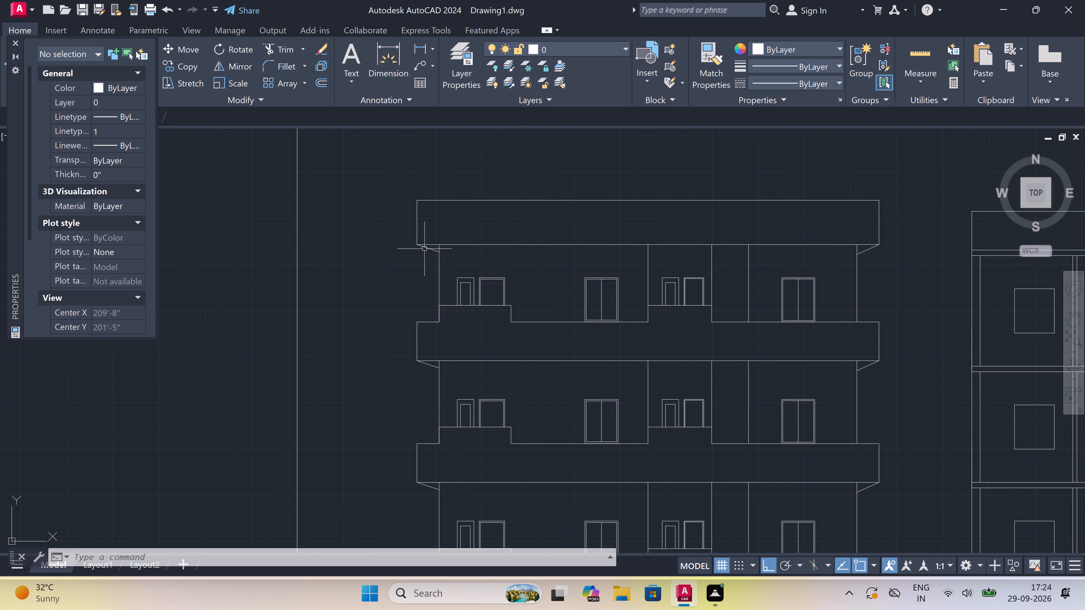
{"action": "scroll", "coordinate": [424, 249], "scroll_direction": "up", "scroll_amount": 1}
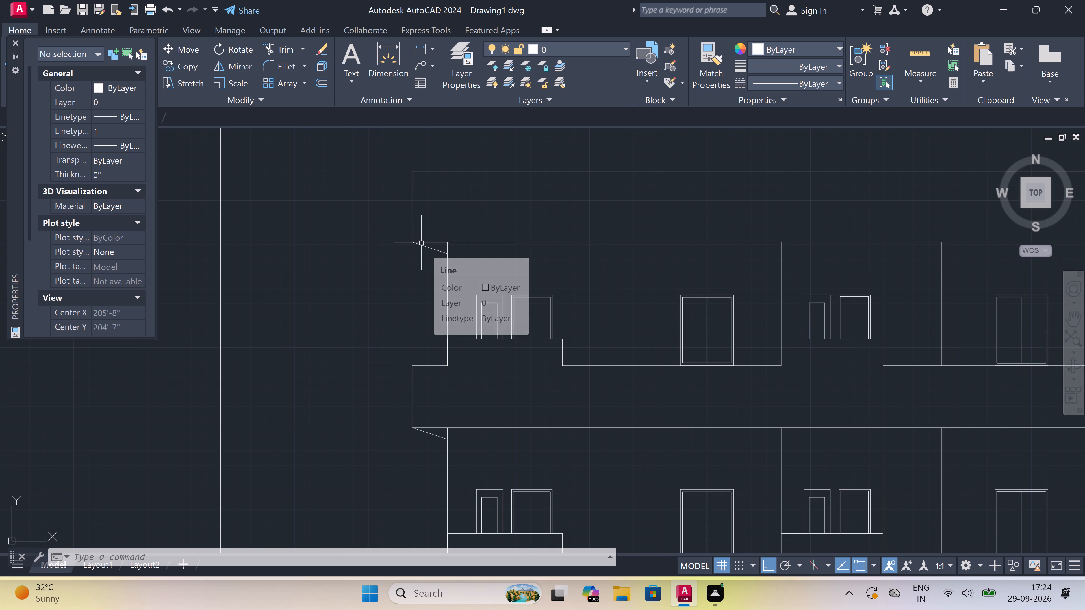
{"action": "scroll", "coordinate": [421, 244], "scroll_direction": "down", "scroll_amount": 3}
{"action": "scroll", "coordinate": [421, 244], "scroll_direction": "up", "scroll_amount": 2}
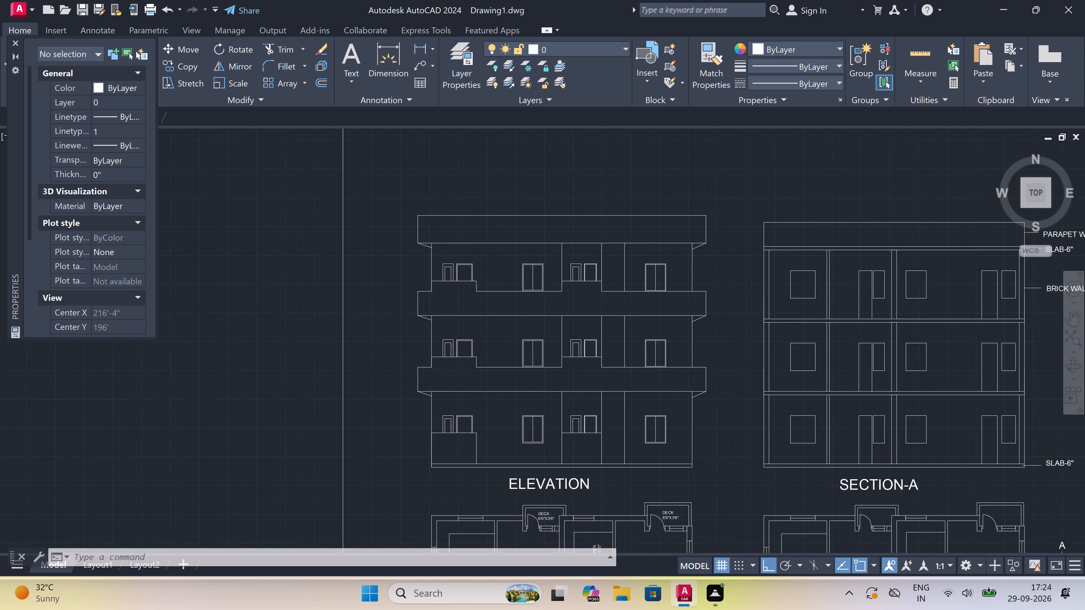
{"action": "scroll", "coordinate": [421, 244], "scroll_direction": "down", "scroll_amount": 1}
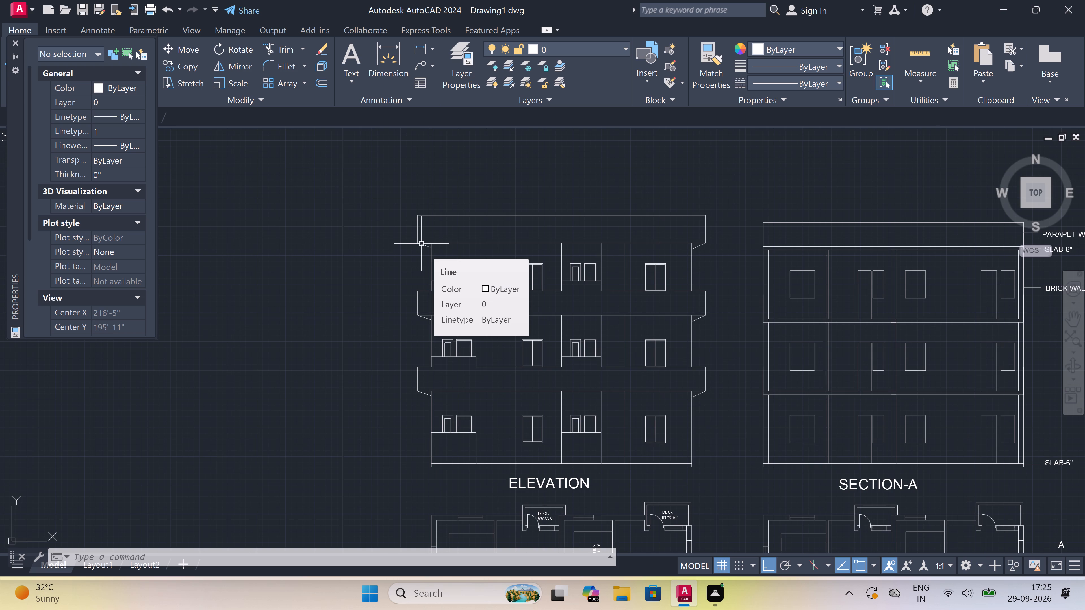
{"action": "scroll", "coordinate": [421, 244], "scroll_direction": "up", "scroll_amount": 1}
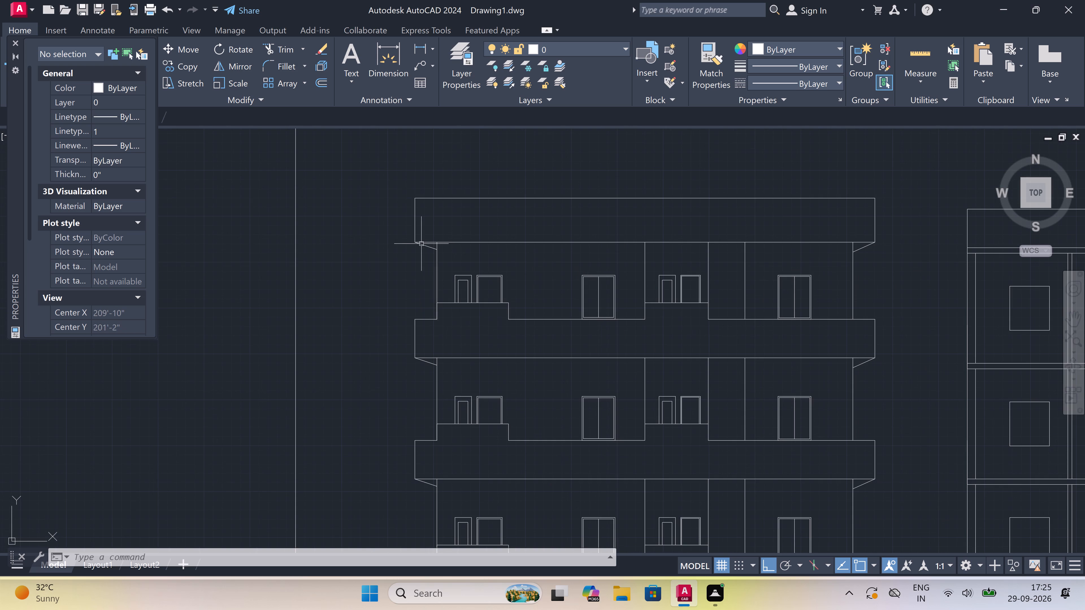
{"action": "scroll", "coordinate": [421, 244], "scroll_direction": "down", "scroll_amount": 2}
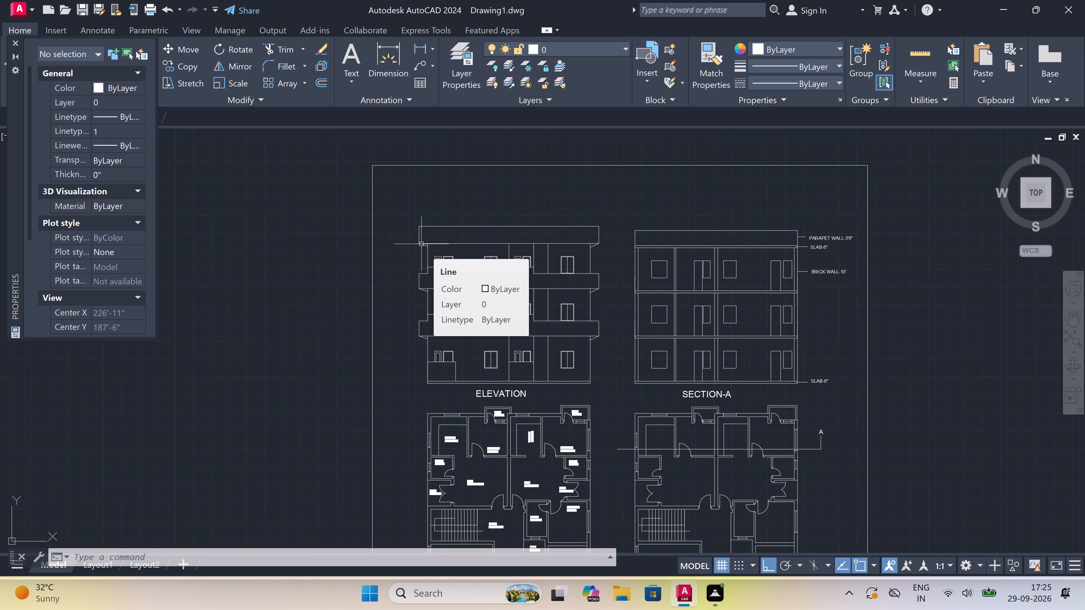
{"action": "scroll", "coordinate": [421, 244], "scroll_direction": "down", "scroll_amount": 1}
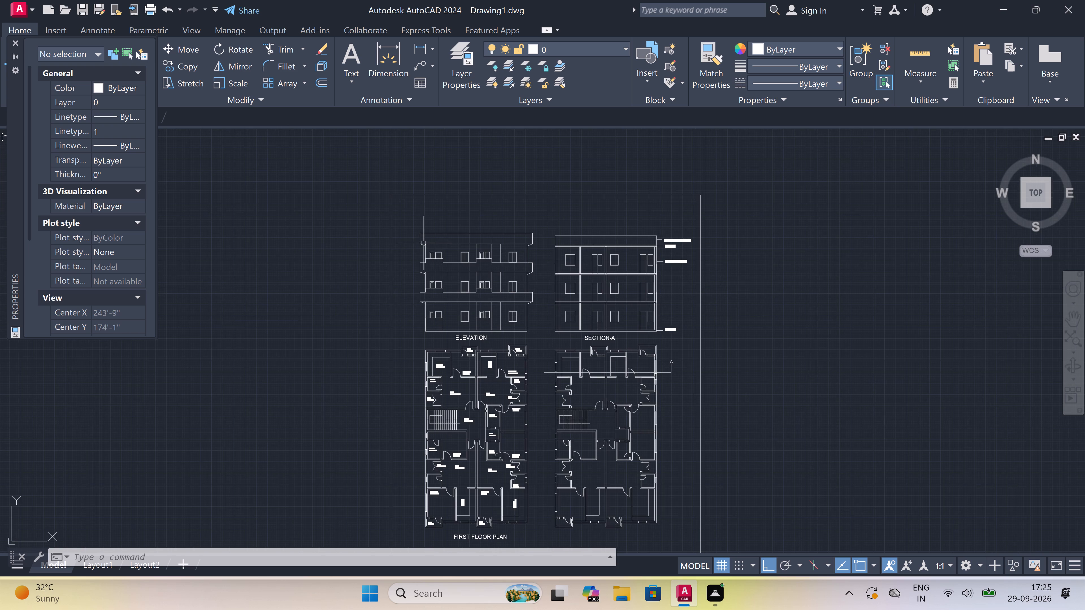
Examine Section-A from its parapet and labels down to the base slab, alongside the elevation and floor plans.
{"action": "scroll", "coordinate": [586, 280], "scroll_direction": "up", "scroll_amount": 2}
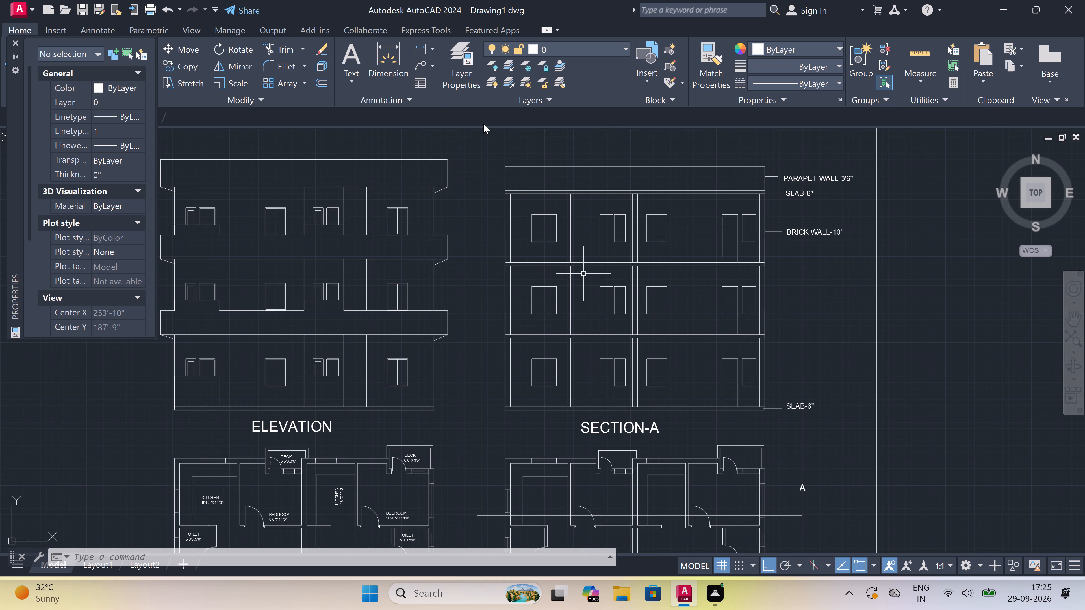
{"action": "scroll", "coordinate": [515, 182], "scroll_direction": "up", "scroll_amount": 2}
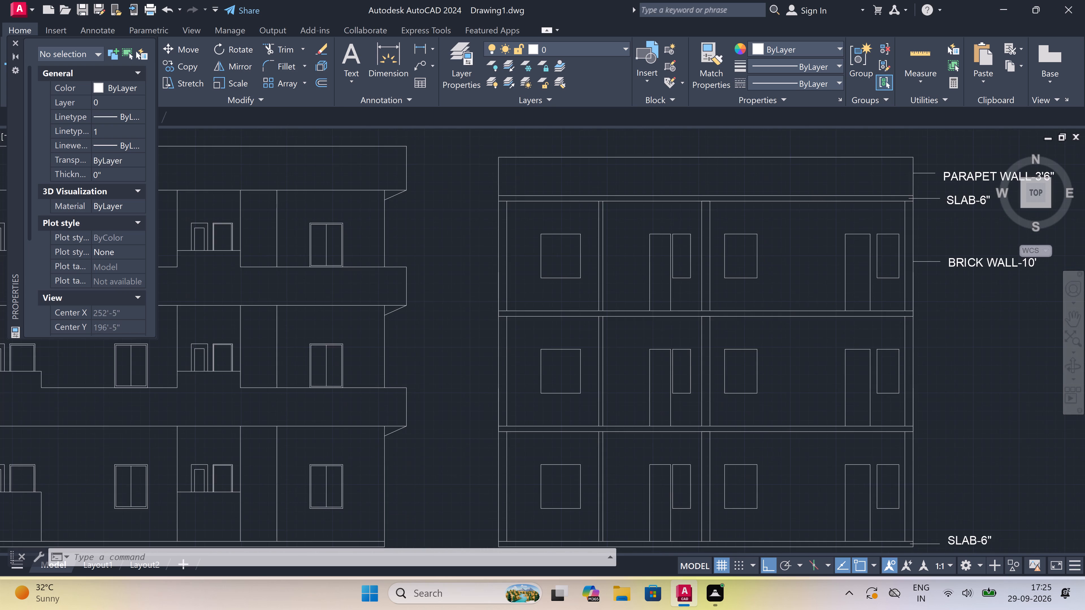
{"action": "scroll", "coordinate": [516, 182], "scroll_direction": "down", "scroll_amount": 2}
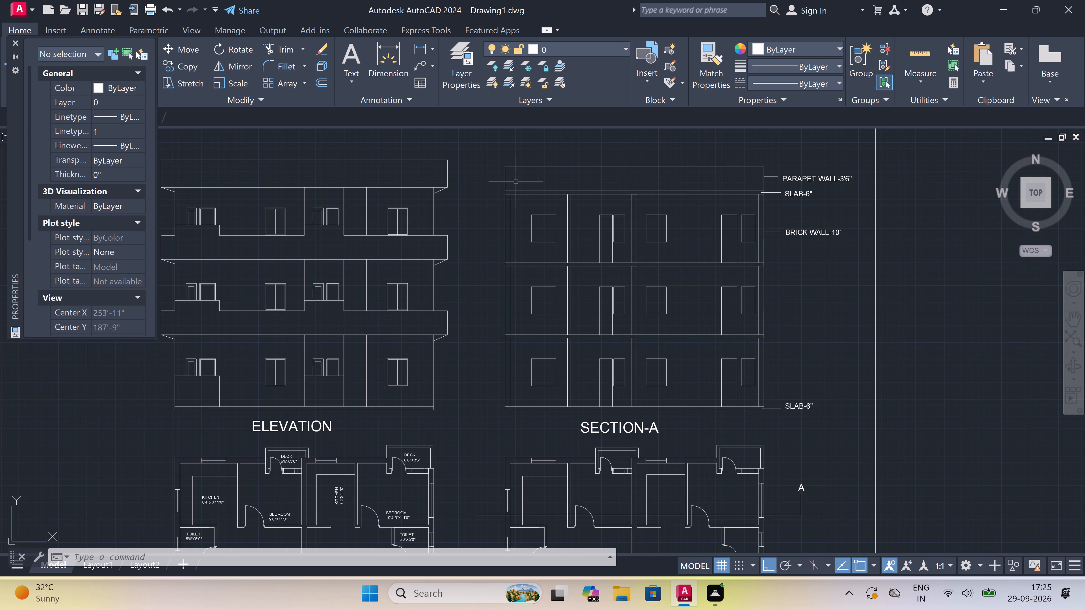
{"action": "scroll", "coordinate": [516, 182], "scroll_direction": "down", "scroll_amount": 1}
{"action": "scroll", "coordinate": [517, 182], "scroll_direction": "up", "scroll_amount": 2}
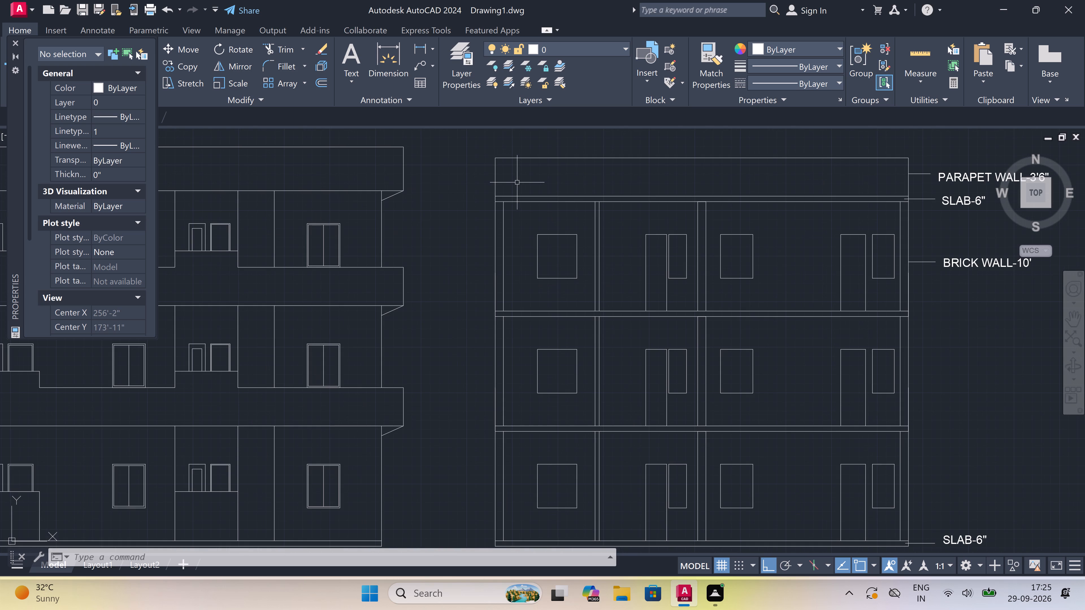
{"action": "scroll", "coordinate": [517, 182], "scroll_direction": "down", "scroll_amount": 1}
{"action": "scroll", "coordinate": [517, 182], "scroll_direction": "up", "scroll_amount": 1}
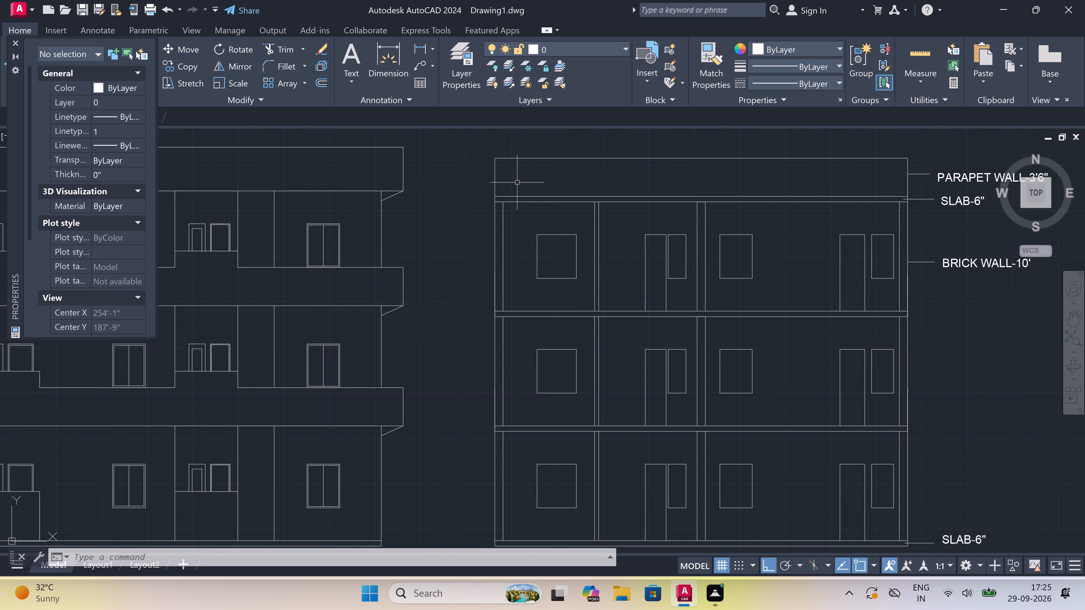
{"action": "scroll", "coordinate": [517, 182], "scroll_direction": "down", "scroll_amount": 1}
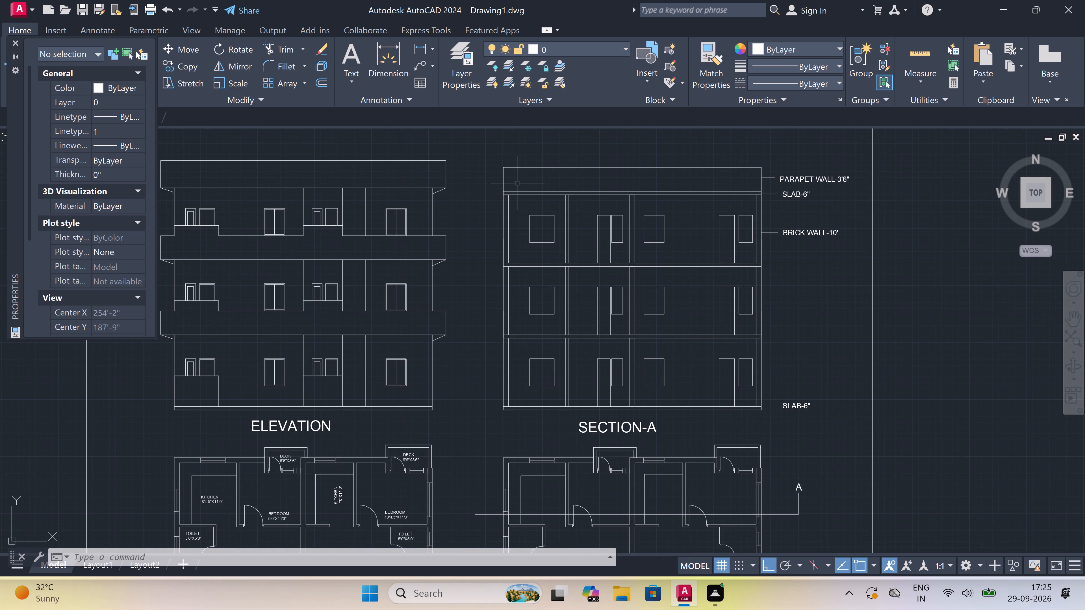
{"action": "scroll", "coordinate": [747, 285], "scroll_direction": "up", "scroll_amount": 1}
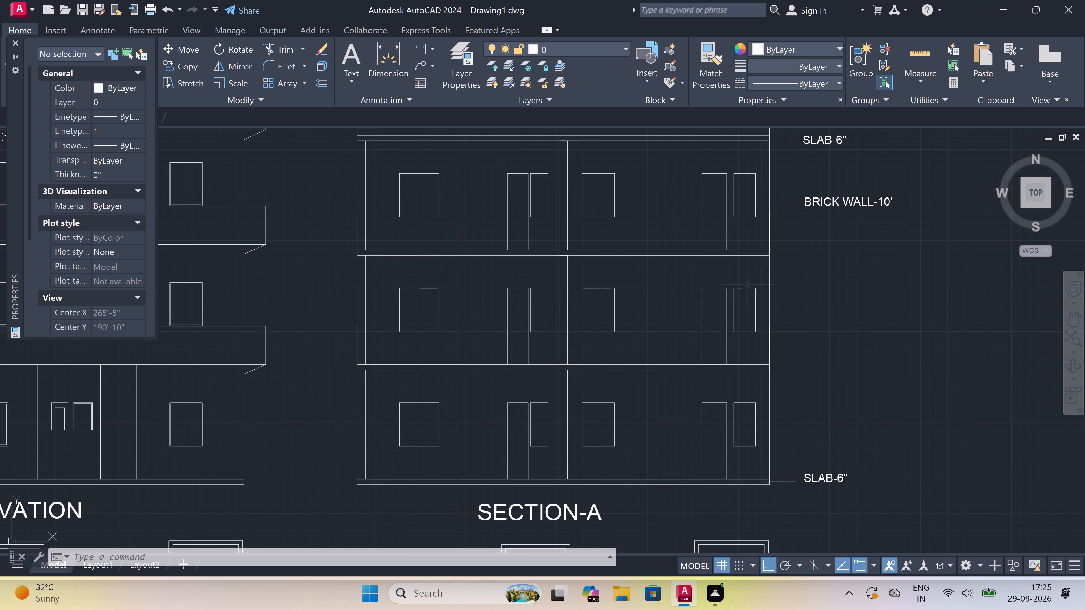
{"action": "scroll", "coordinate": [624, 292], "scroll_direction": "down", "scroll_amount": 2}
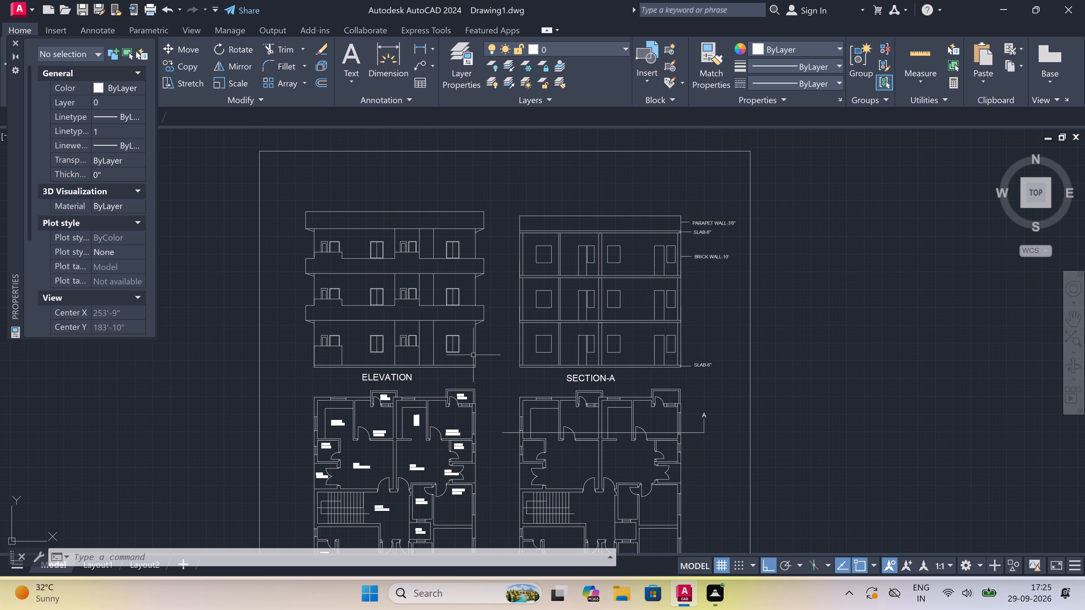
{"action": "scroll", "coordinate": [499, 368], "scroll_direction": "up", "scroll_amount": 2}
{"action": "scroll", "coordinate": [527, 317], "scroll_direction": "down", "scroll_amount": 1}
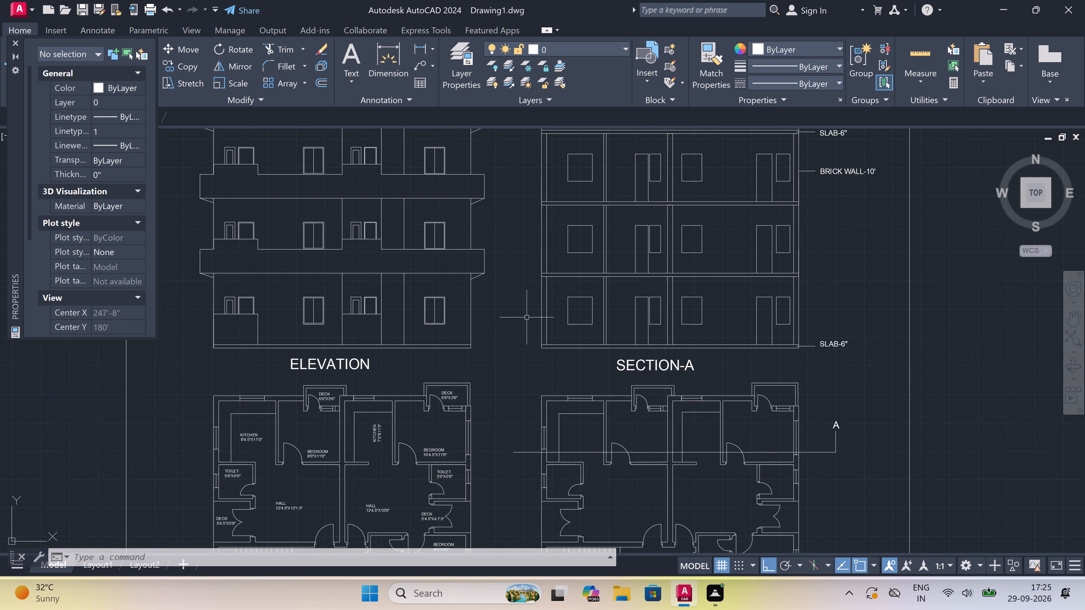
{"action": "scroll", "coordinate": [527, 315], "scroll_direction": "up", "scroll_amount": 1}
{"action": "scroll", "coordinate": [527, 314], "scroll_direction": "down", "scroll_amount": 1}
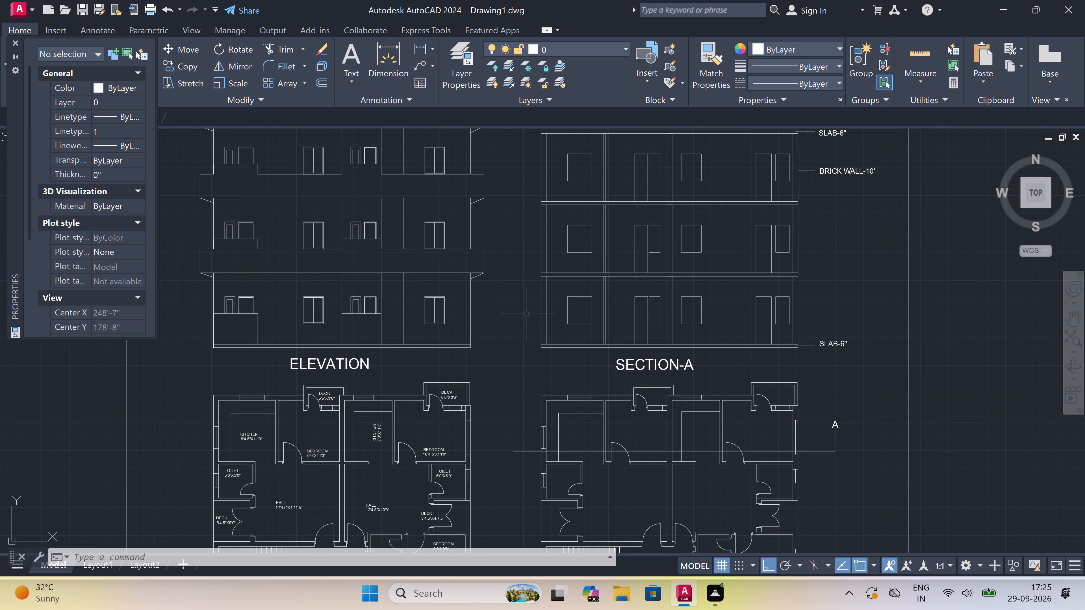
Draw the first brick joints in Section-A's left outer wall above the base slab: two full-width lines about 5" apart, joined by a mid-wall vertical.
{"action": "scroll", "coordinate": [544, 319], "scroll_direction": "up", "scroll_amount": 3}
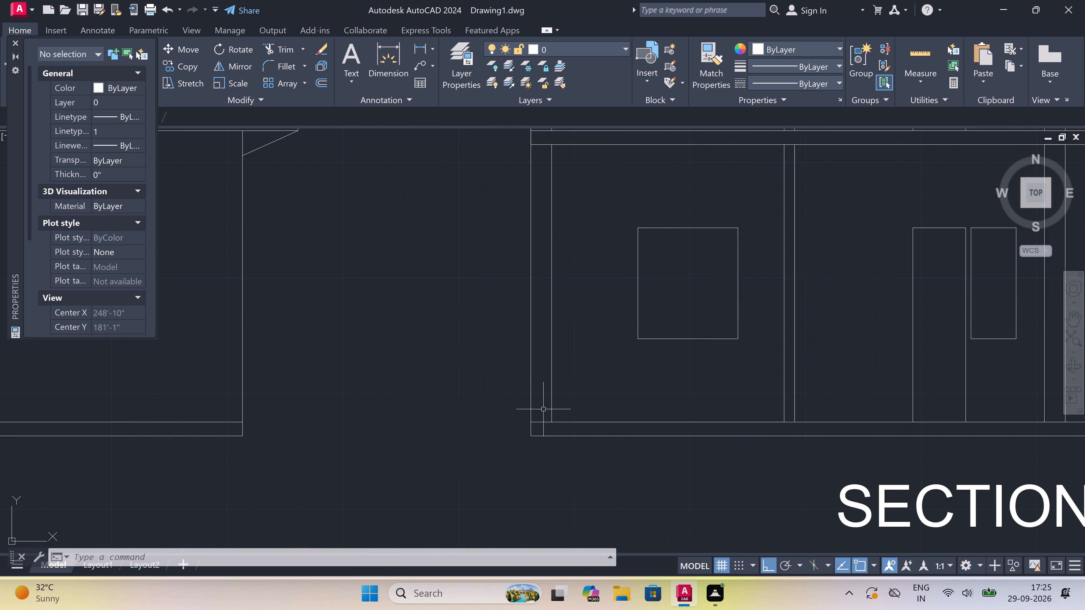
{"action": "scroll", "coordinate": [539, 413], "scroll_direction": "up", "scroll_amount": 3}
{"action": "type", "text": "L"}
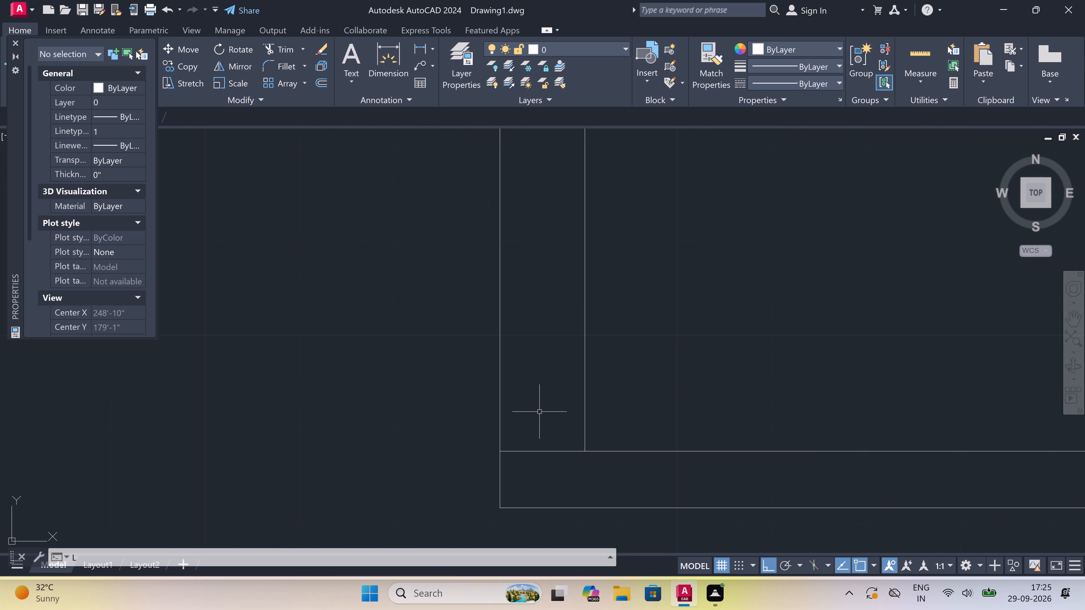
{"action": "key", "text": "space"}
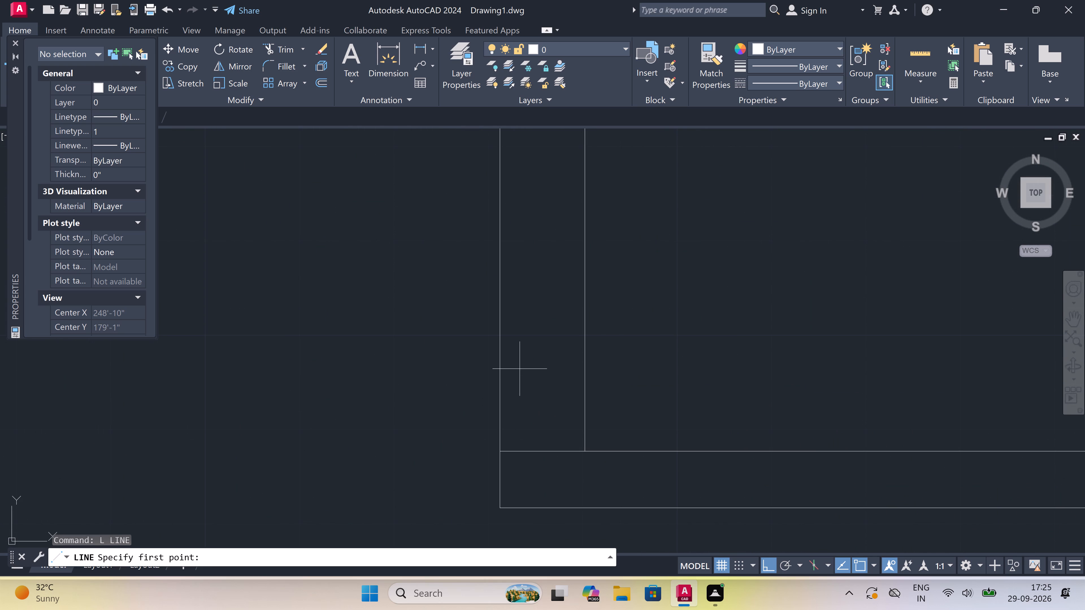
{"action": "left_click", "coordinate": [498, 395]}
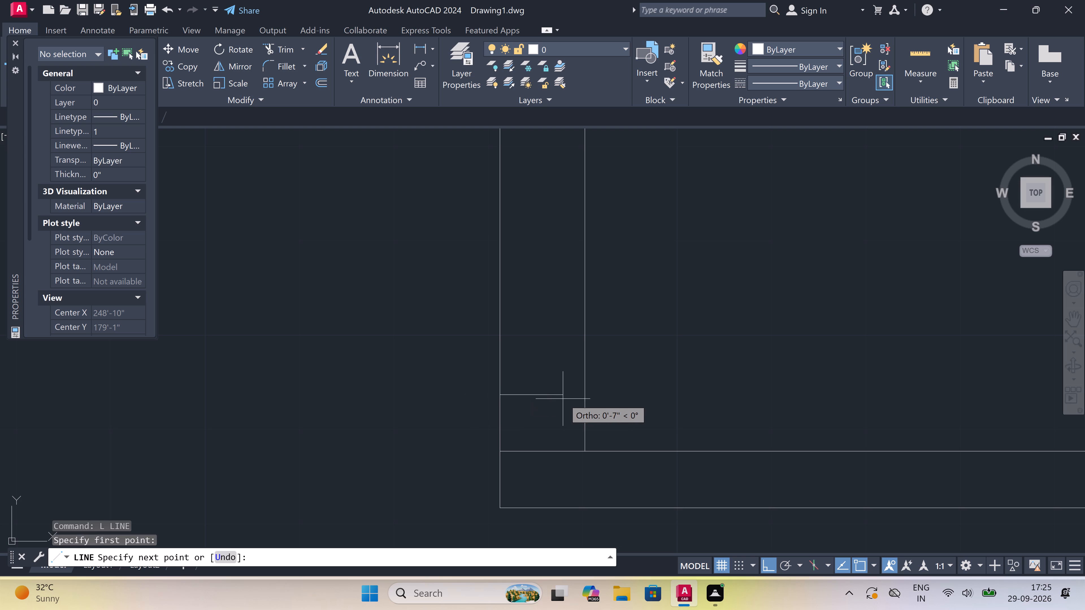
{"action": "left_click", "coordinate": [588, 396]}
{"action": "left_click", "coordinate": [543, 393]}
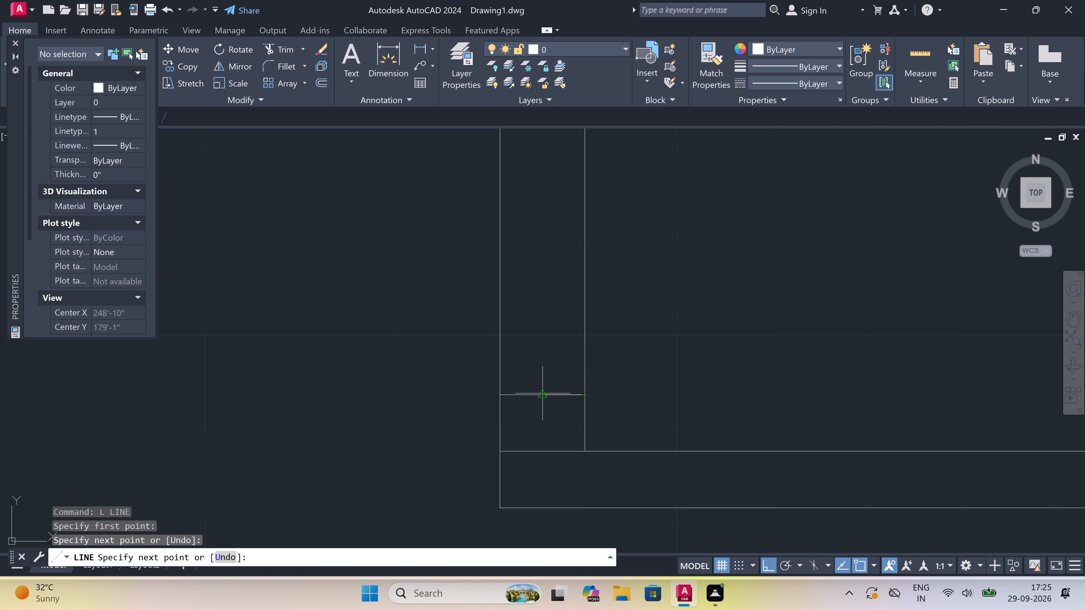
{"action": "left_click", "coordinate": [544, 344]}
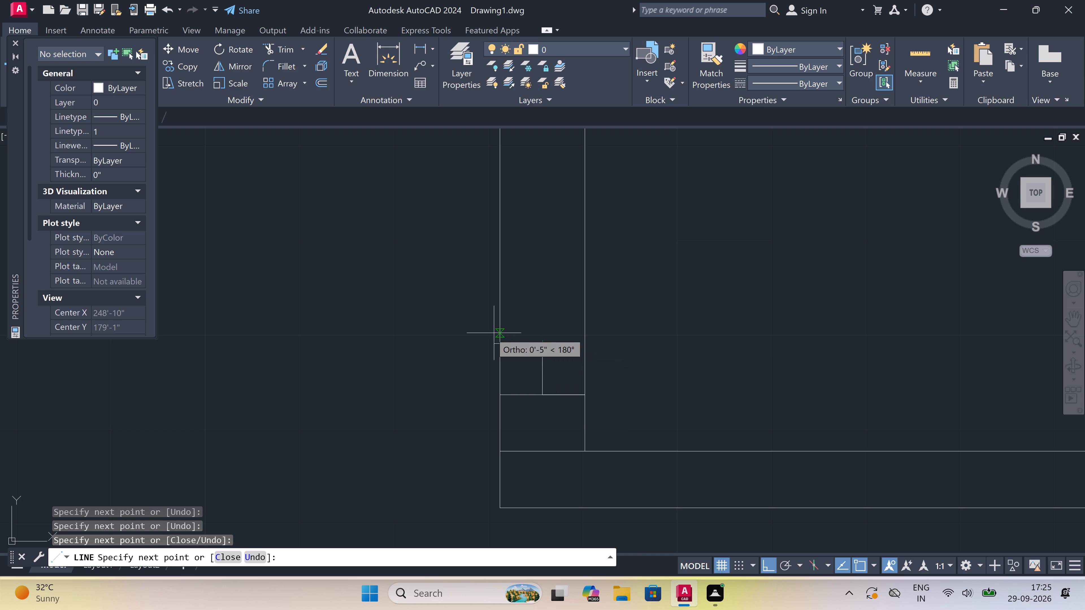
{"action": "left_click", "coordinate": [499, 341]}
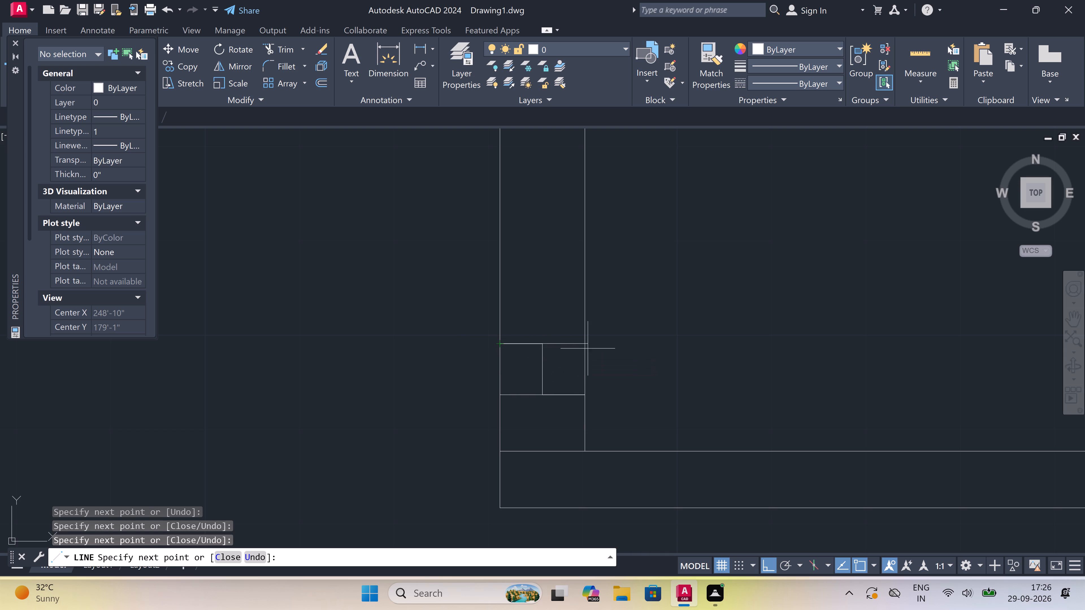
{"action": "left_click", "coordinate": [582, 340]}
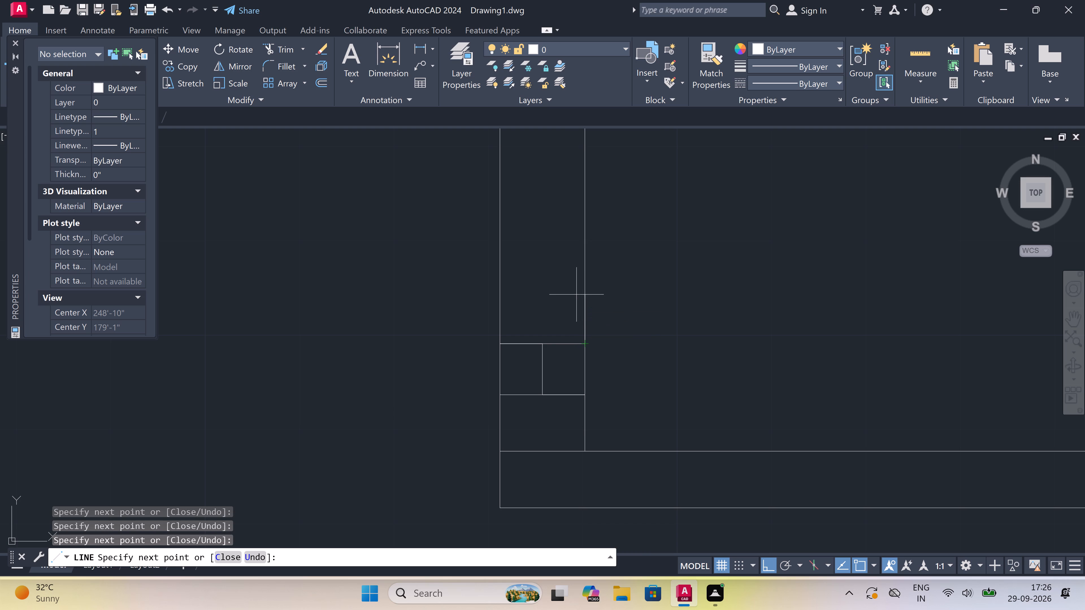
Continue the brick joints up Section-A's left outer wall: two more full-width lines joined by a mid-wall vertical.
{"action": "left_click", "coordinate": [579, 293]}
{"action": "left_click", "coordinate": [500, 289]}
{"action": "left_click", "coordinate": [542, 295]}
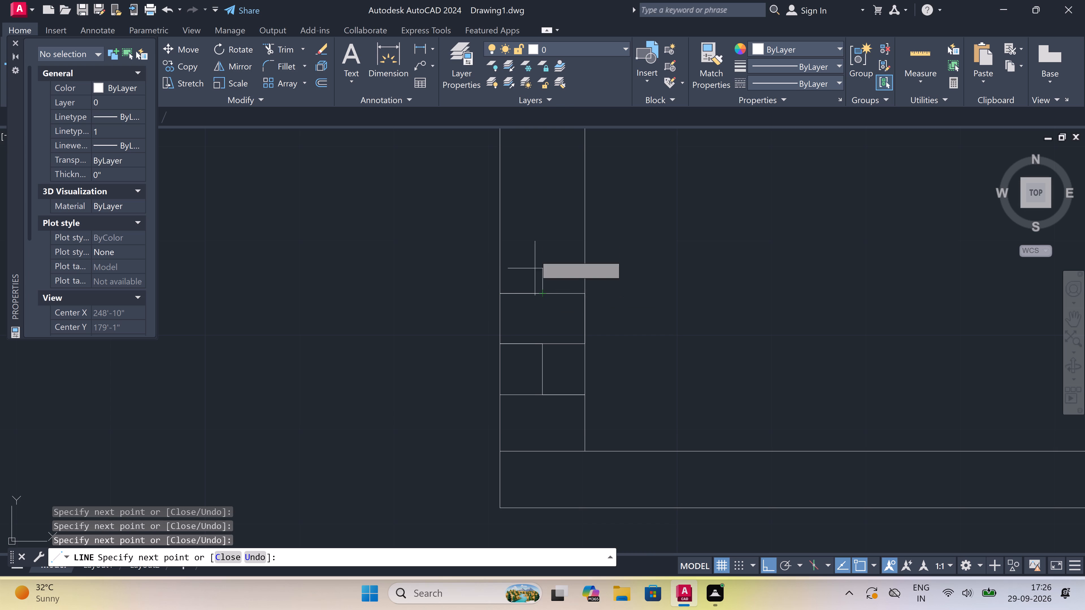
{"action": "left_click", "coordinate": [537, 241]}
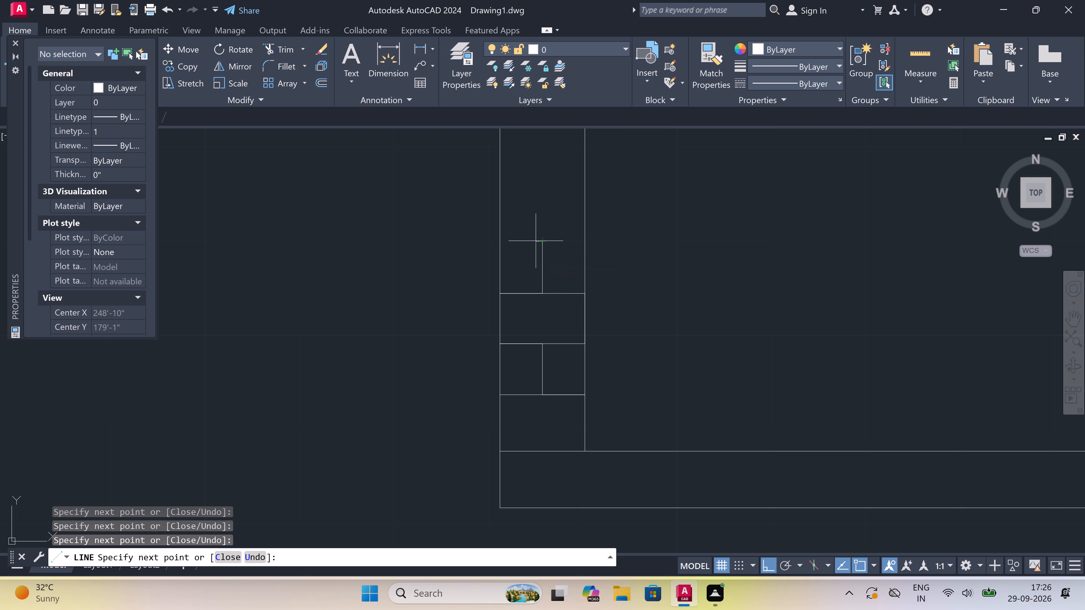
{"action": "left_click", "coordinate": [497, 242]}
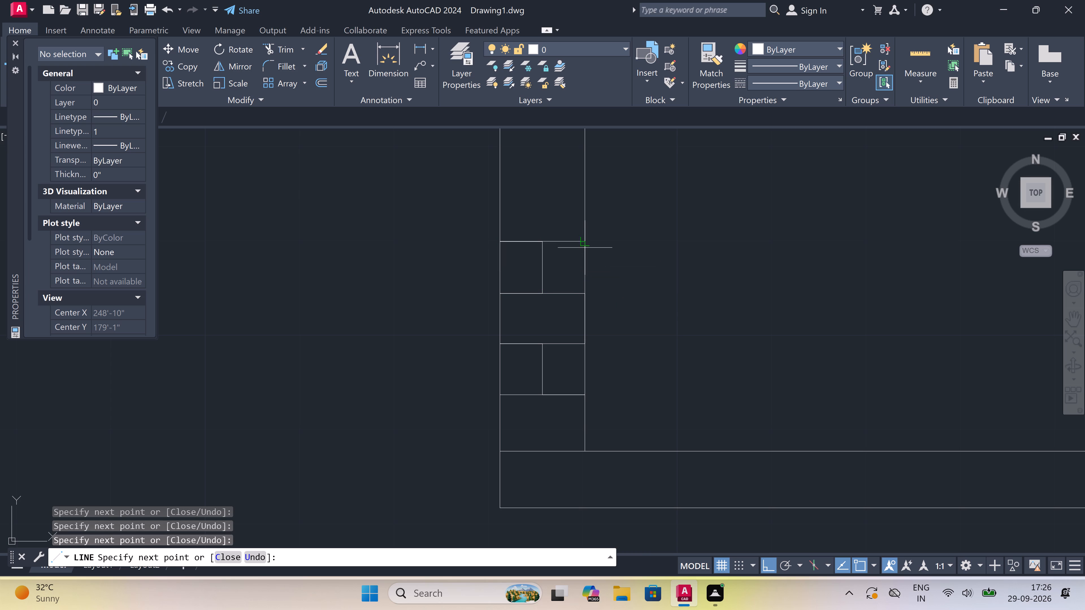
{"action": "left_click", "coordinate": [583, 243]}
Add the next brick courses above: a full-width line about 5" higher, a mid-wall vertical about 5" tall, and a full-width line capping it.
{"action": "scroll", "coordinate": [583, 244], "scroll_direction": "down", "scroll_amount": 3}
{"action": "scroll", "coordinate": [575, 229], "scroll_direction": "up", "scroll_amount": 4}
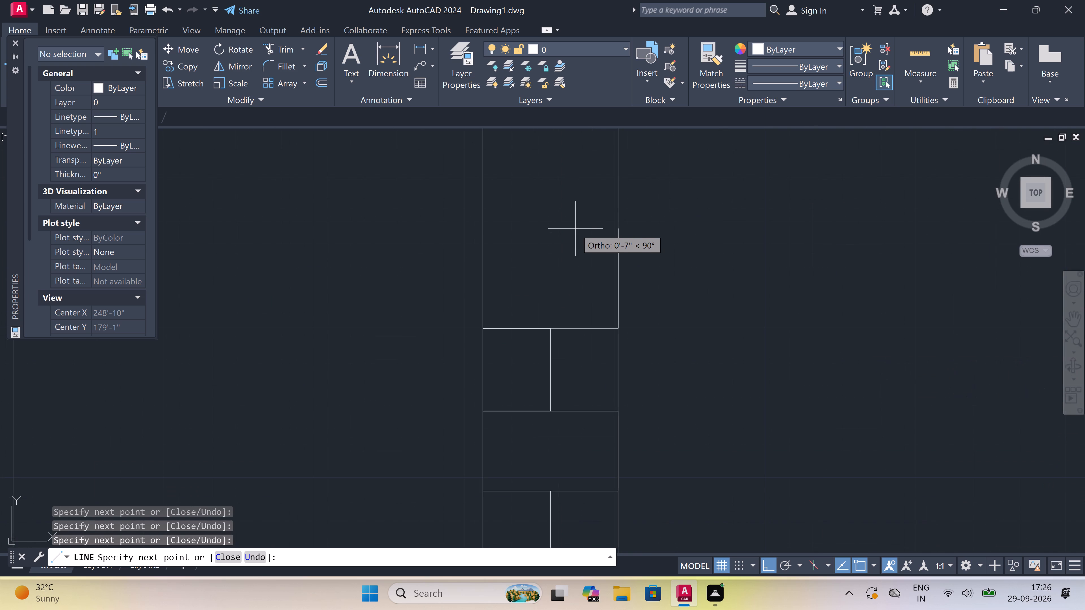
{"action": "scroll", "coordinate": [575, 230], "scroll_direction": "up", "scroll_amount": 2}
{"action": "scroll", "coordinate": [600, 280], "scroll_direction": "down", "scroll_amount": 1}
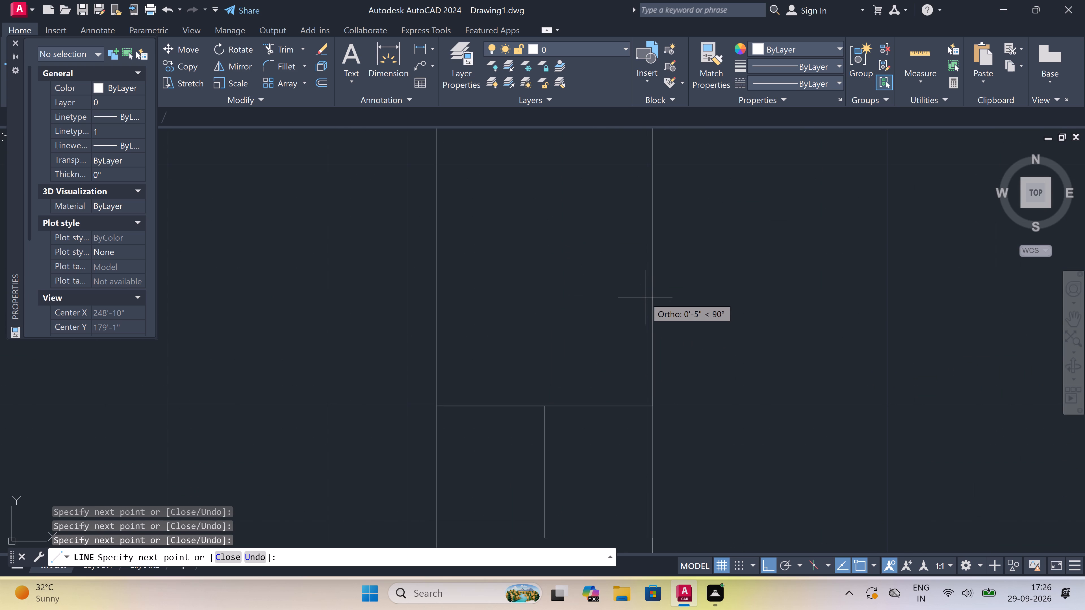
{"action": "left_click", "coordinate": [645, 296]}
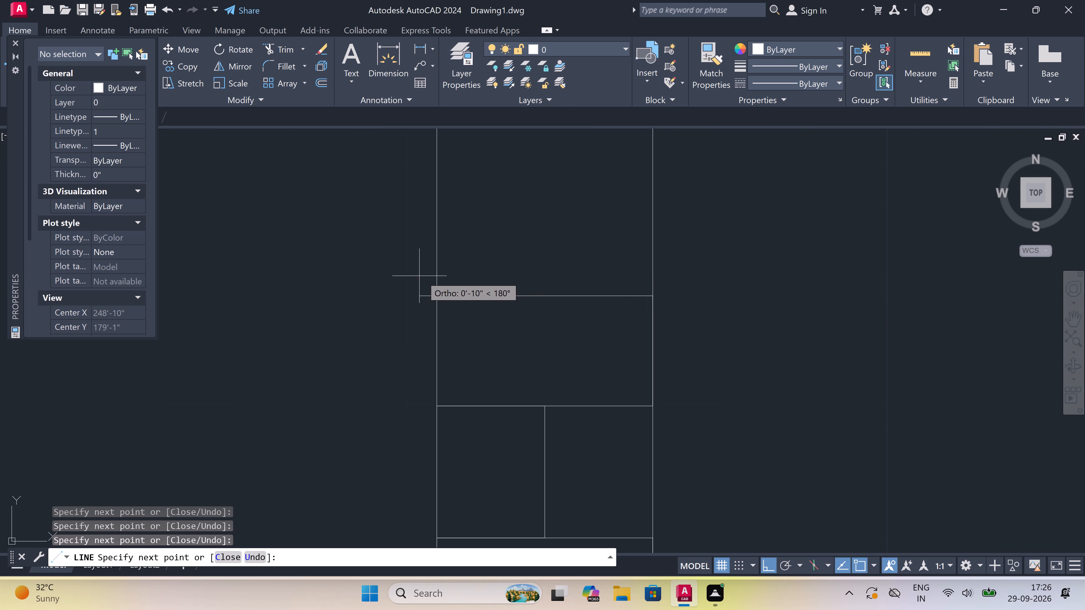
{"action": "left_click", "coordinate": [441, 293]}
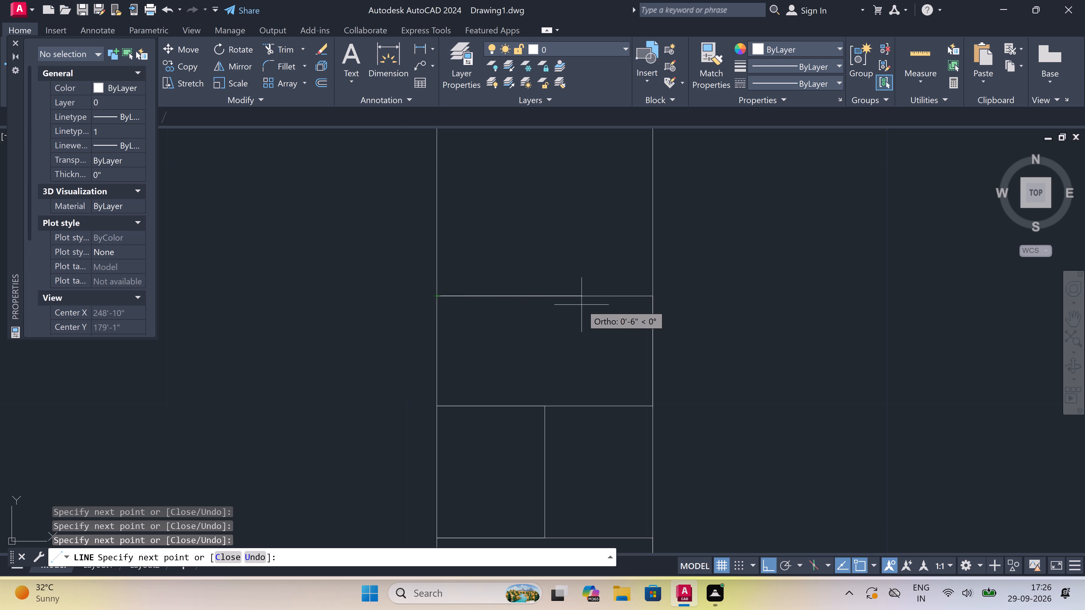
{"action": "left_click", "coordinate": [542, 292]}
{"action": "scroll", "coordinate": [541, 290], "scroll_direction": "down", "scroll_amount": 2}
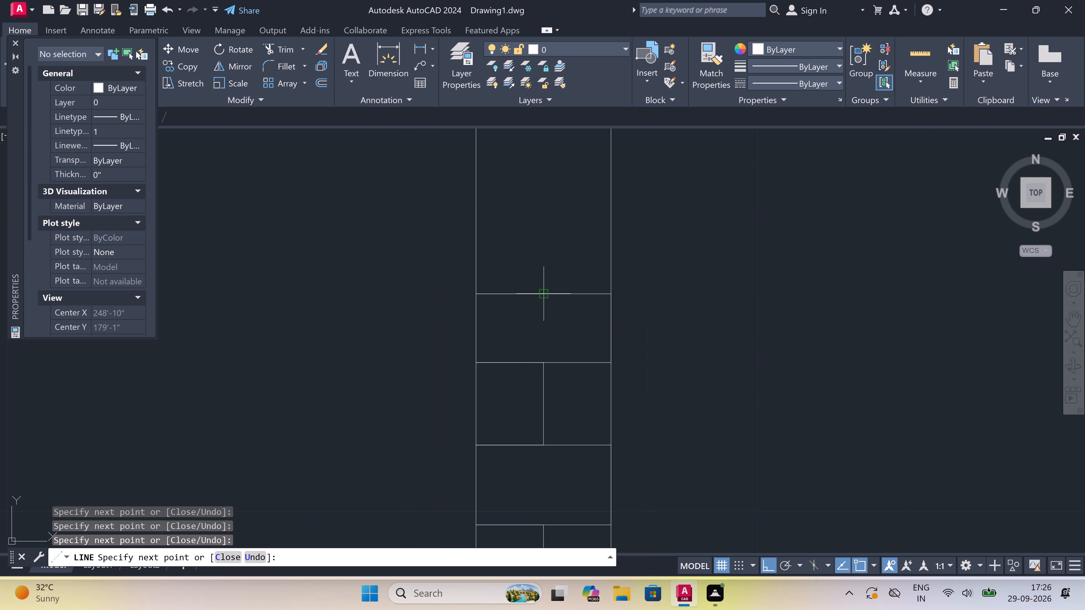
{"action": "scroll", "coordinate": [541, 290], "scroll_direction": "down", "scroll_amount": 2}
{"action": "scroll", "coordinate": [530, 258], "scroll_direction": "up", "scroll_amount": 4}
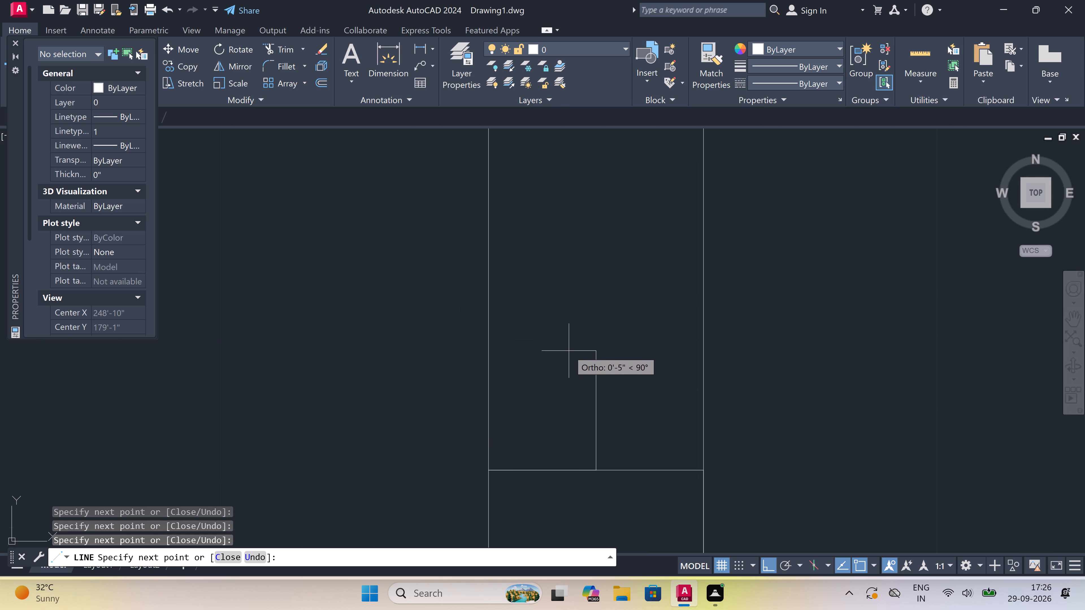
{"action": "left_click", "coordinate": [574, 350]}
{"action": "left_click", "coordinate": [489, 344]}
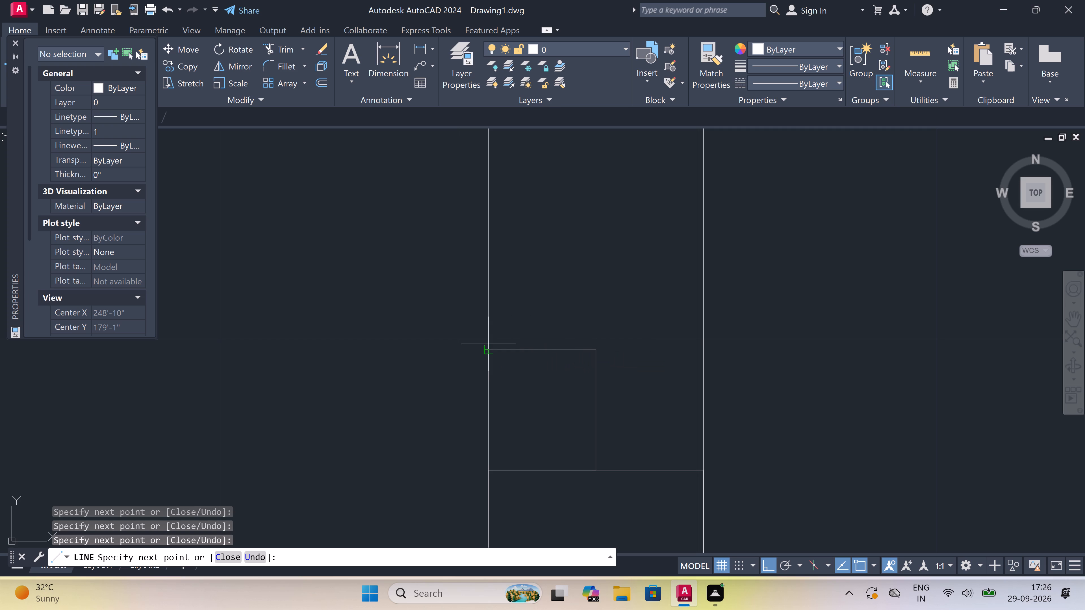
{"action": "left_click", "coordinate": [701, 352]}
Draw another full-width joint above, plus a mid-wall vertical about 4" tall capped by a second full-width line.
{"action": "left_click_drag", "start_coordinate": [712, 242], "coordinate": [708, 241]}
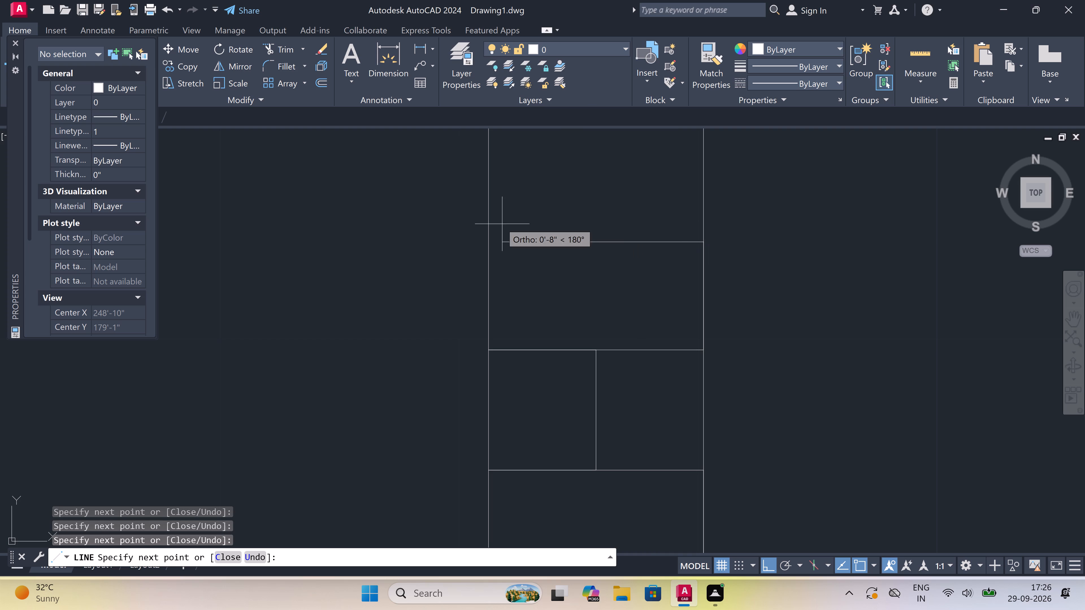
{"action": "left_click", "coordinate": [491, 244]}
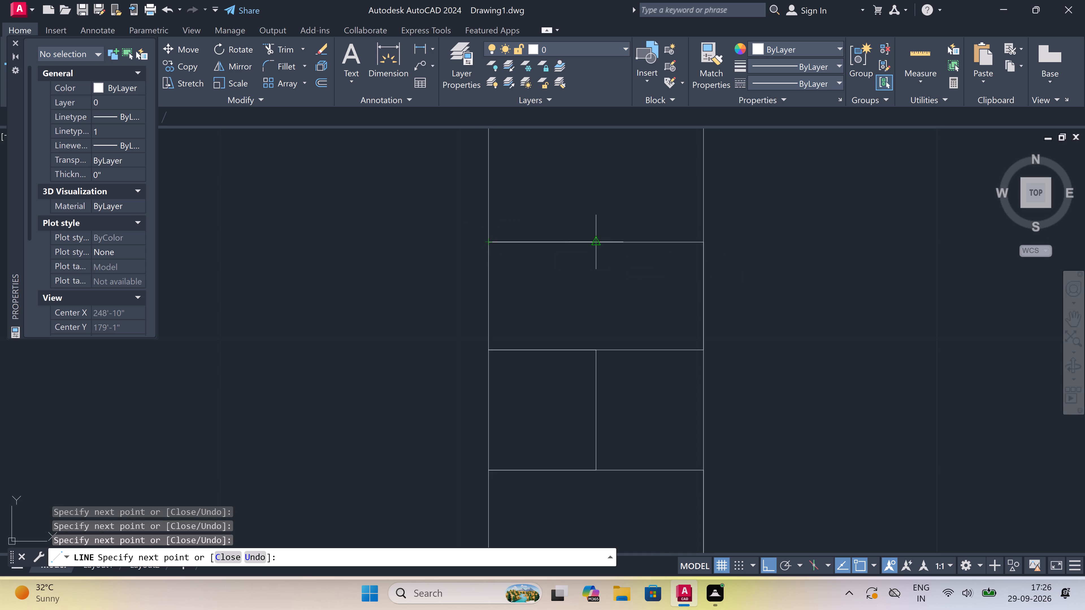
{"action": "scroll", "coordinate": [599, 241], "scroll_direction": "down", "scroll_amount": 3}
{"action": "scroll", "coordinate": [589, 218], "scroll_direction": "up", "scroll_amount": 3}
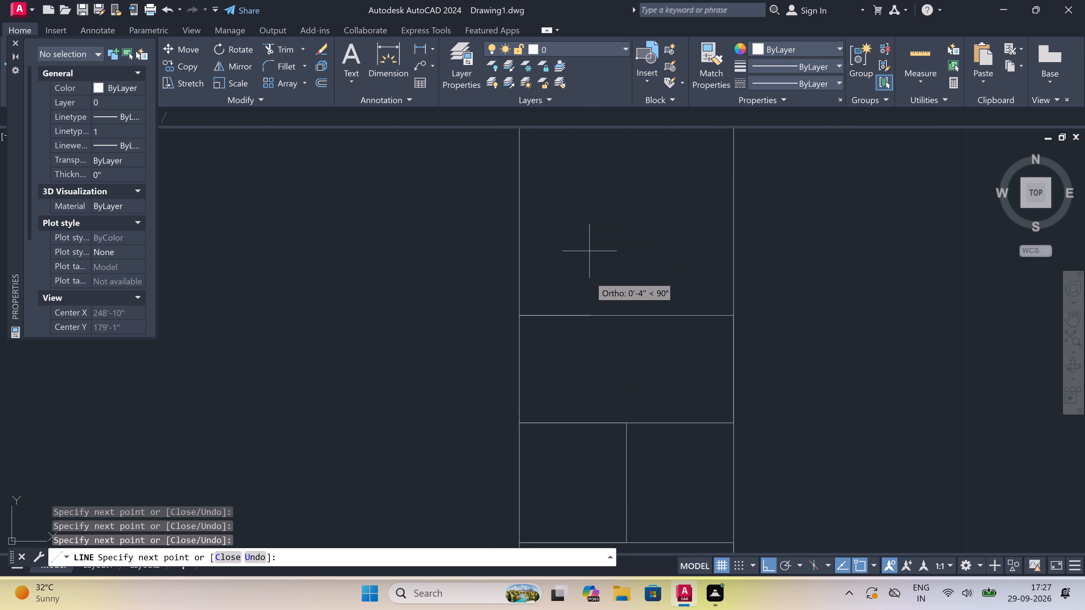
{"action": "left_click", "coordinate": [623, 316]}
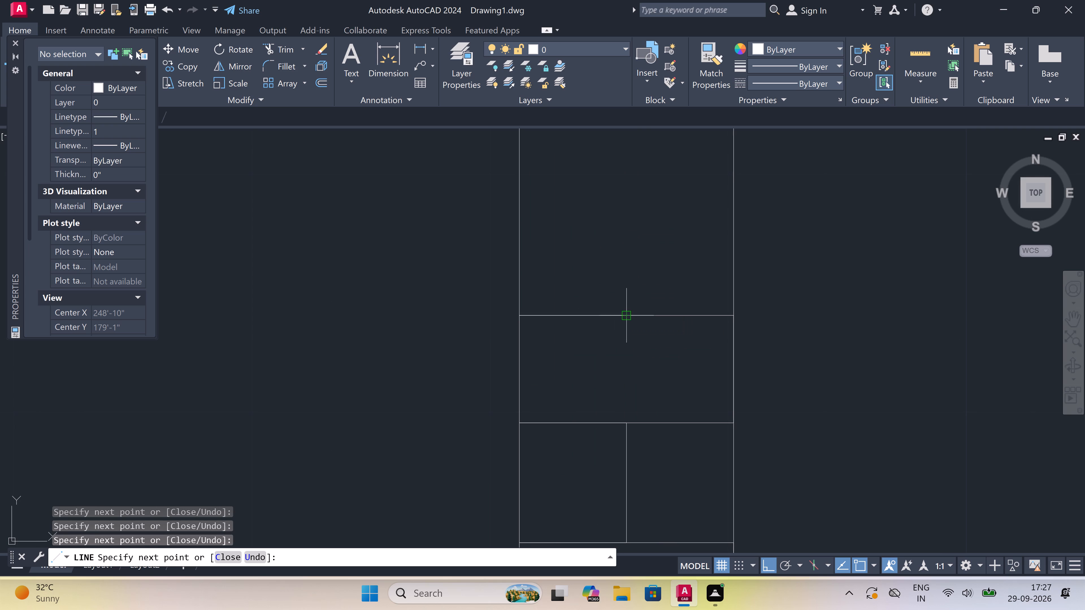
{"action": "left_click", "coordinate": [624, 221]}
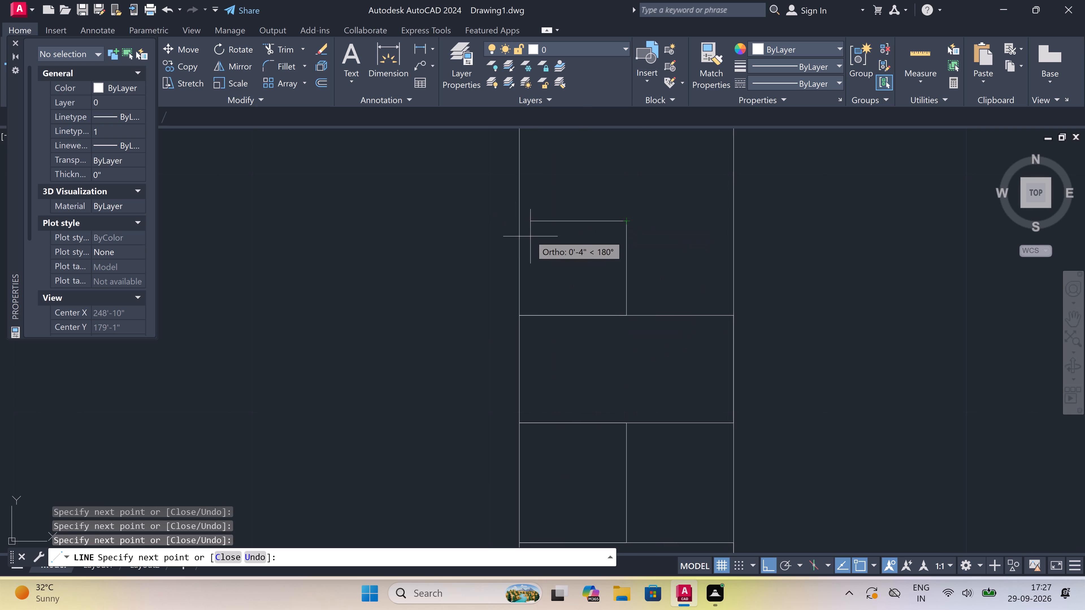
{"action": "left_click", "coordinate": [520, 223]}
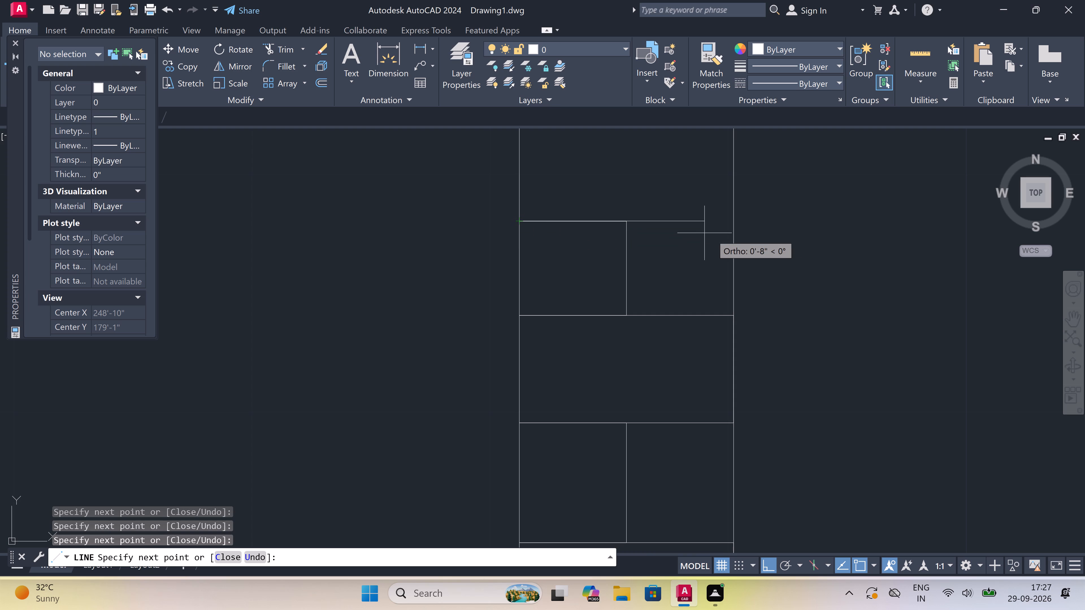
{"action": "left_click", "coordinate": [730, 223]}
Extend the brick pattern up the left outer wall with two more full-width joints and a mid-wall vertical connecting them.
{"action": "scroll", "coordinate": [592, 274], "scroll_direction": "down", "scroll_amount": 2}
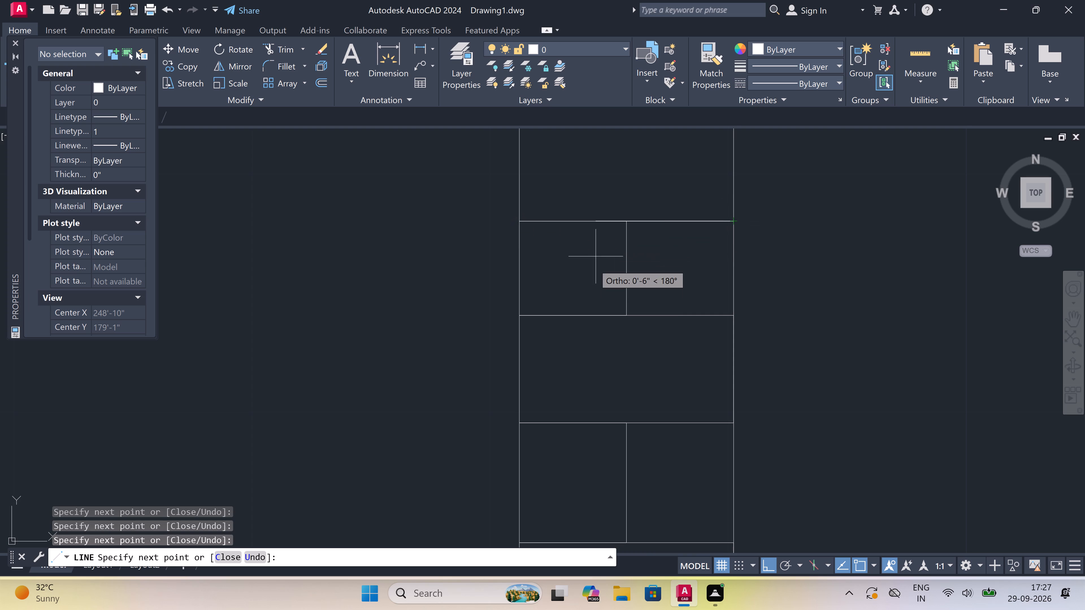
{"action": "scroll", "coordinate": [592, 274], "scroll_direction": "down", "scroll_amount": 4}
{"action": "scroll", "coordinate": [615, 234], "scroll_direction": "up", "scroll_amount": 2}
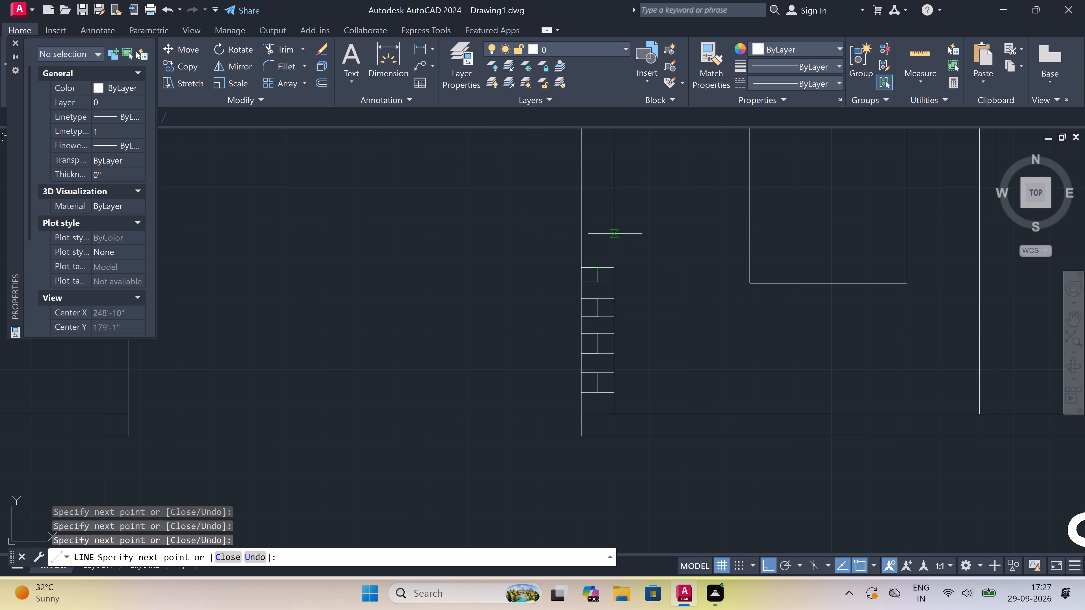
{"action": "scroll", "coordinate": [615, 234], "scroll_direction": "up", "scroll_amount": 3}
{"action": "scroll", "coordinate": [611, 243], "scroll_direction": "down", "scroll_amount": 2}
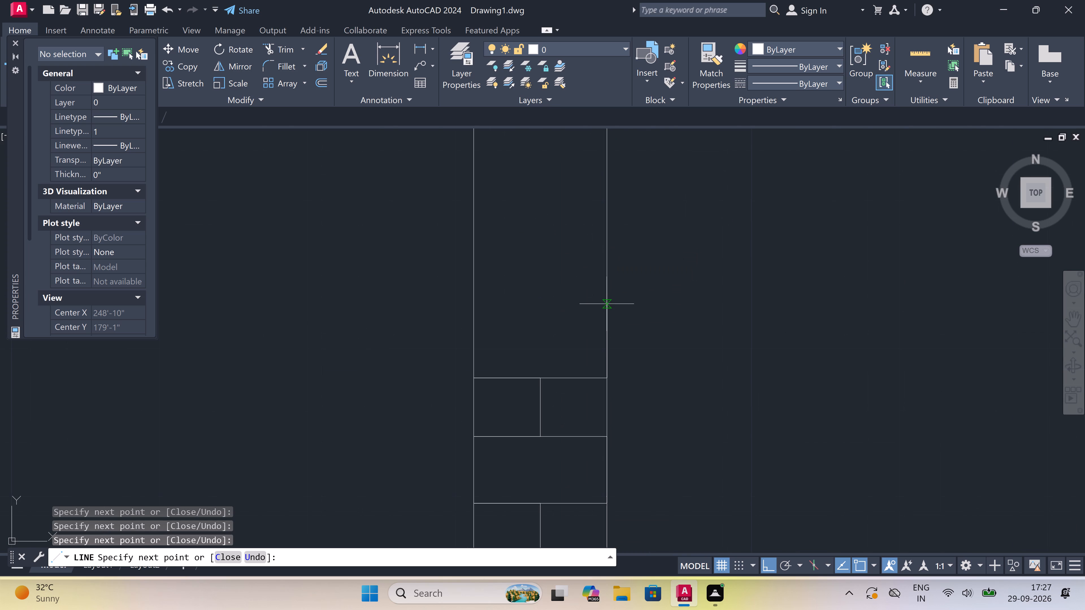
{"action": "left_click", "coordinate": [606, 308]}
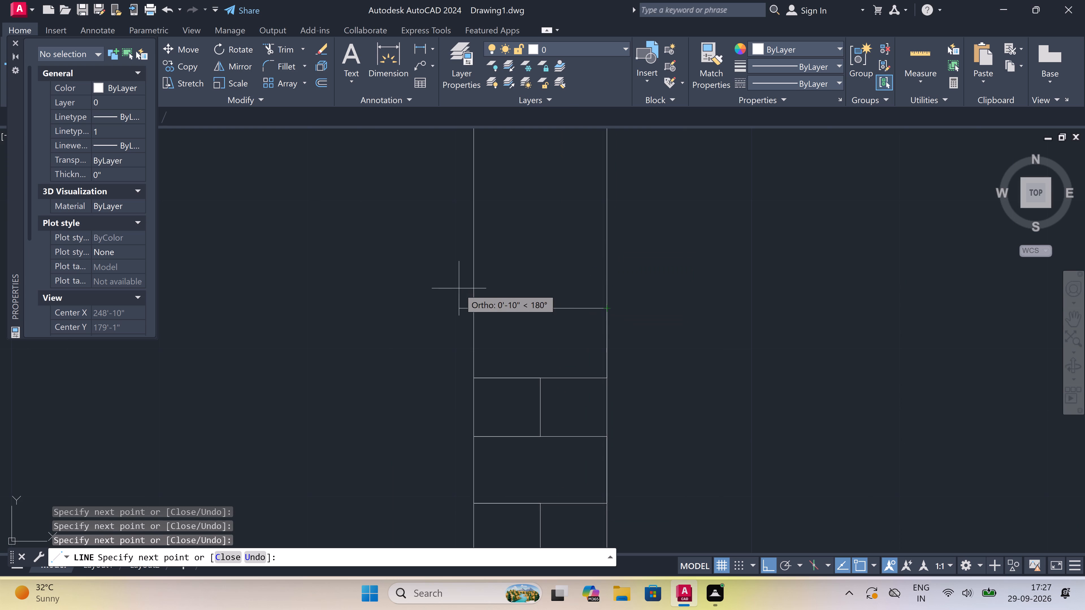
{"action": "left_click", "coordinate": [476, 306]}
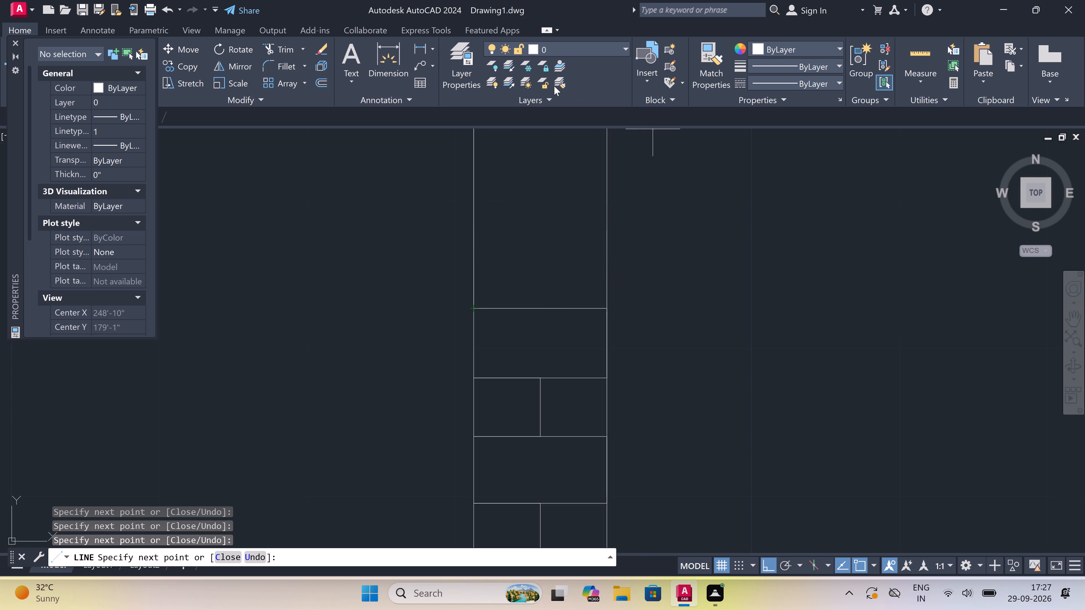
{"action": "left_click", "coordinate": [476, 236]}
{"action": "left_click", "coordinate": [607, 232]}
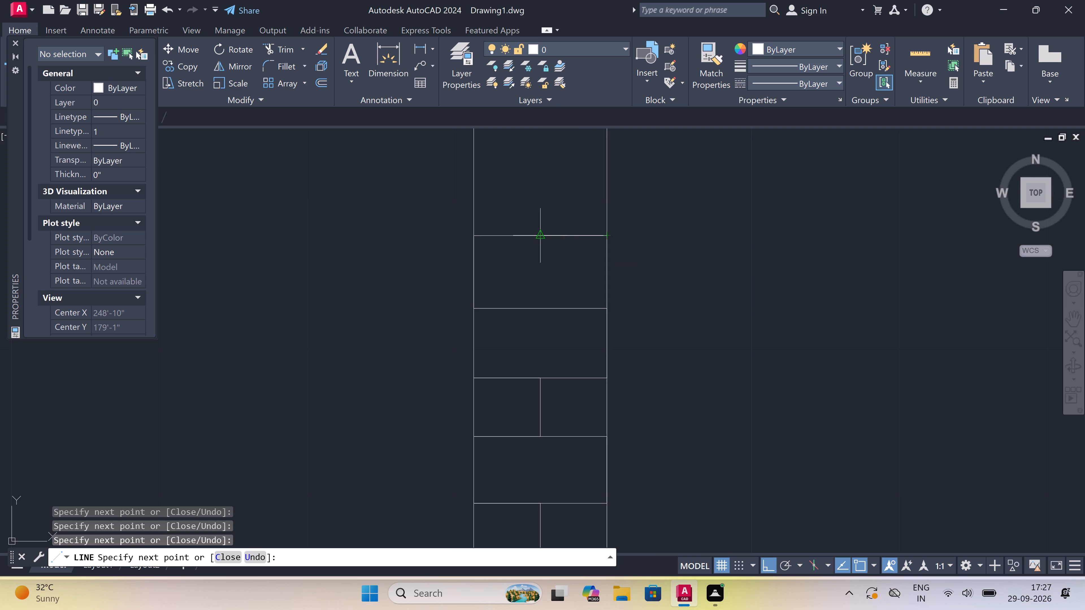
{"action": "left_click", "coordinate": [539, 235]}
{"action": "scroll", "coordinate": [542, 212], "scroll_direction": "down", "scroll_amount": 5}
{"action": "scroll", "coordinate": [548, 194], "scroll_direction": "up", "scroll_amount": 6}
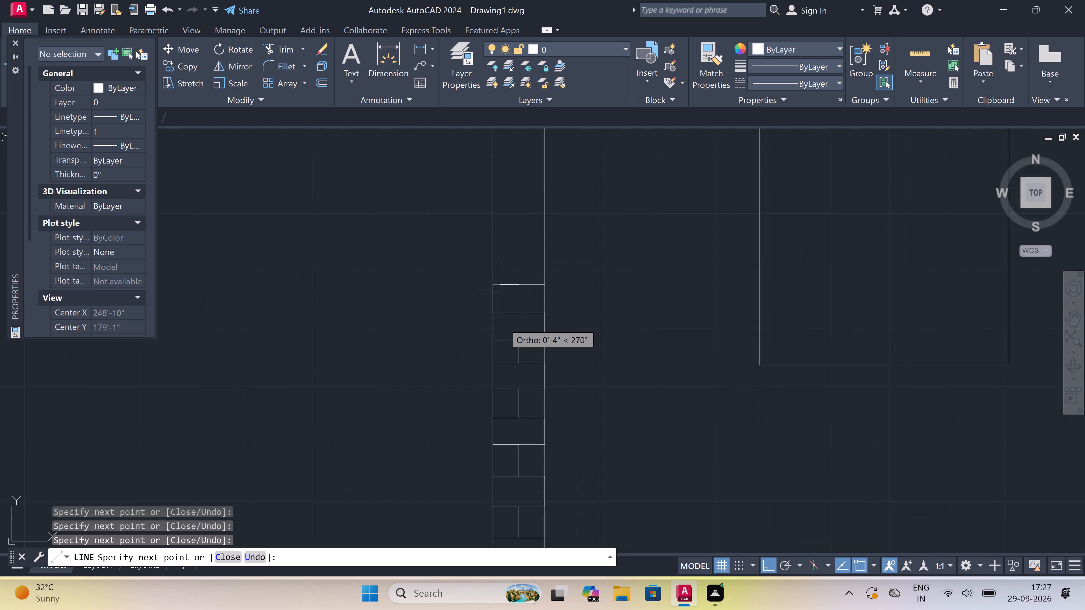
{"action": "scroll", "coordinate": [529, 299], "scroll_direction": "up", "scroll_amount": 2}
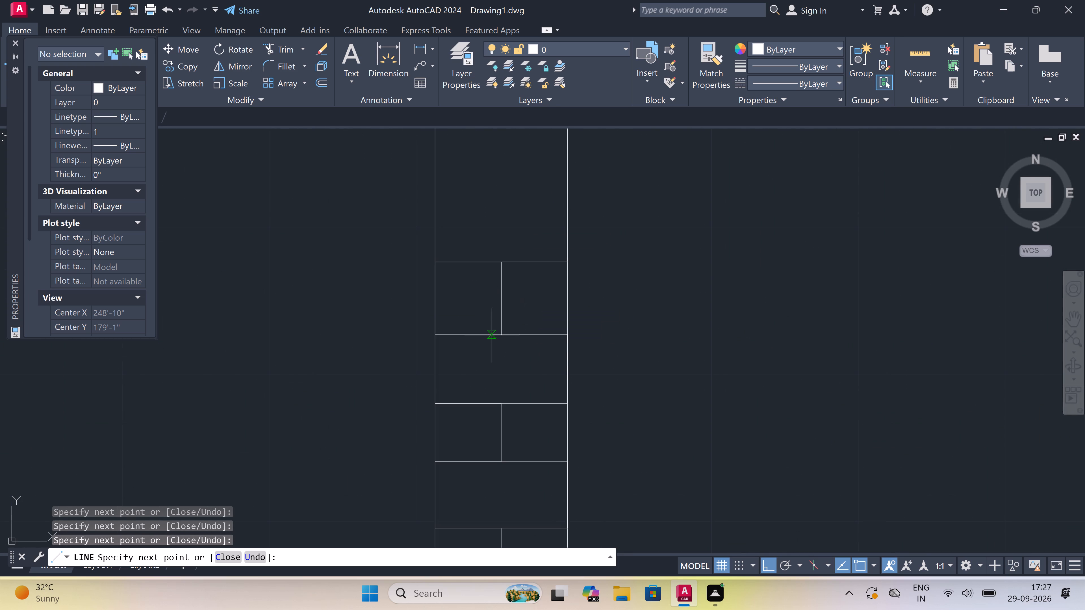
{"action": "left_click", "coordinate": [506, 332]}
{"action": "key", "text": "Escape"}
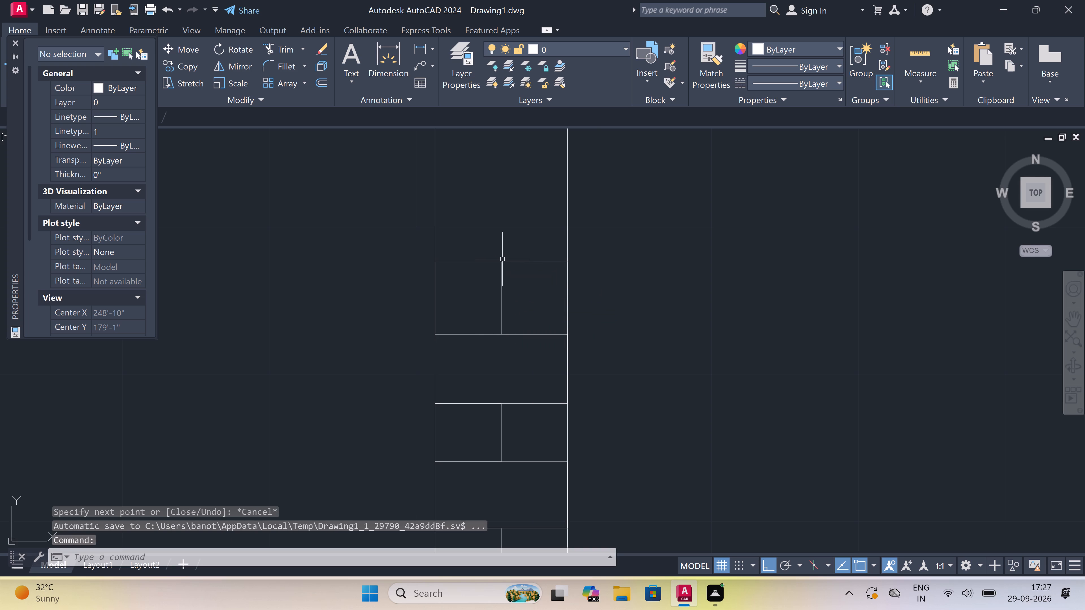
Draw the next brick courses up Section-A's left outer wall: a full-width joint, a mid-wall vertical about 4" tall, and a full-width line capping it.
{"action": "key", "text": "space"}
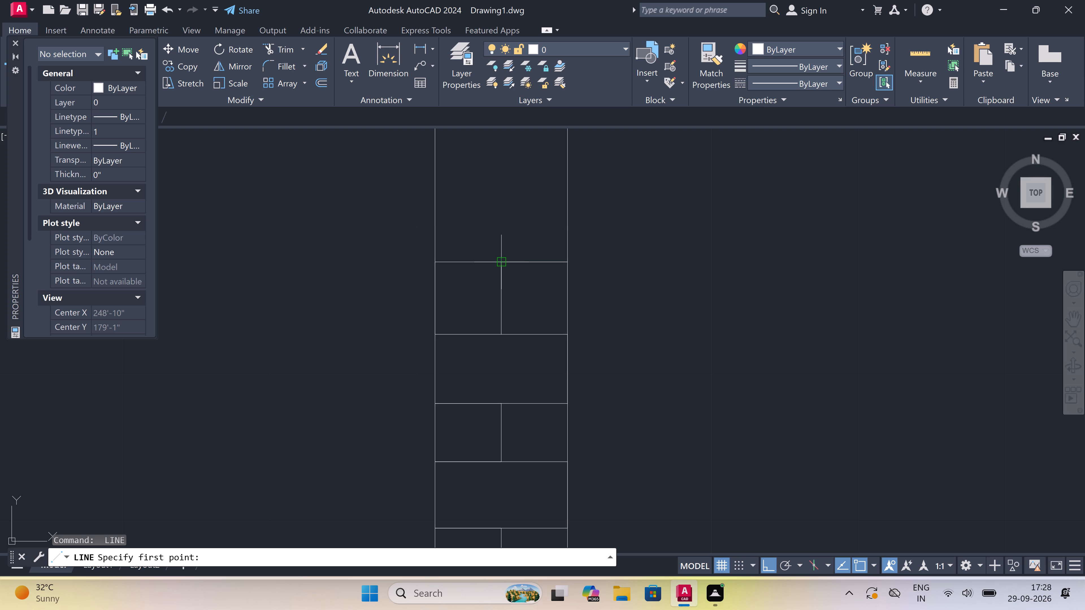
{"action": "scroll", "coordinate": [502, 256], "scroll_direction": "down", "scroll_amount": 1}
{"action": "scroll", "coordinate": [504, 221], "scroll_direction": "up", "scroll_amount": 1}
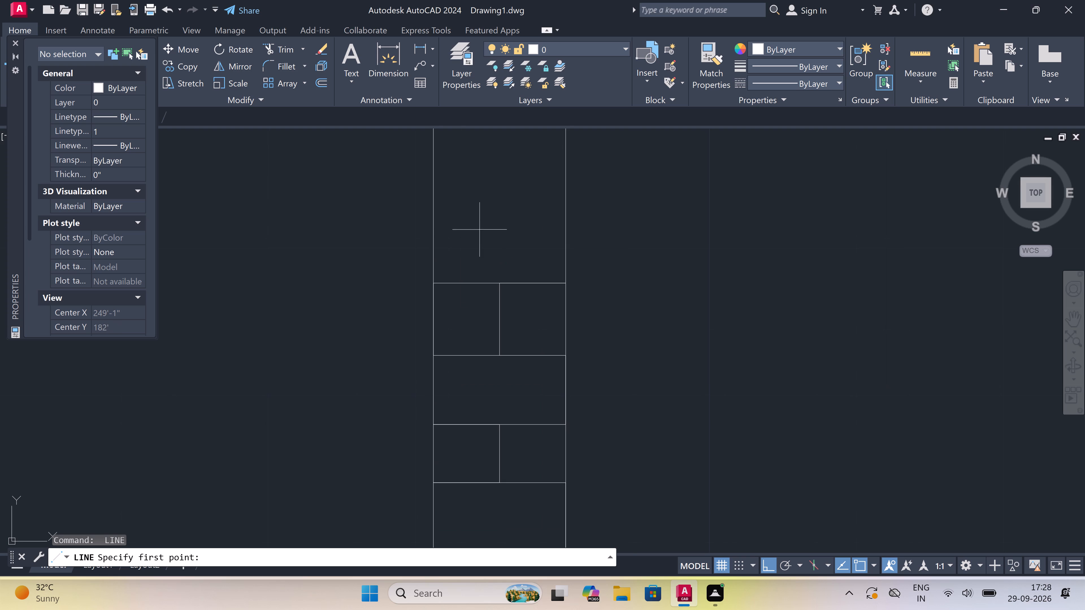
{"action": "left_click", "coordinate": [433, 213]}
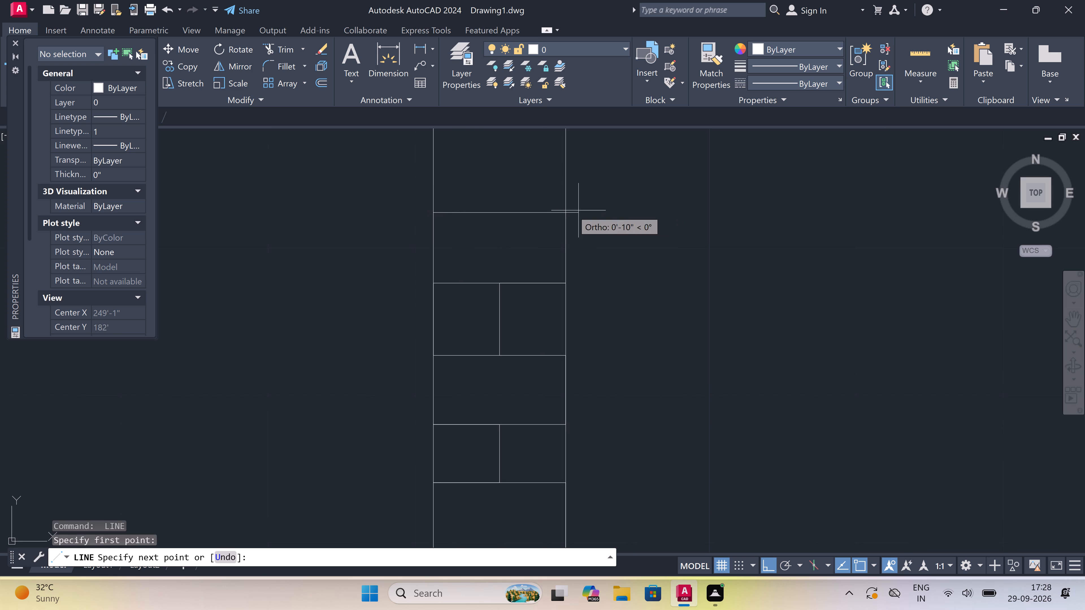
{"action": "left_click", "coordinate": [564, 210]}
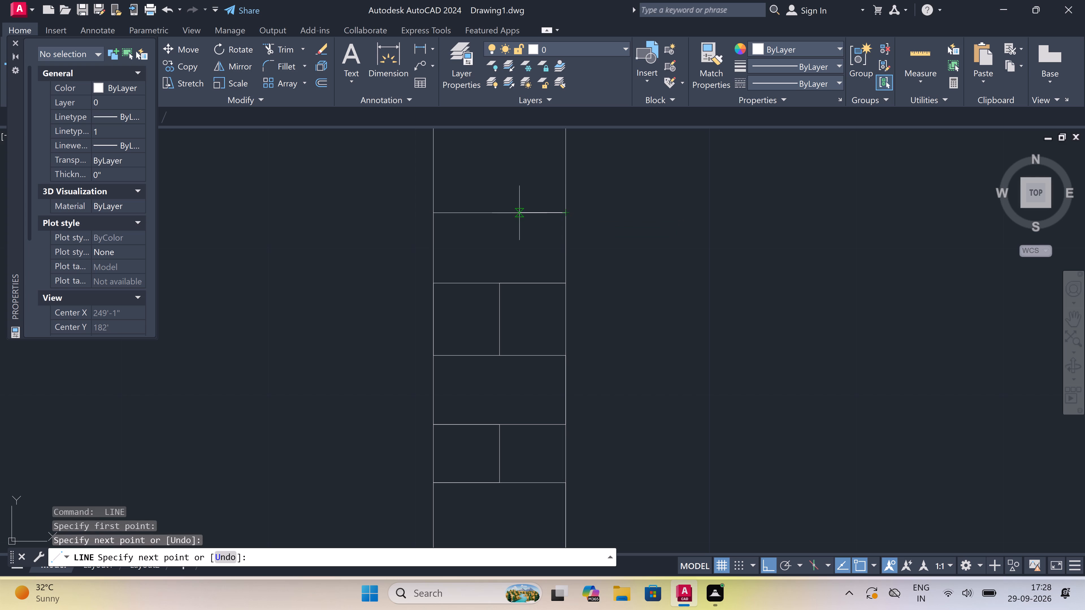
{"action": "left_click", "coordinate": [502, 213]}
{"action": "scroll", "coordinate": [502, 215], "scroll_direction": "down", "scroll_amount": 3}
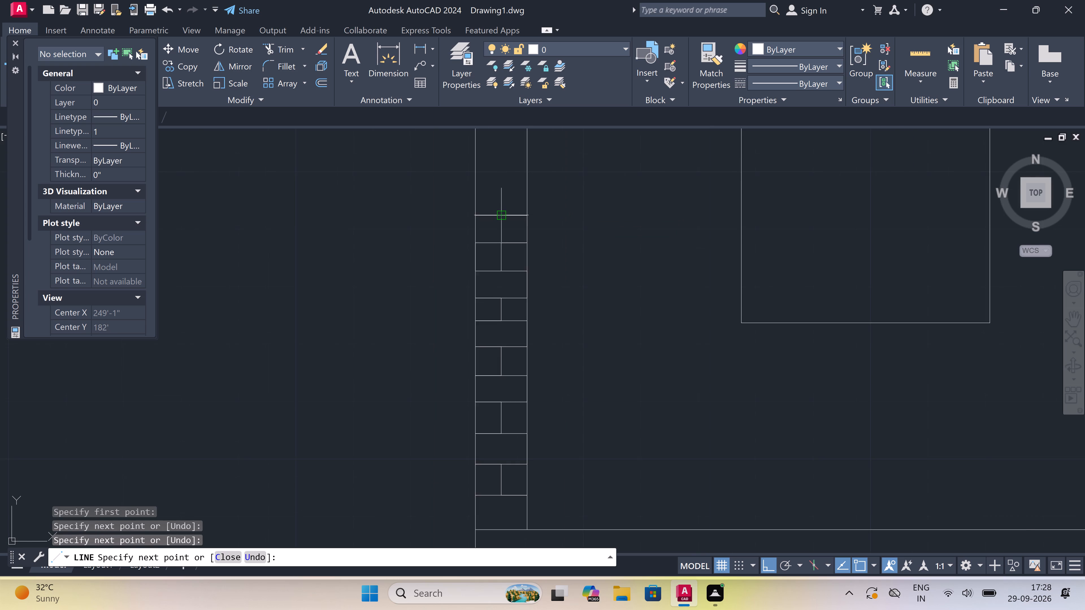
{"action": "scroll", "coordinate": [502, 217], "scroll_direction": "down", "scroll_amount": 1}
{"action": "scroll", "coordinate": [507, 191], "scroll_direction": "up", "scroll_amount": 3}
{"action": "scroll", "coordinate": [479, 224], "scroll_direction": "up", "scroll_amount": 2}
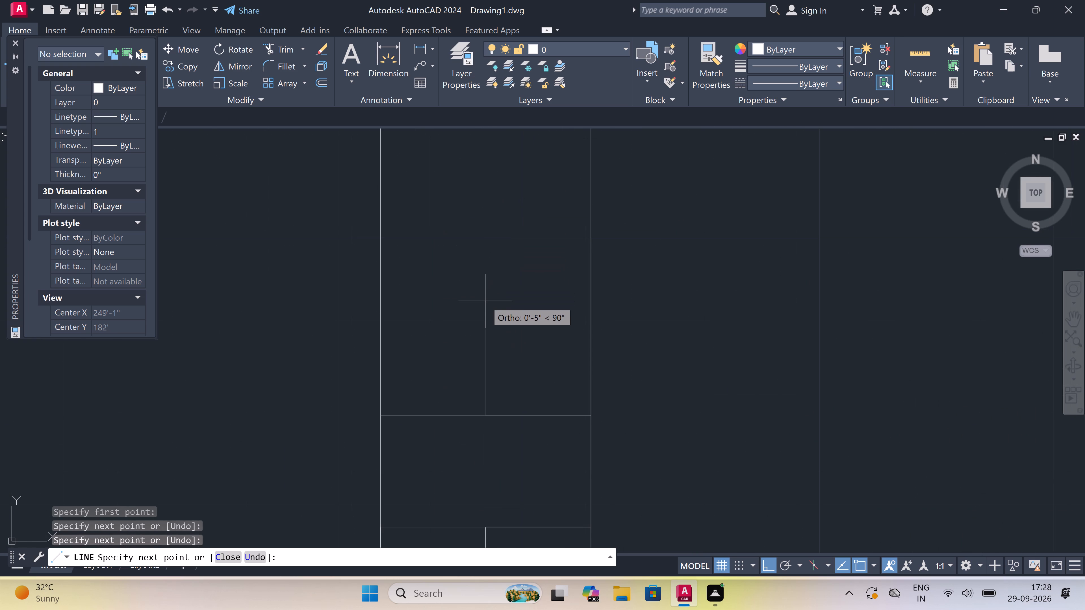
{"action": "left_click", "coordinate": [483, 324]}
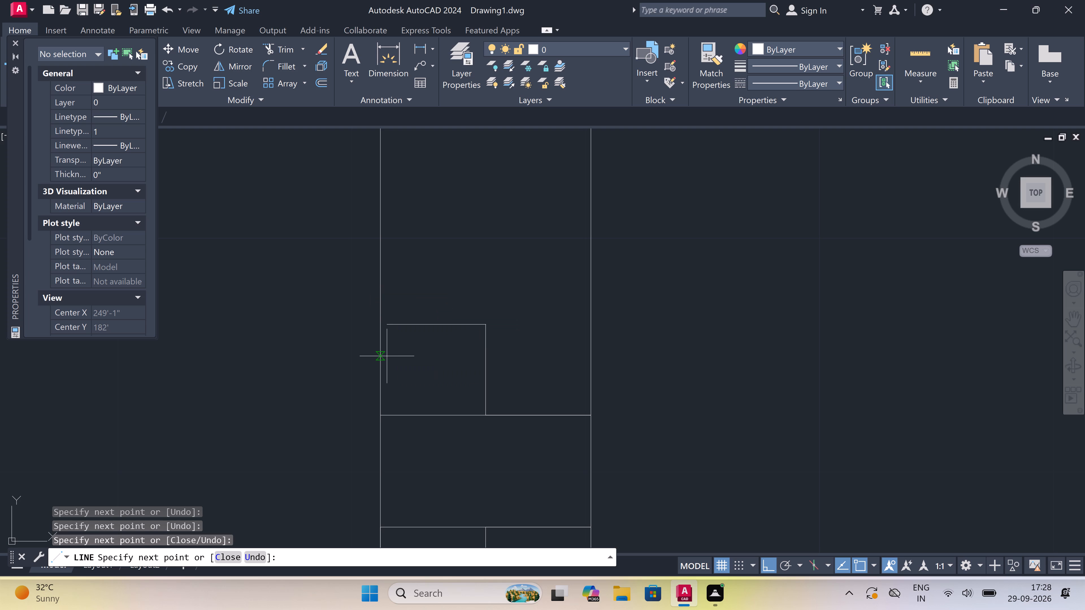
{"action": "left_click", "coordinate": [377, 324]}
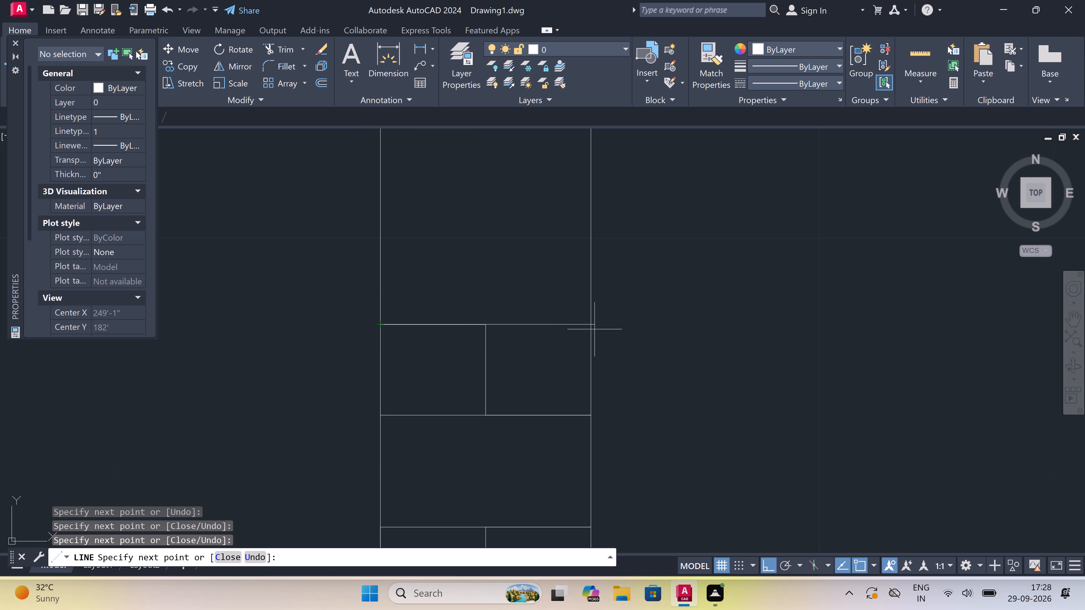
{"action": "left_click", "coordinate": [592, 326]}
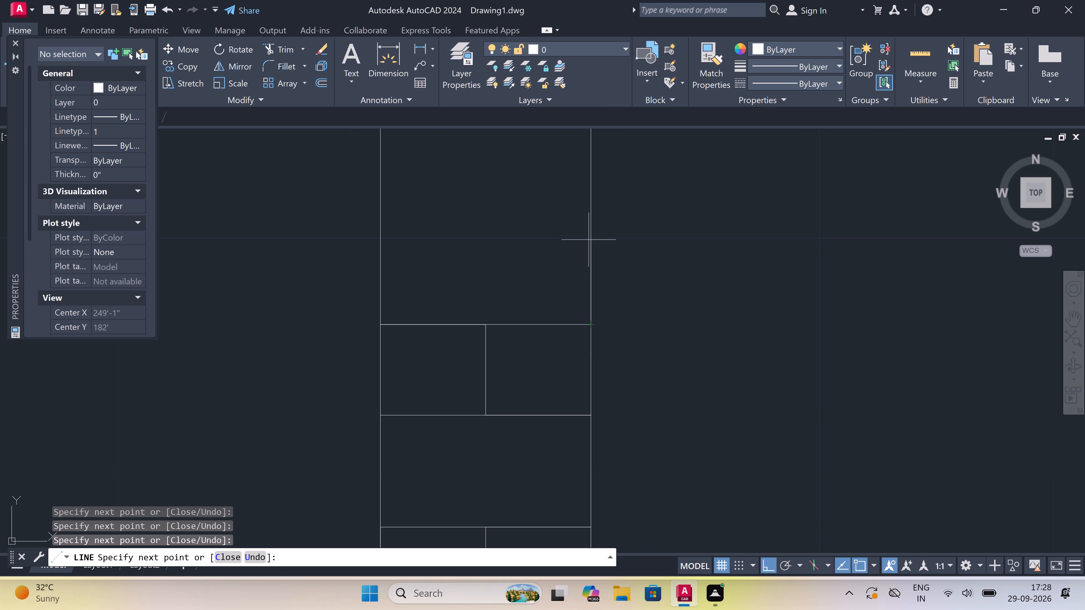
Add another full-width joint above on the left outer wall, plus a mid-wall vertical capped by a second full-width line.
{"action": "left_click", "coordinate": [590, 232]}
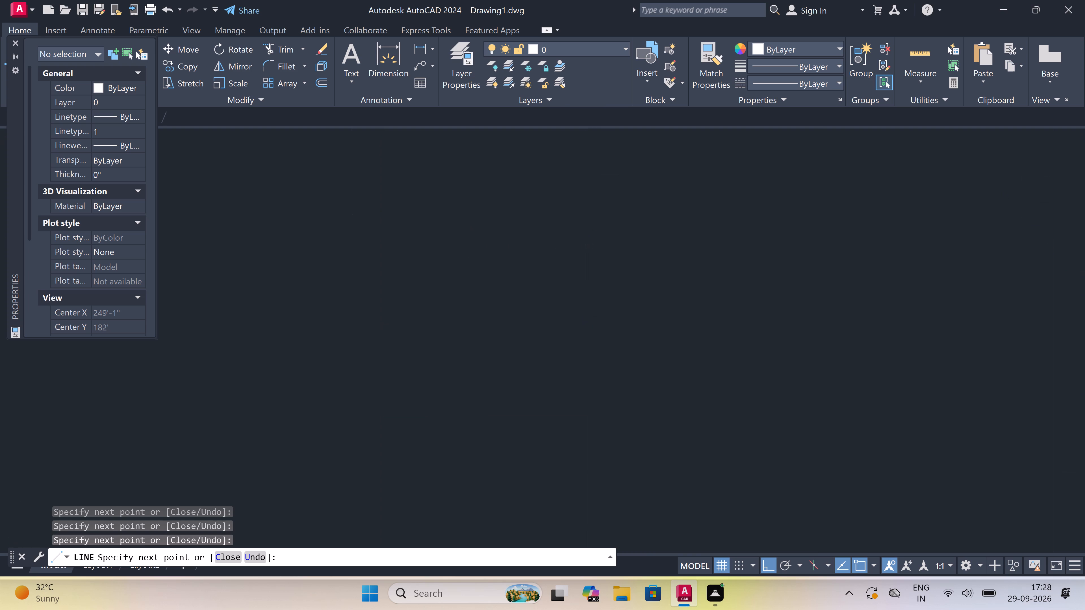
{"action": "left_click", "coordinate": [383, 230]}
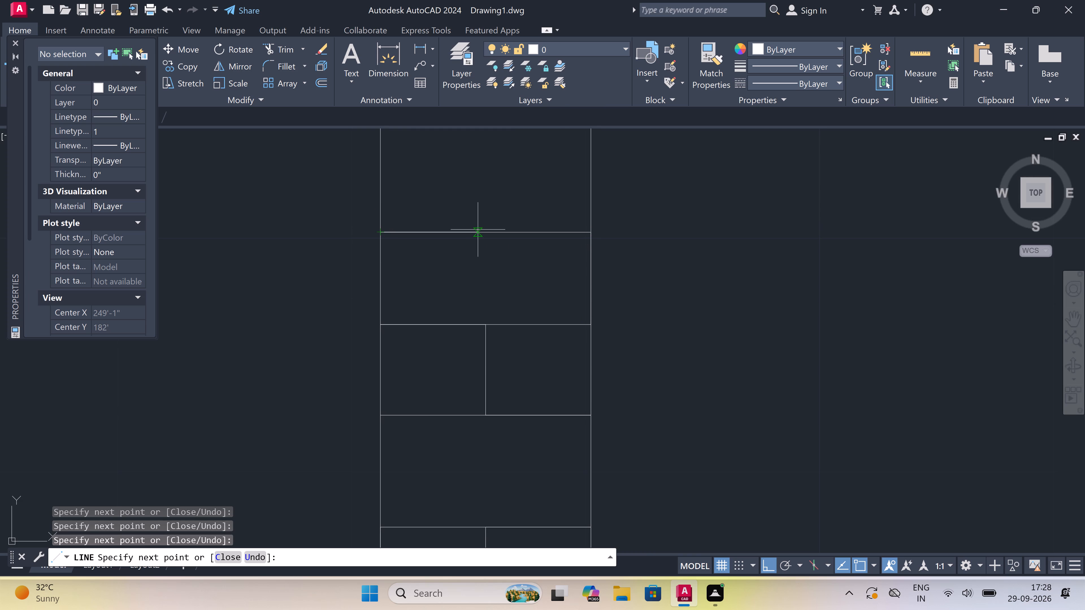
{"action": "left_click", "coordinate": [488, 230]}
{"action": "scroll", "coordinate": [488, 230], "scroll_direction": "down", "scroll_amount": 2}
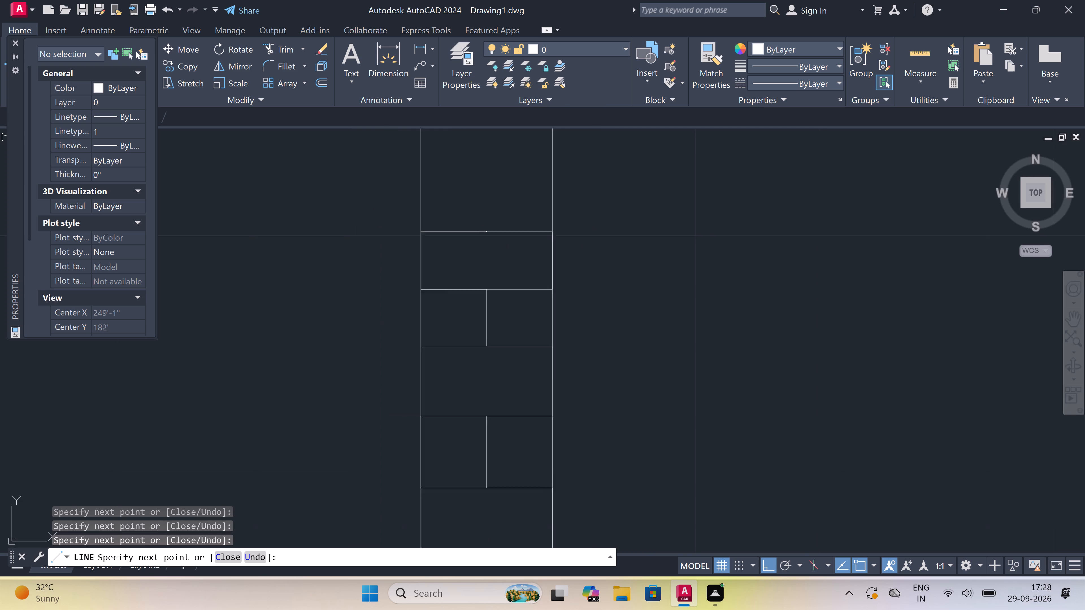
{"action": "scroll", "coordinate": [488, 230], "scroll_direction": "down", "scroll_amount": 6}
{"action": "scroll", "coordinate": [484, 214], "scroll_direction": "up", "scroll_amount": 8}
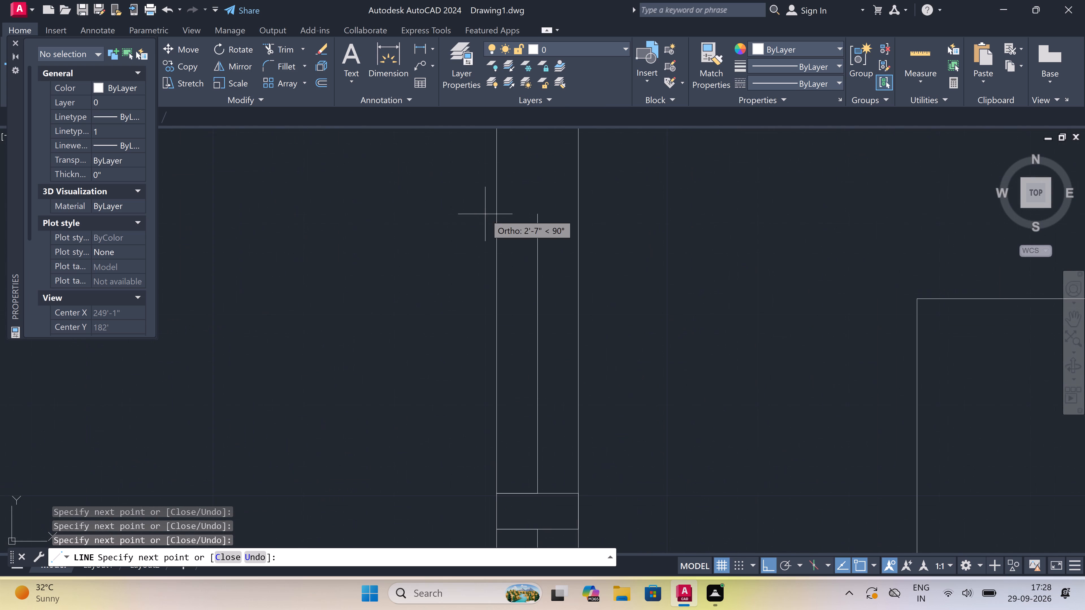
{"action": "scroll", "coordinate": [489, 238], "scroll_direction": "down", "scroll_amount": 2}
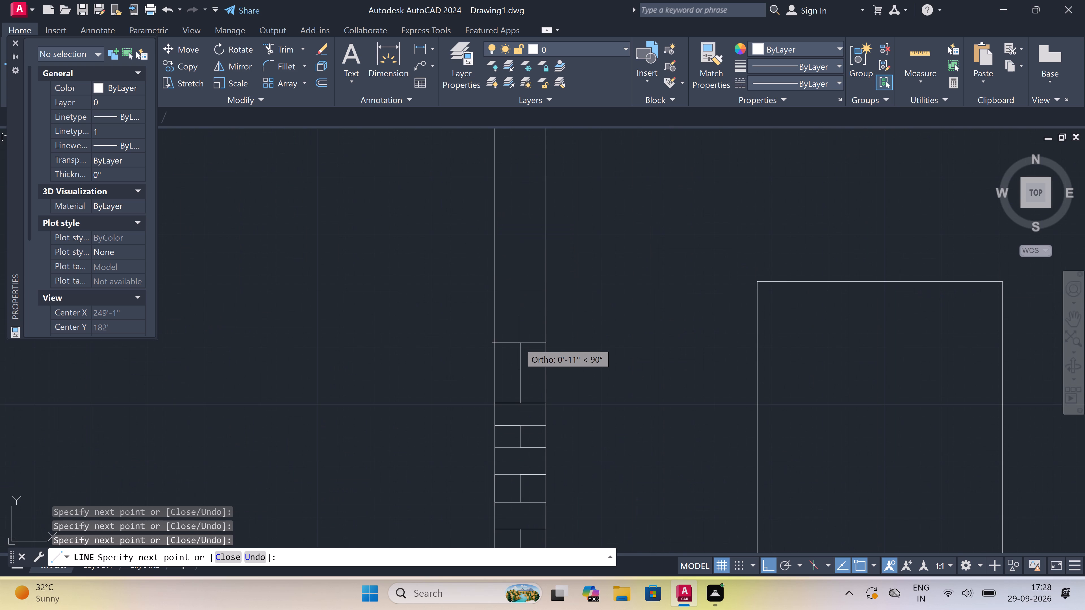
{"action": "scroll", "coordinate": [520, 365], "scroll_direction": "up", "scroll_amount": 2}
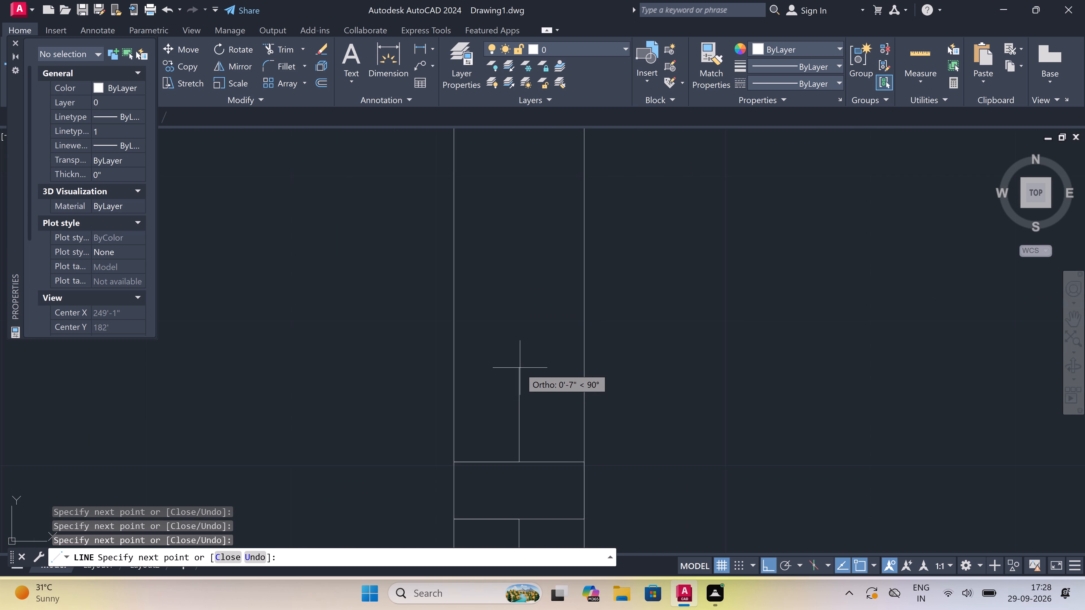
{"action": "left_click", "coordinate": [516, 396]}
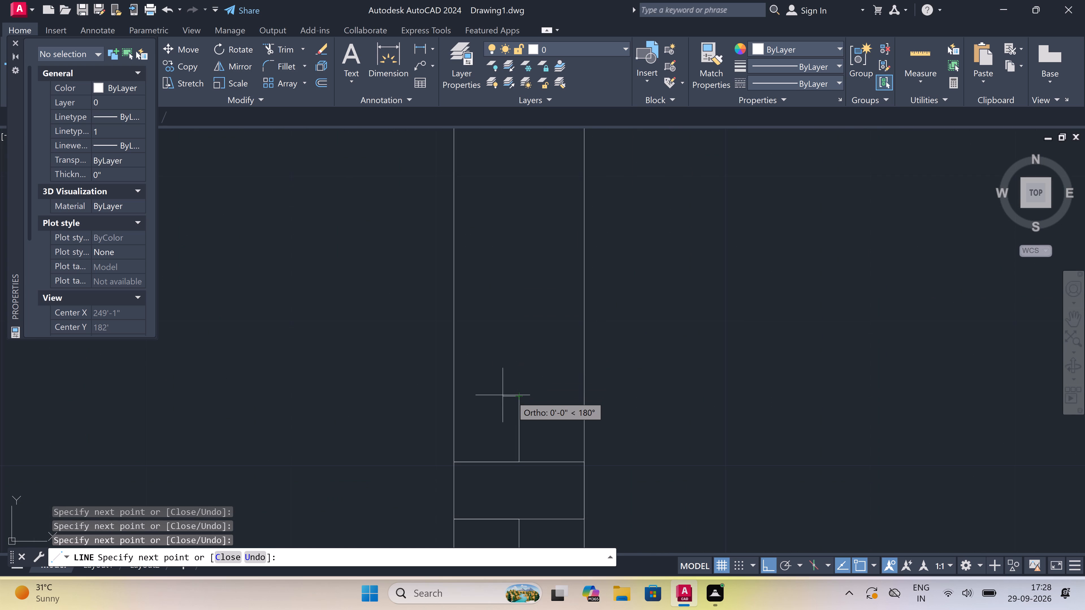
{"action": "left_click", "coordinate": [451, 394]}
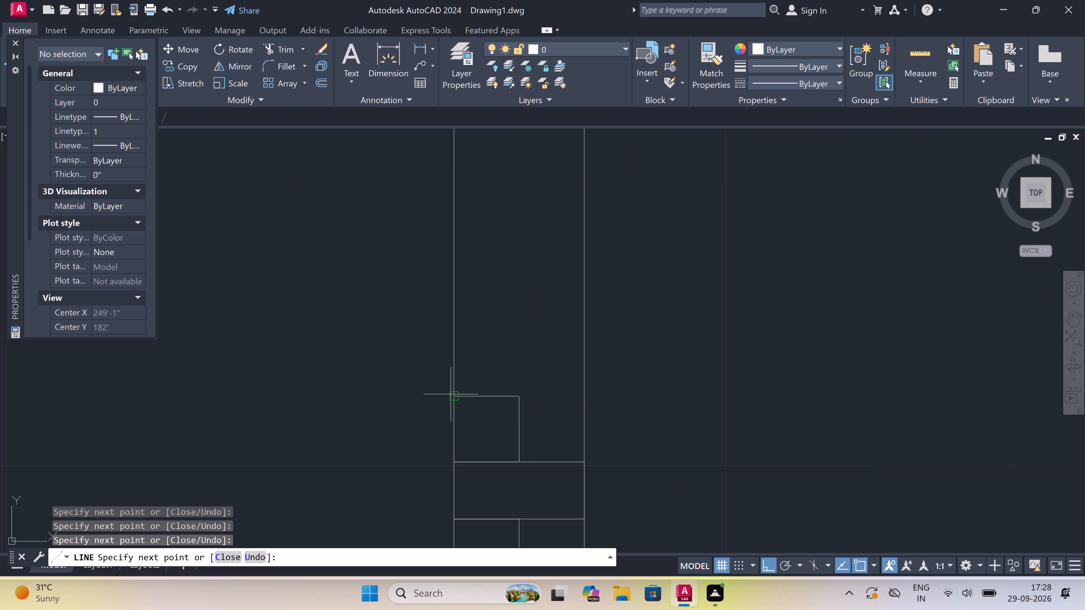
{"action": "left_click", "coordinate": [582, 398]}
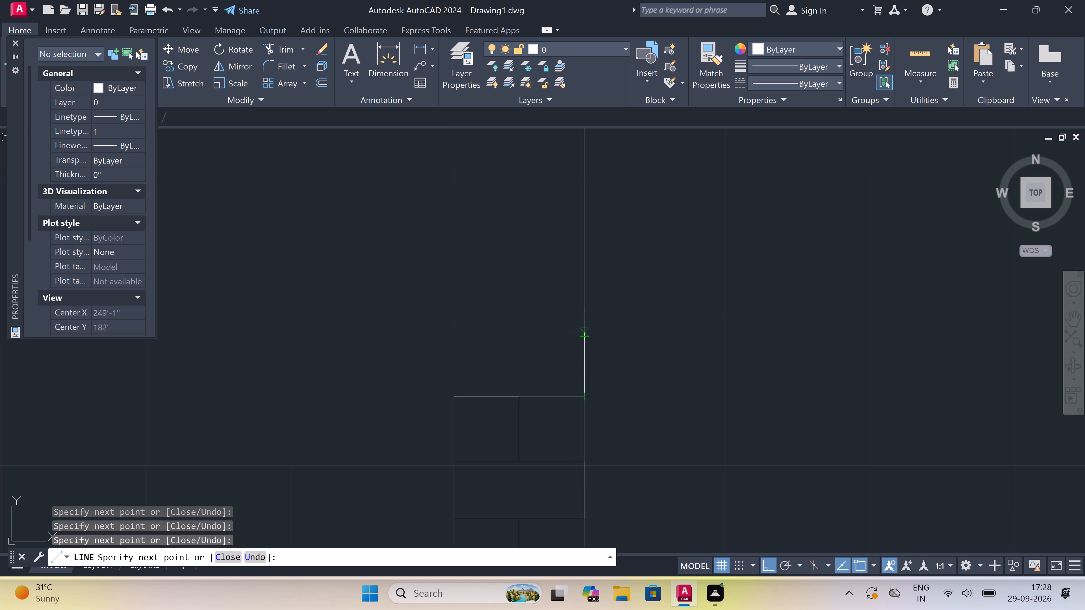
Extend the brick pattern up the left outer wall with two more full-width joints and a mid-wall vertical connecting them.
{"action": "left_click", "coordinate": [584, 328]}
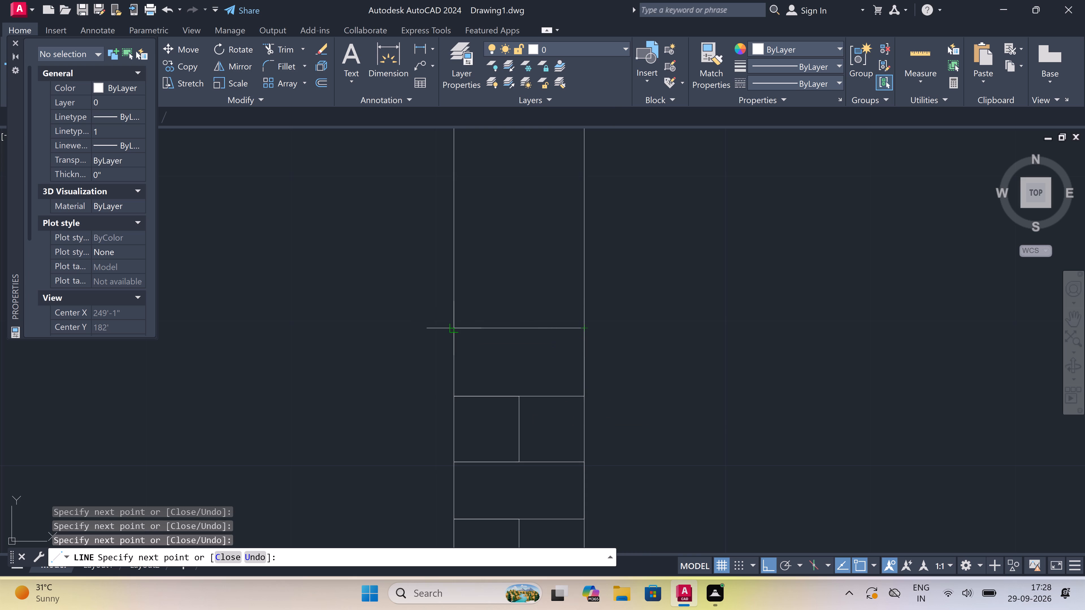
{"action": "left_click", "coordinate": [450, 326]}
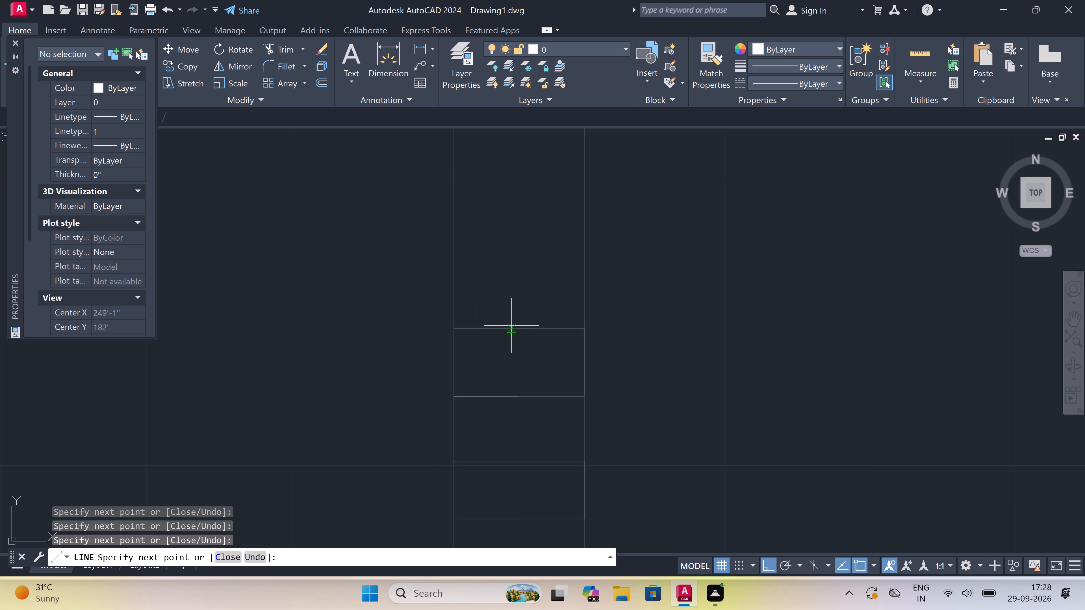
{"action": "left_click", "coordinate": [515, 327]}
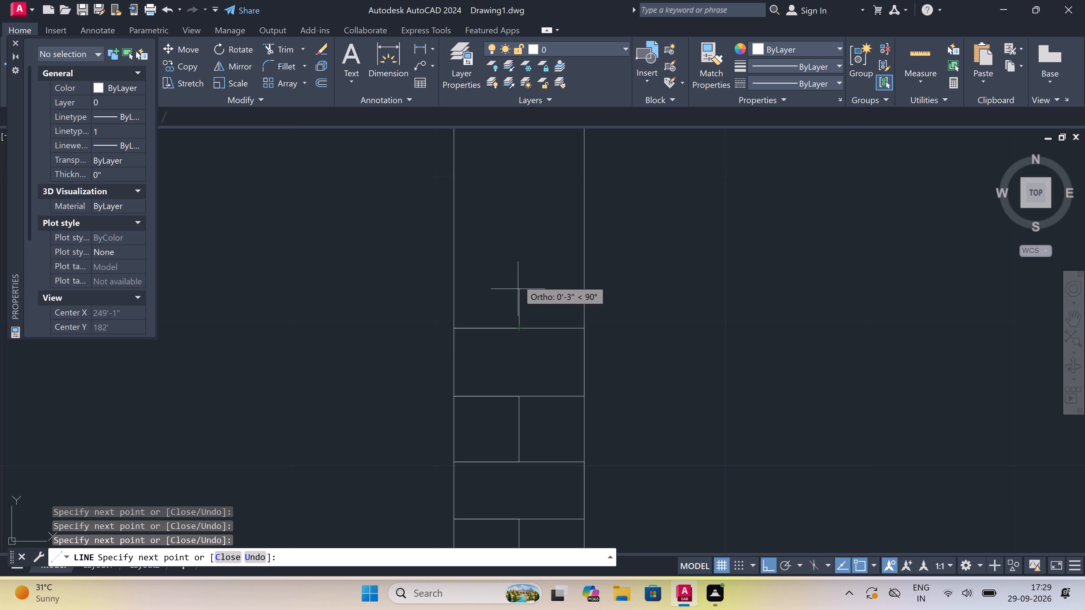
{"action": "left_click", "coordinate": [517, 264]}
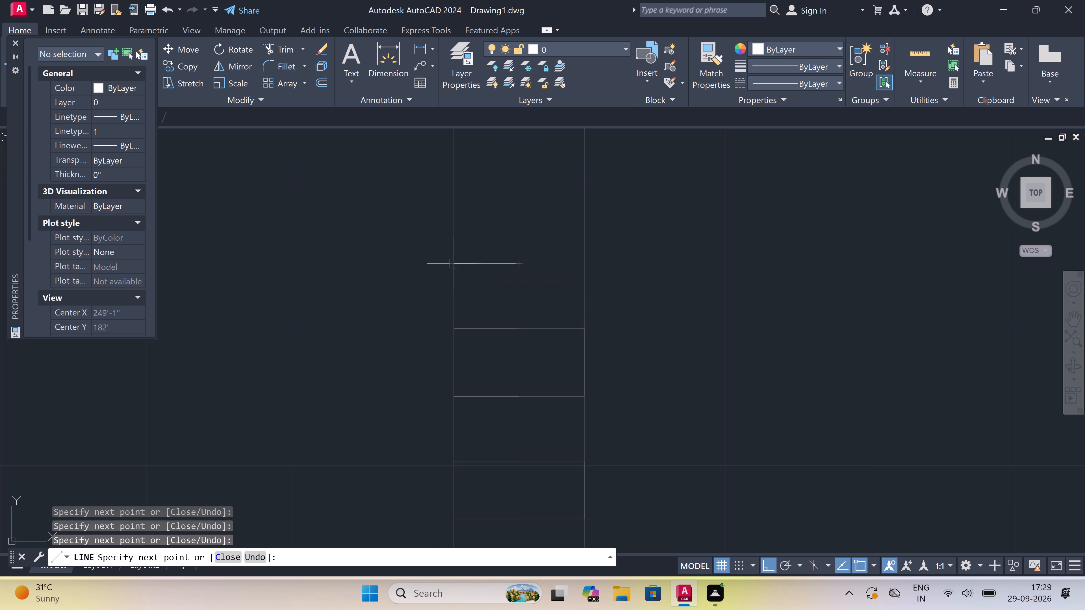
{"action": "left_click", "coordinate": [452, 260]}
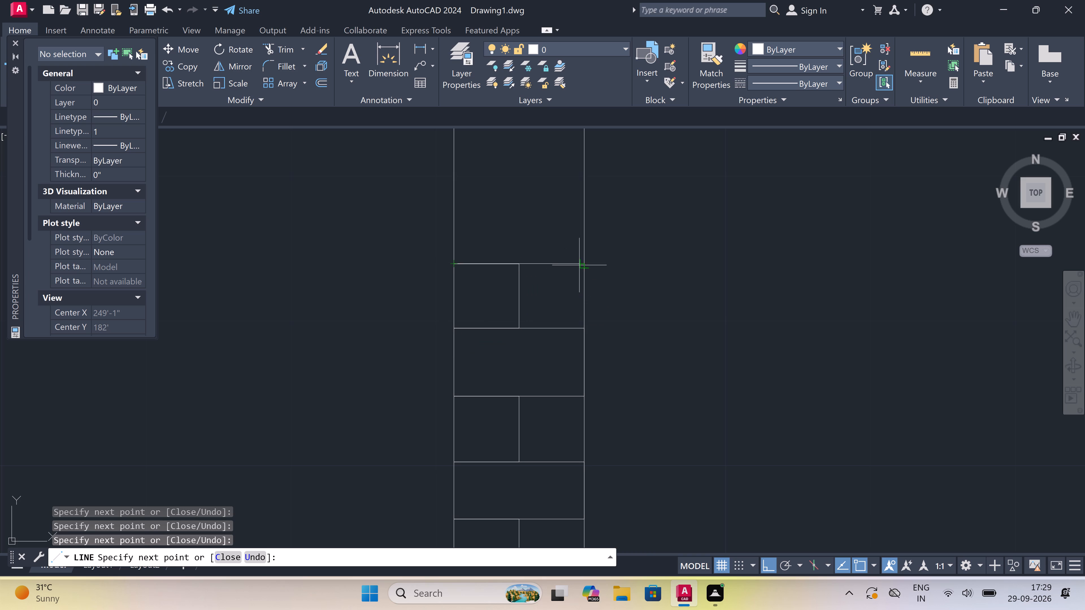
{"action": "left_click", "coordinate": [583, 262]}
Continue the left outer wall's brick joints with a full-width line, a mid-wall vertical about 5" tall, and a full-width line capping it.
{"action": "scroll", "coordinate": [530, 327], "scroll_direction": "down", "scroll_amount": 5}
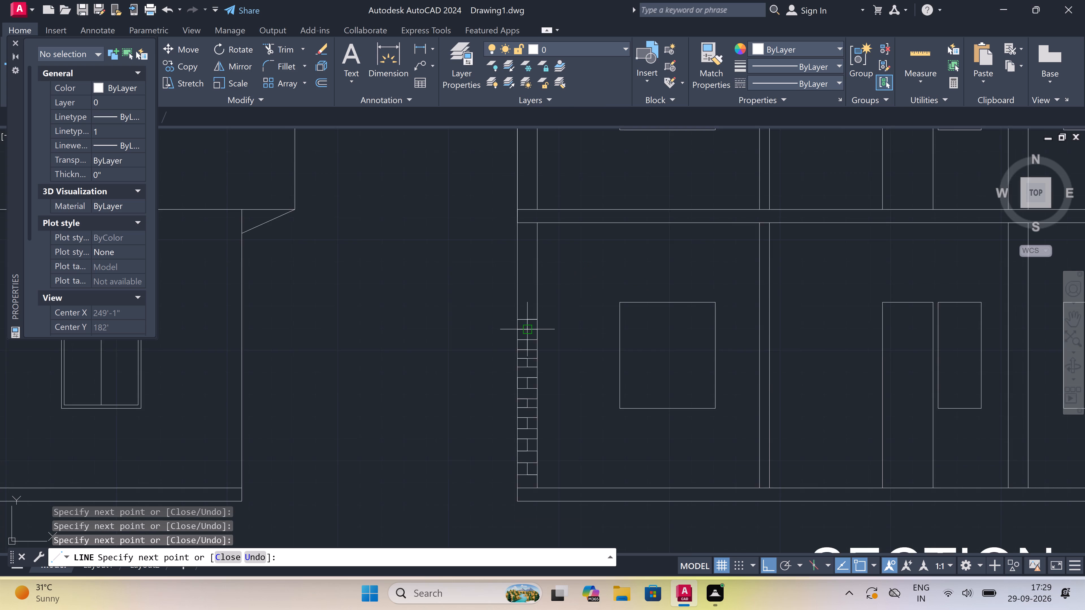
{"action": "scroll", "coordinate": [542, 284], "scroll_direction": "up", "scroll_amount": 4}
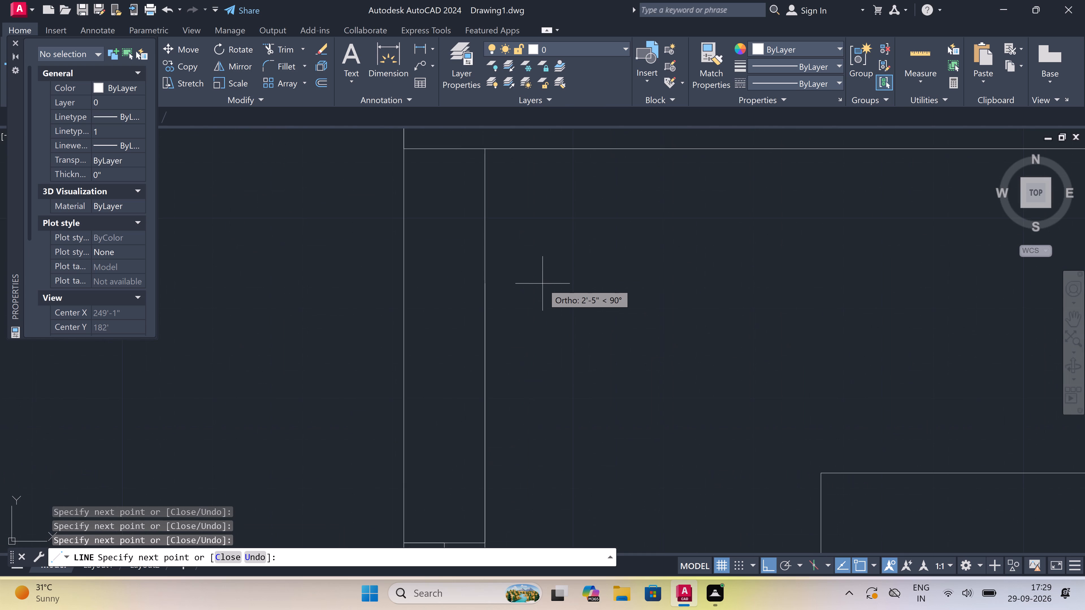
{"action": "scroll", "coordinate": [542, 286], "scroll_direction": "down", "scroll_amount": 2}
{"action": "scroll", "coordinate": [515, 352], "scroll_direction": "up", "scroll_amount": 2}
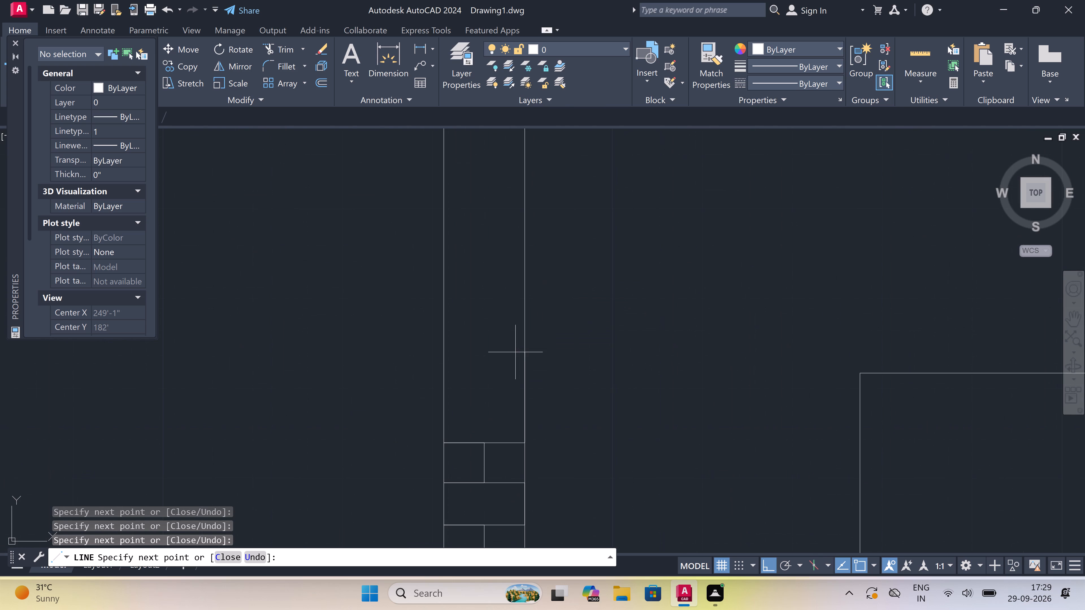
{"action": "left_click", "coordinate": [523, 392]}
{"action": "left_click", "coordinate": [445, 391]}
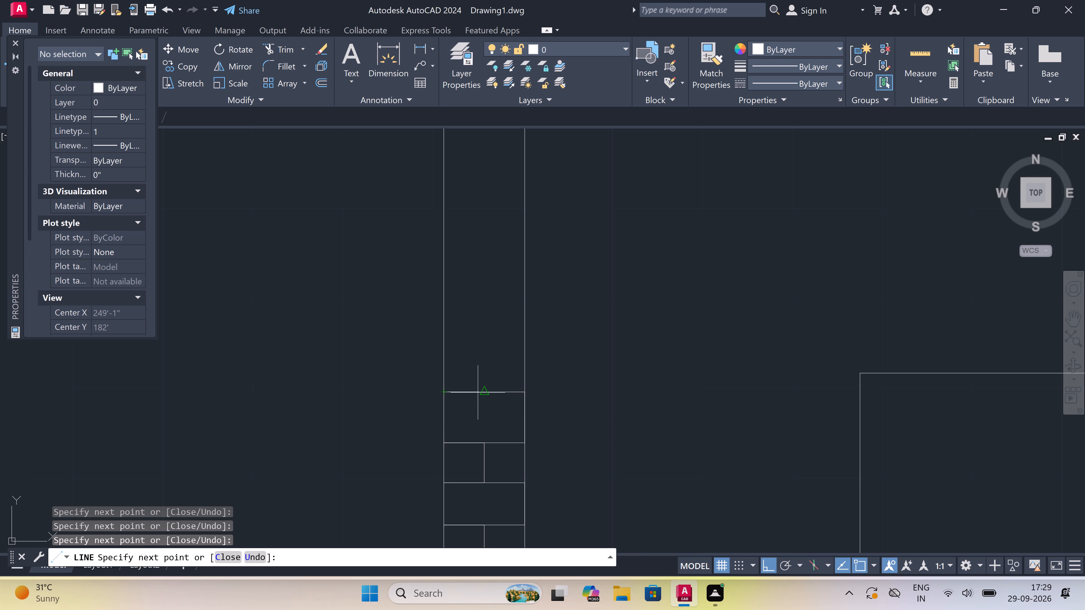
{"action": "left_click", "coordinate": [485, 394]}
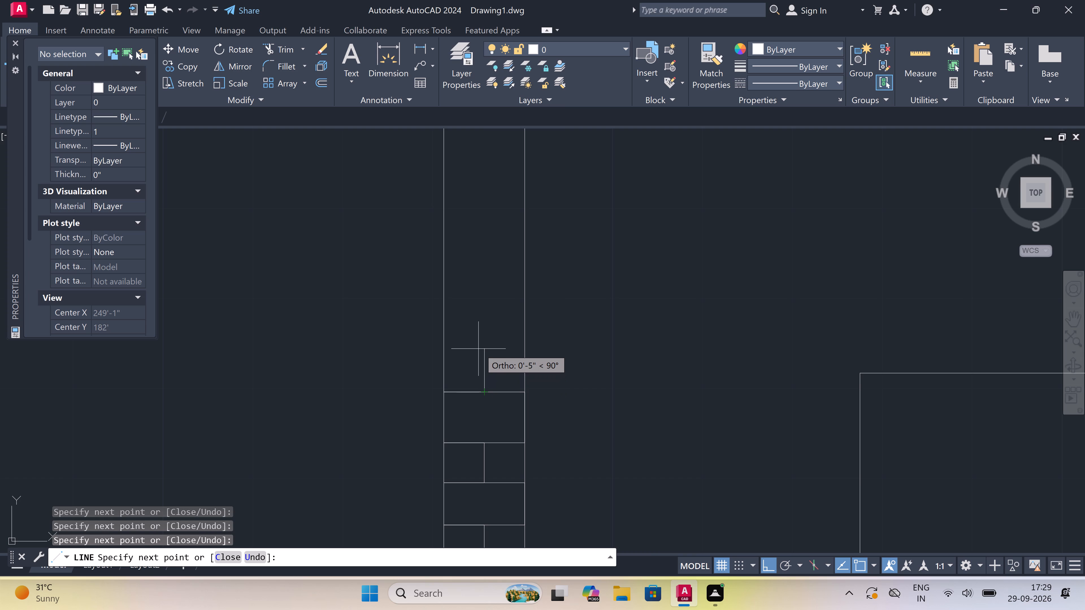
{"action": "left_click", "coordinate": [481, 349]}
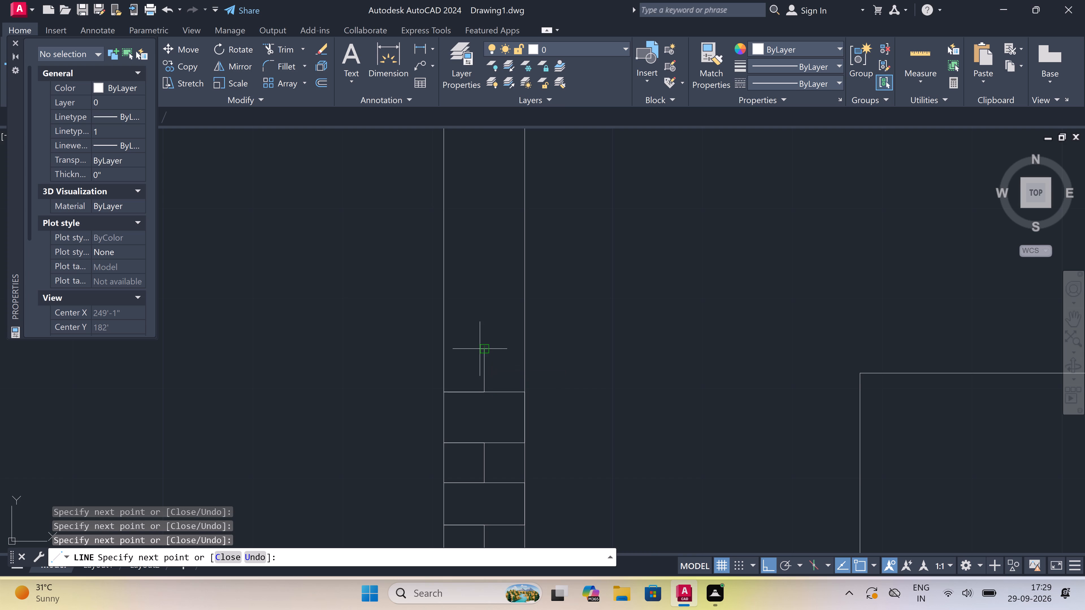
{"action": "left_click", "coordinate": [446, 350]}
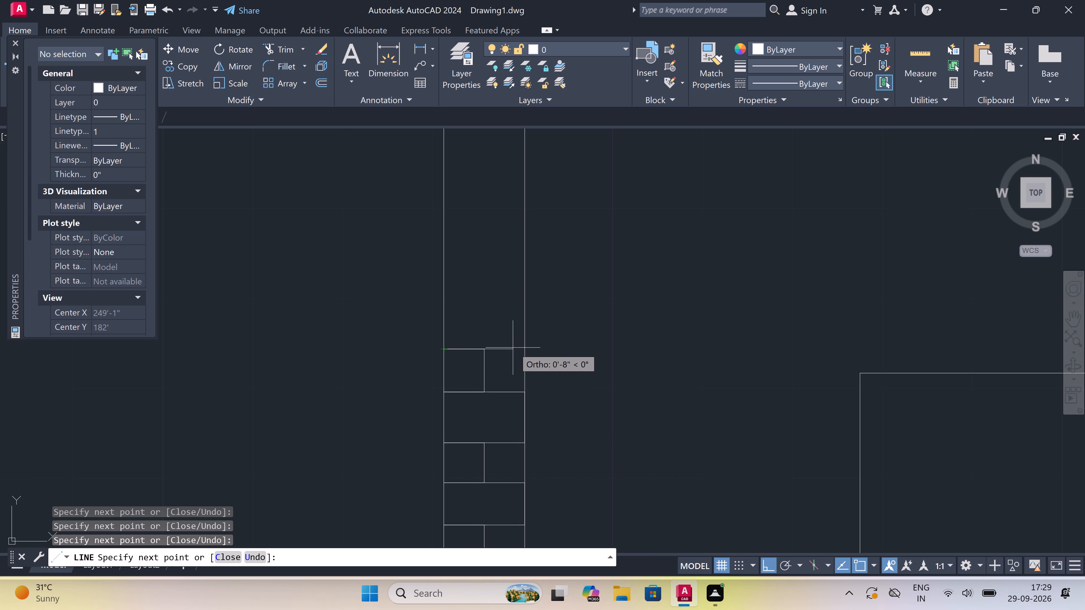
{"action": "left_click", "coordinate": [526, 350]}
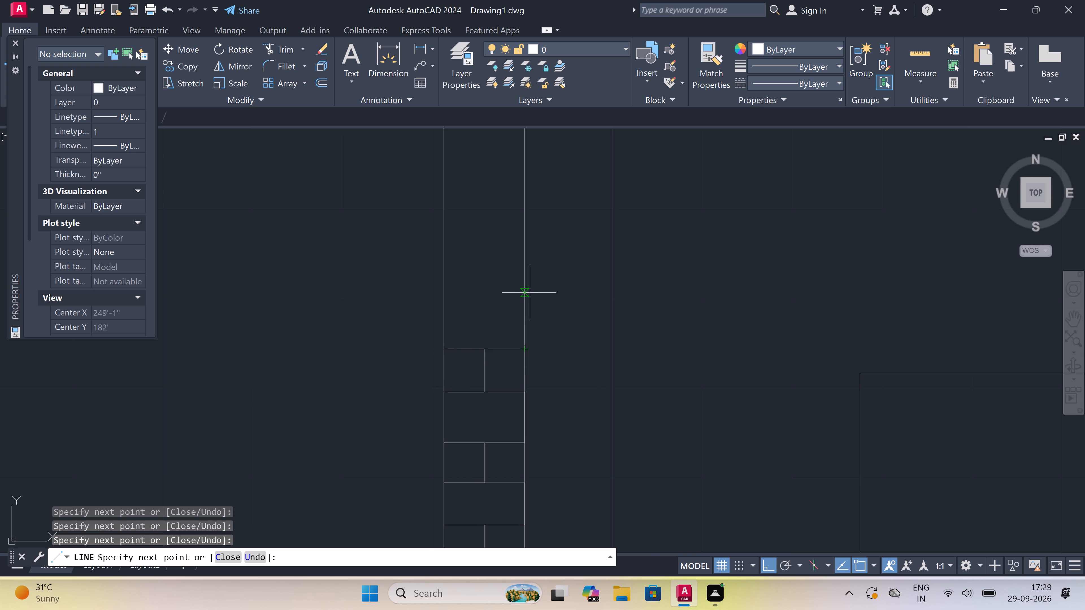
Draw the next full-width brick joint on Section-A's left outer wall, with a mid-wall vertical about 5" tall and a full-width line capping it.
{"action": "left_click", "coordinate": [525, 302]}
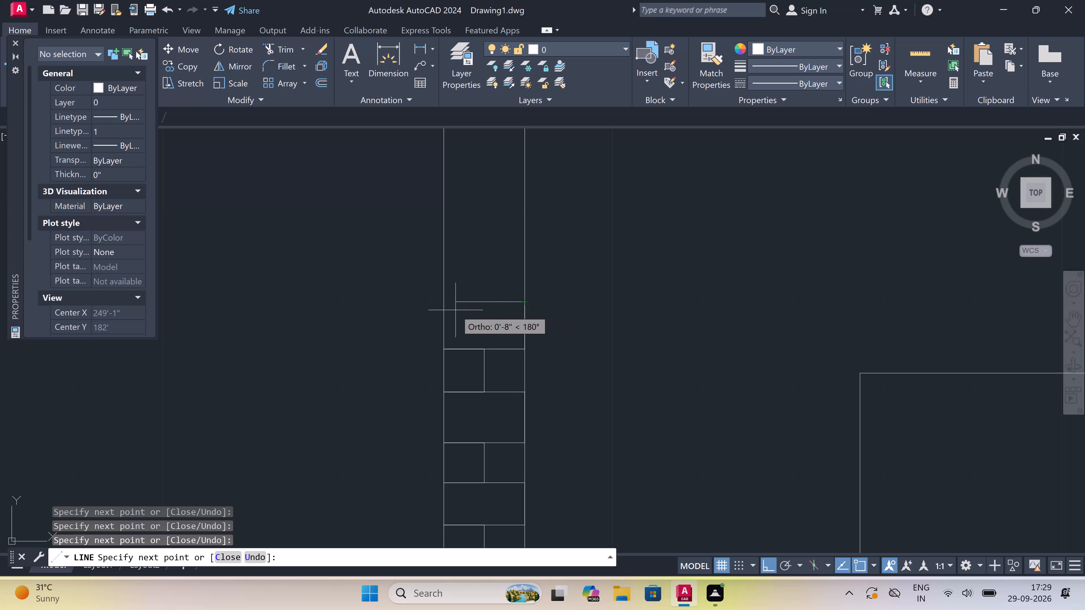
{"action": "left_click", "coordinate": [442, 302]}
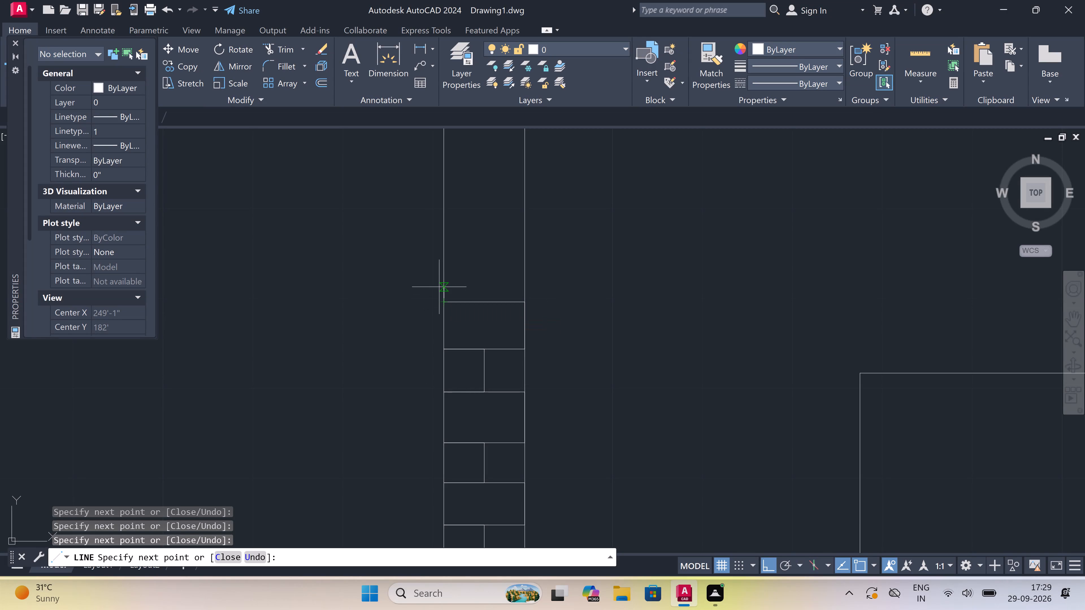
{"action": "left_click", "coordinate": [482, 305]}
{"action": "left_click", "coordinate": [484, 256]}
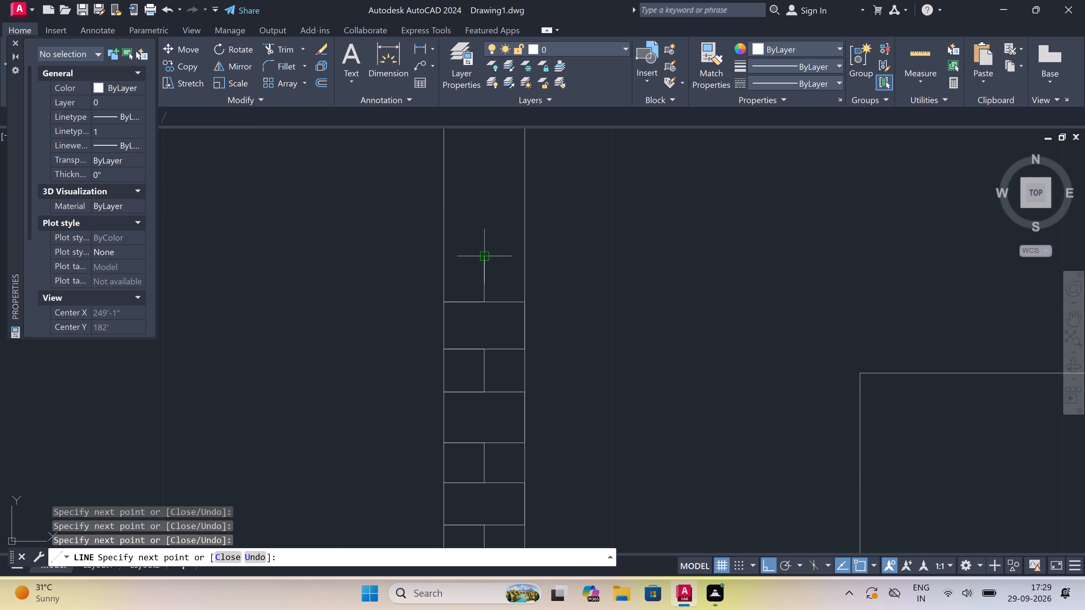
{"action": "left_click", "coordinate": [440, 254]}
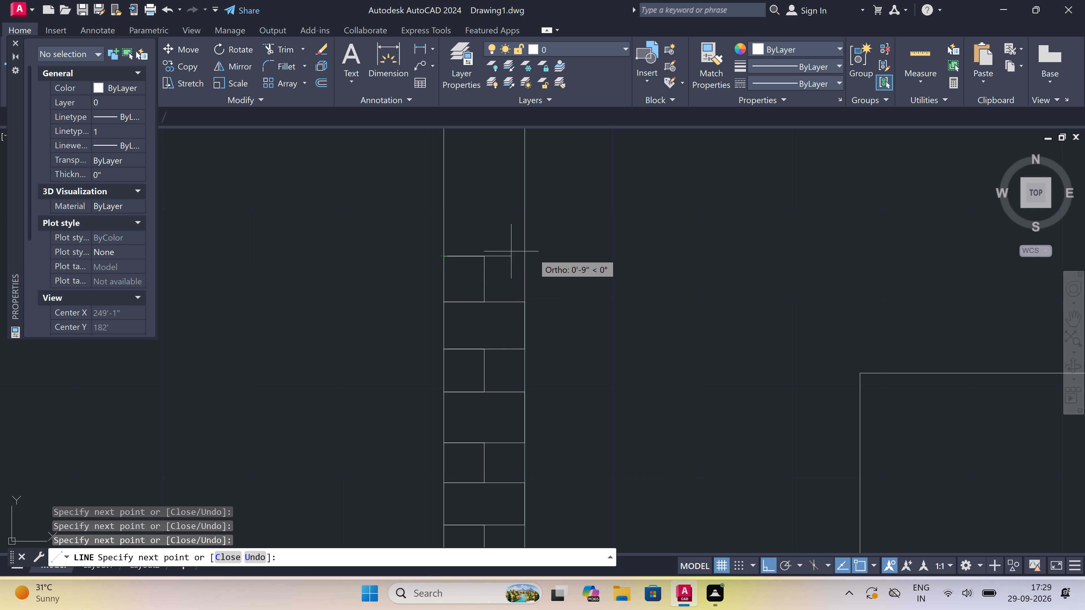
{"action": "left_click", "coordinate": [525, 252]}
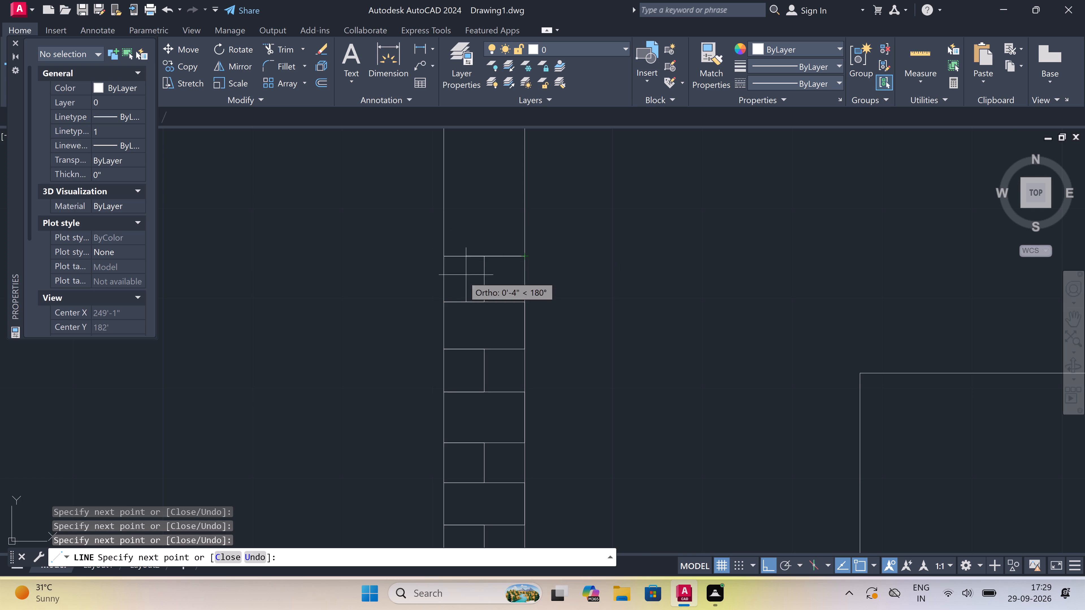
Continue up the left outer wall with a full-width joint, a mid-wall vertical about 4" tall, and a full-width line capping it.
{"action": "scroll", "coordinate": [457, 280], "scroll_direction": "down", "scroll_amount": 5}
{"action": "scroll", "coordinate": [453, 263], "scroll_direction": "up", "scroll_amount": 6}
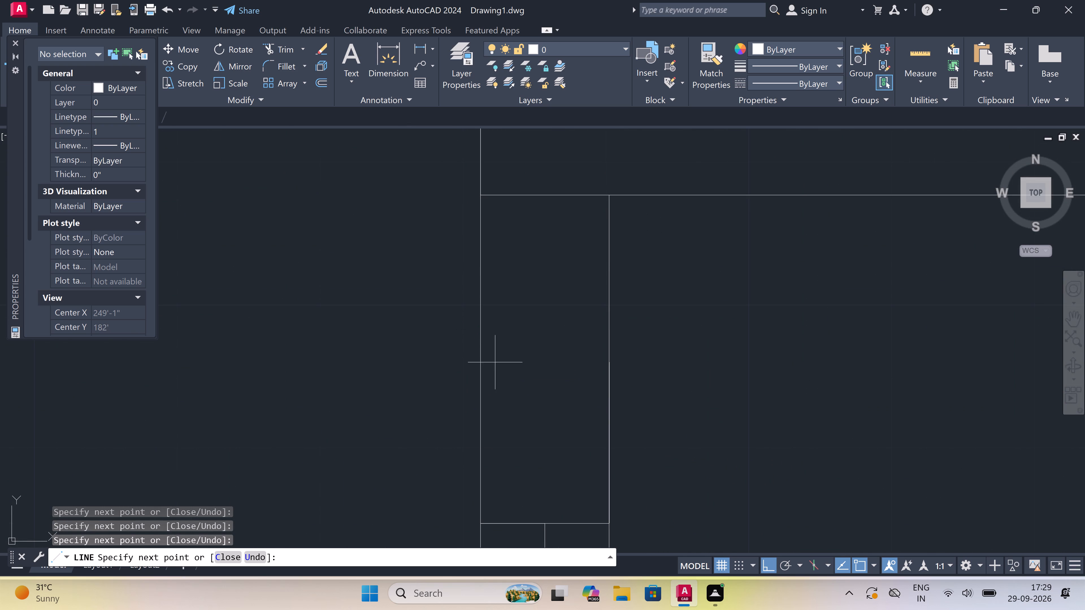
{"action": "left_click", "coordinate": [608, 457]}
{"action": "left_click", "coordinate": [483, 457]}
{"action": "left_click", "coordinate": [545, 455]}
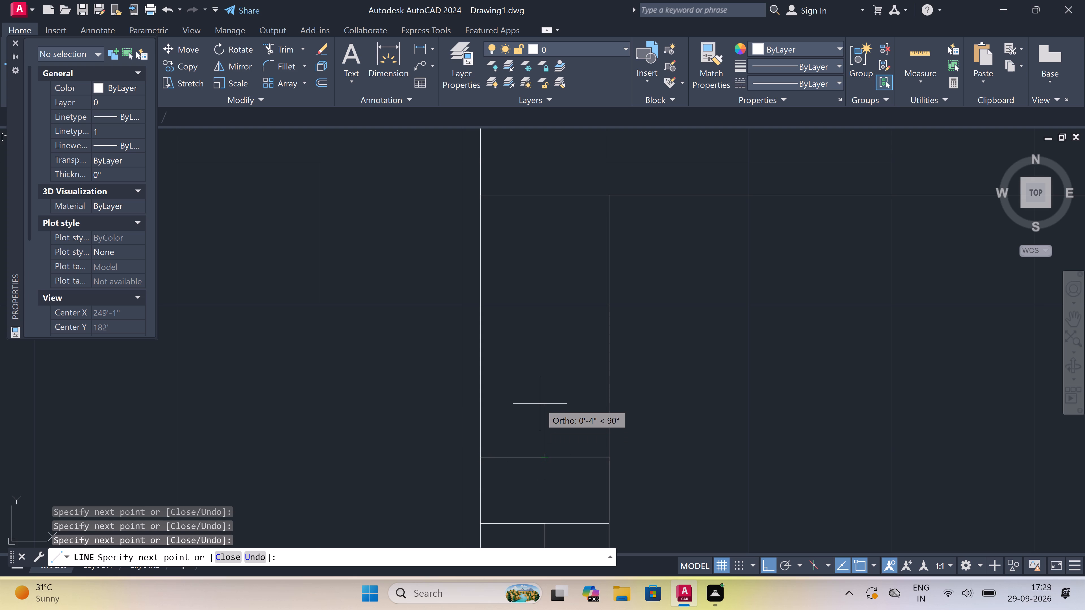
{"action": "left_click", "coordinate": [540, 400]}
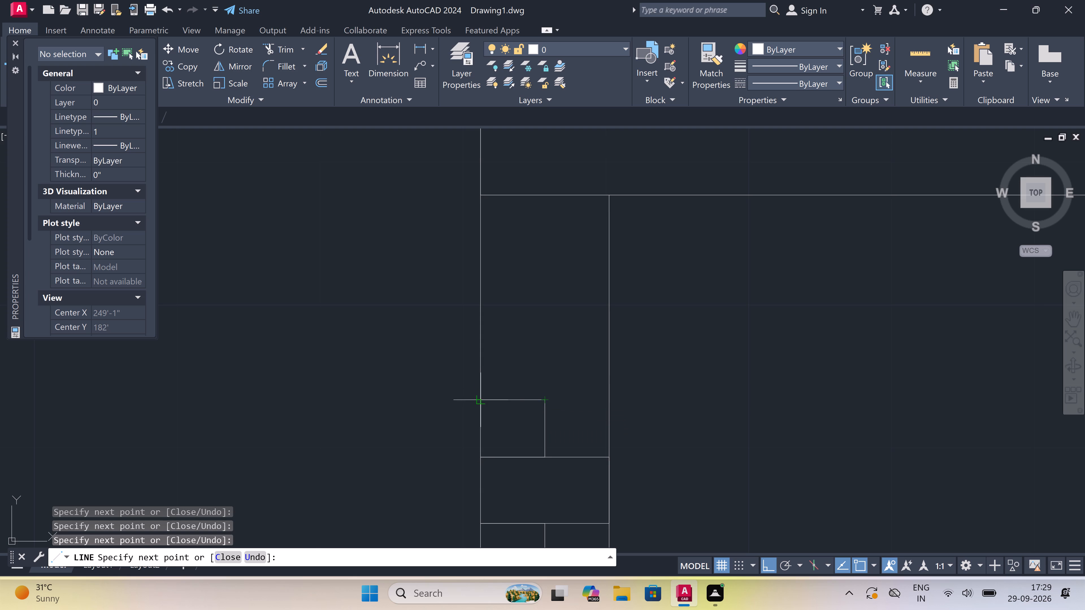
{"action": "left_click", "coordinate": [478, 402]}
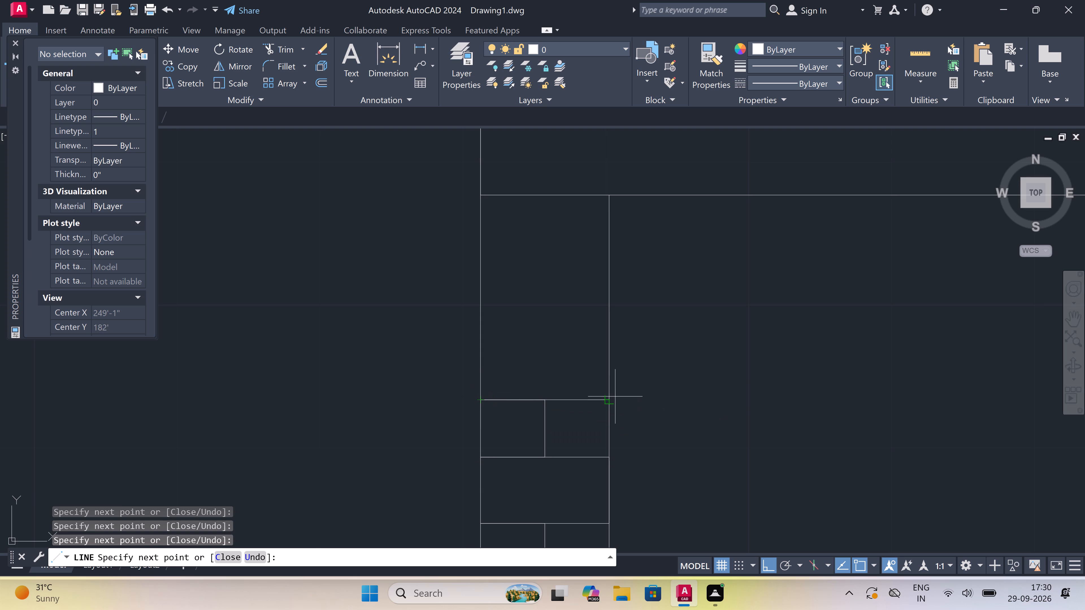
{"action": "left_click", "coordinate": [611, 399]}
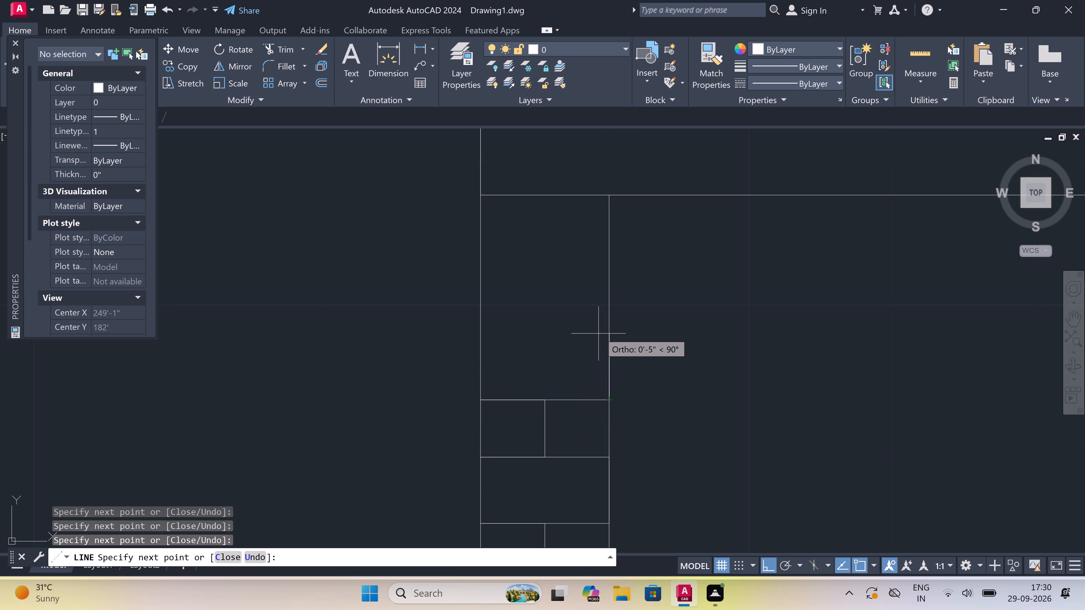
Finish the left outer wall's brick joints below the slab with a full-width line, a mid-wall vertical about 5" tall, and a full-width capping line.
{"action": "left_click", "coordinate": [603, 335]}
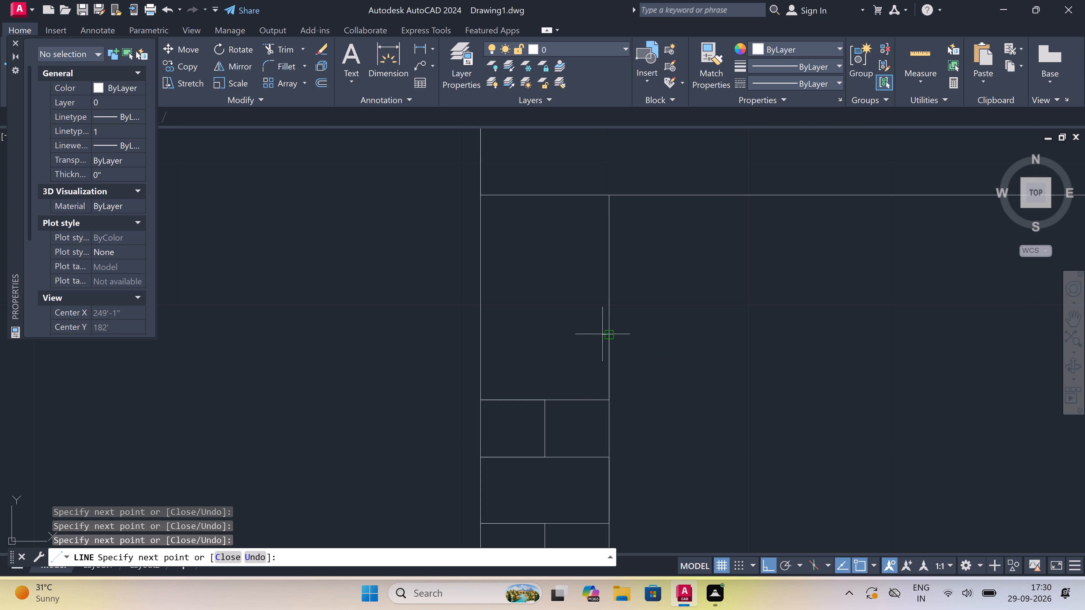
{"action": "left_click", "coordinate": [479, 335]}
{"action": "left_click", "coordinate": [540, 333]}
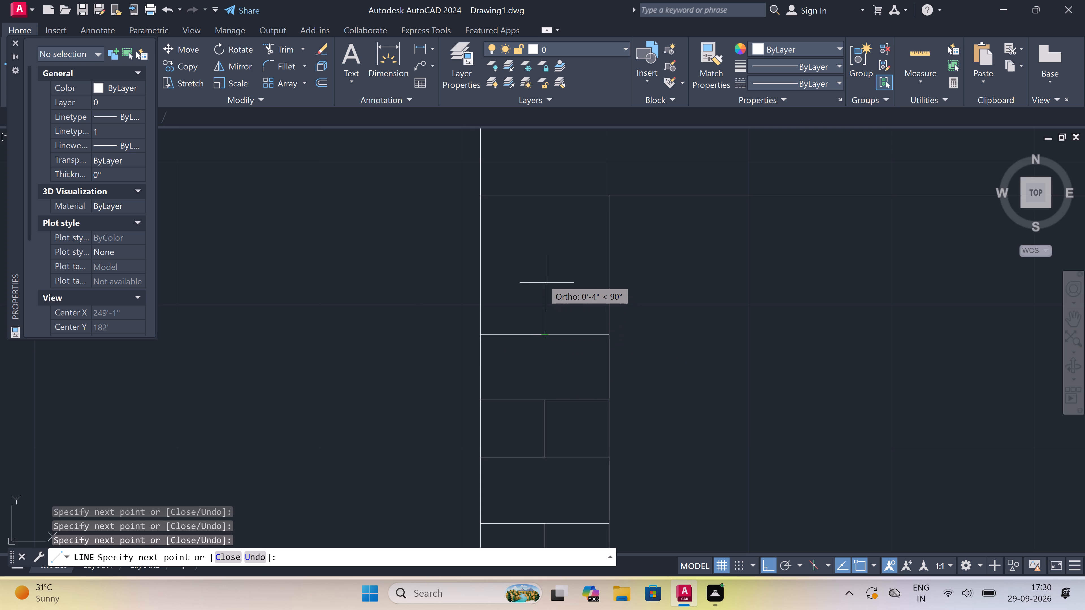
{"action": "left_click", "coordinate": [534, 267]}
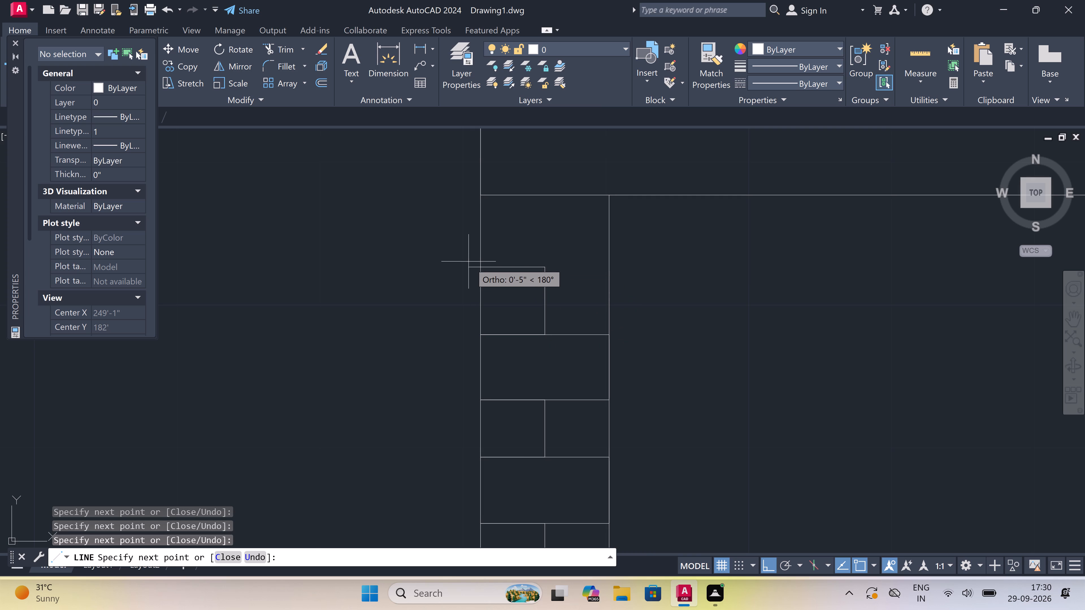
{"action": "left_click", "coordinate": [479, 270]}
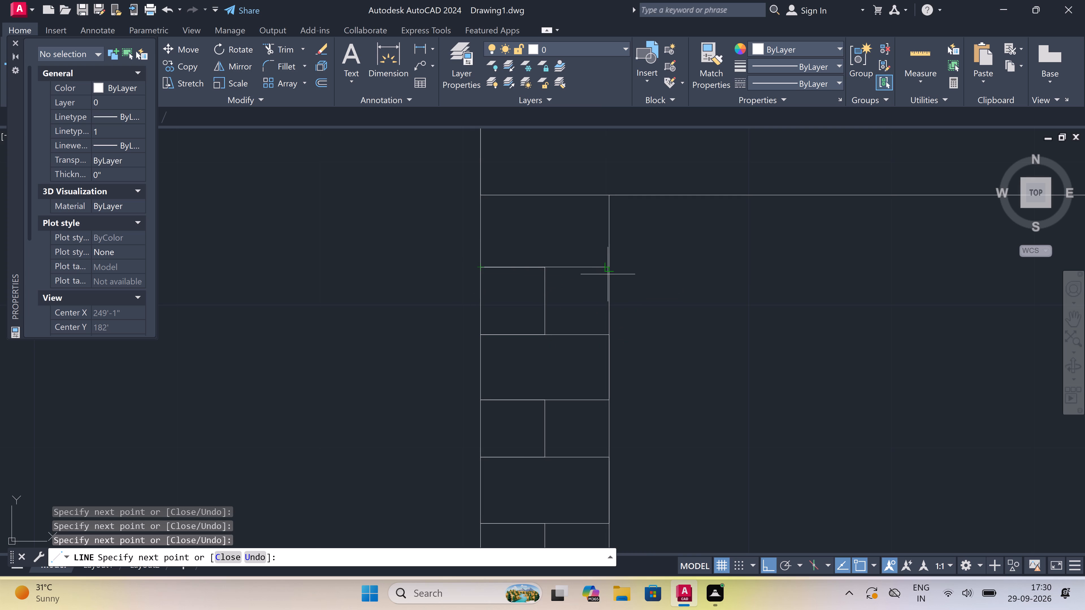
{"action": "left_click", "coordinate": [607, 271]}
{"action": "key", "text": "Escape"}
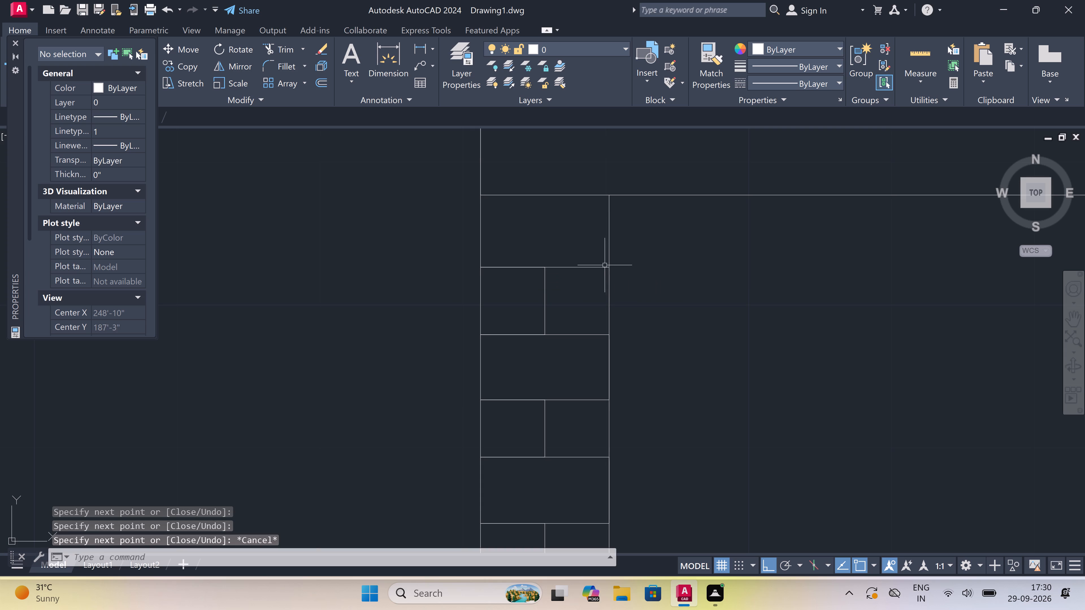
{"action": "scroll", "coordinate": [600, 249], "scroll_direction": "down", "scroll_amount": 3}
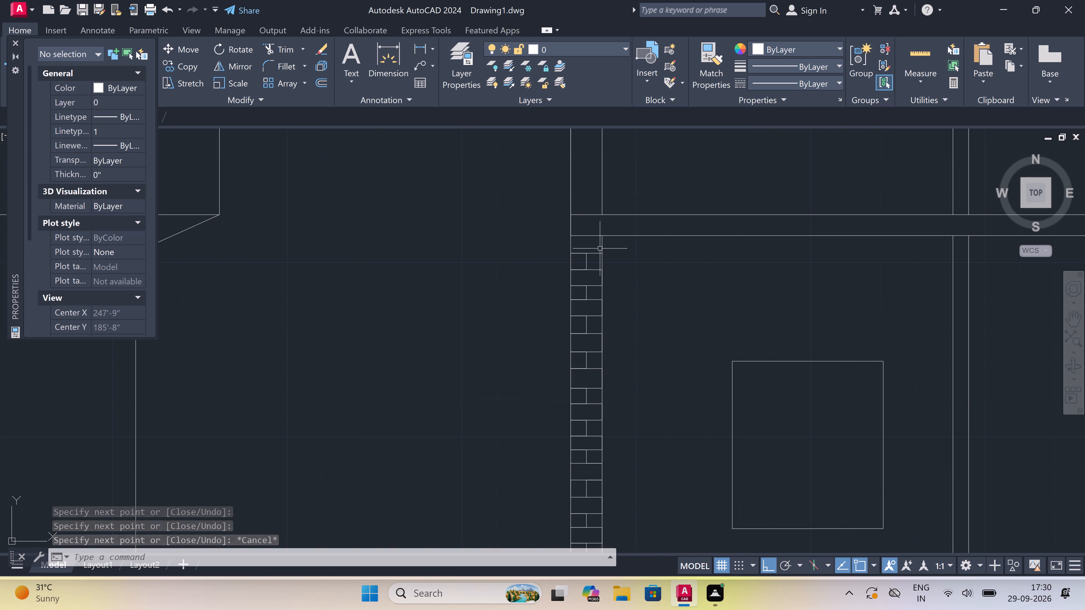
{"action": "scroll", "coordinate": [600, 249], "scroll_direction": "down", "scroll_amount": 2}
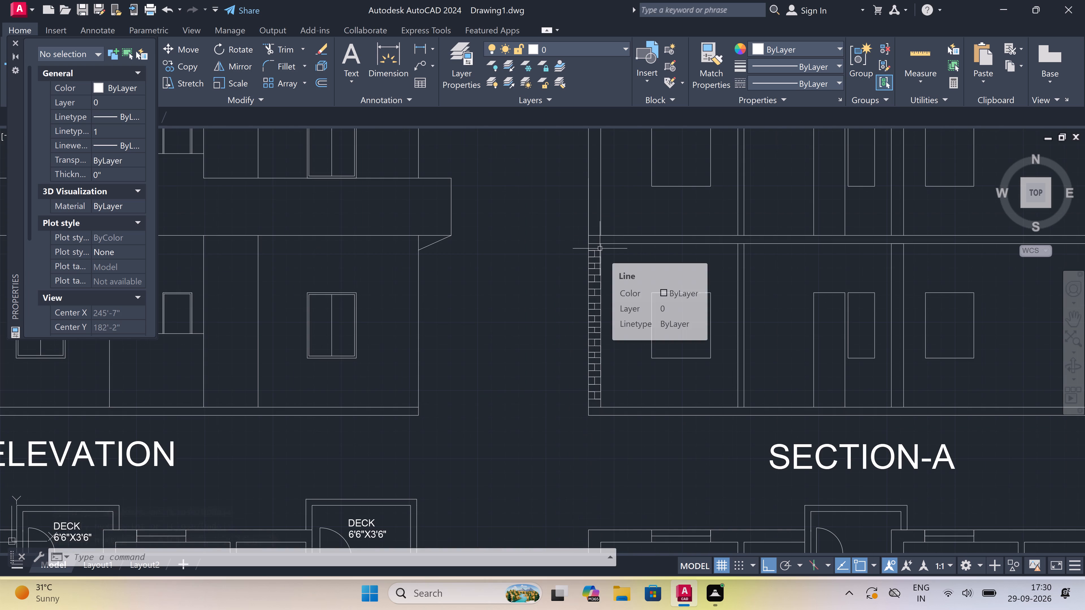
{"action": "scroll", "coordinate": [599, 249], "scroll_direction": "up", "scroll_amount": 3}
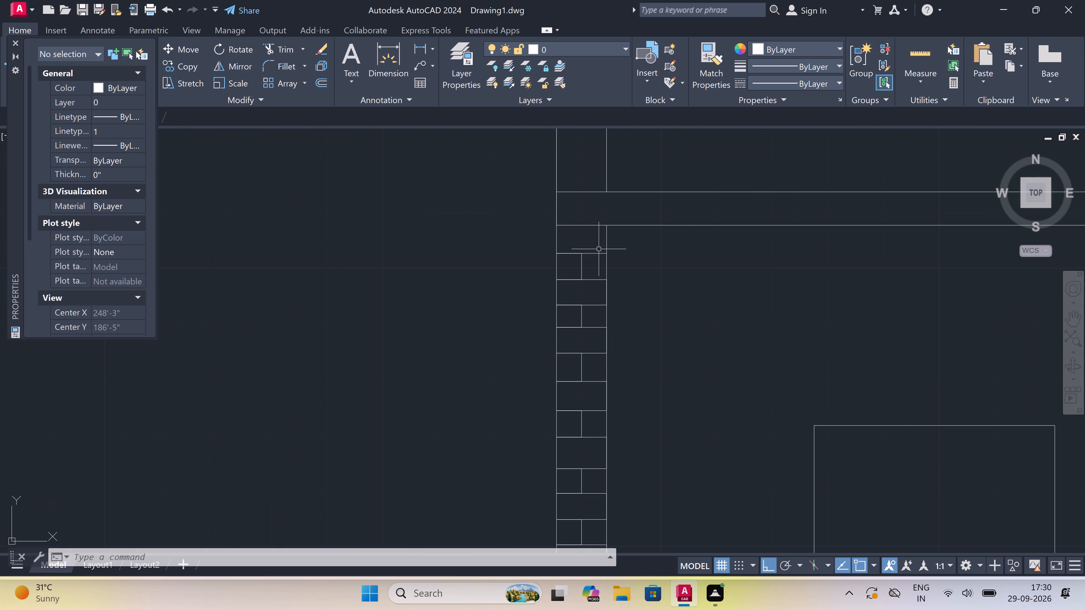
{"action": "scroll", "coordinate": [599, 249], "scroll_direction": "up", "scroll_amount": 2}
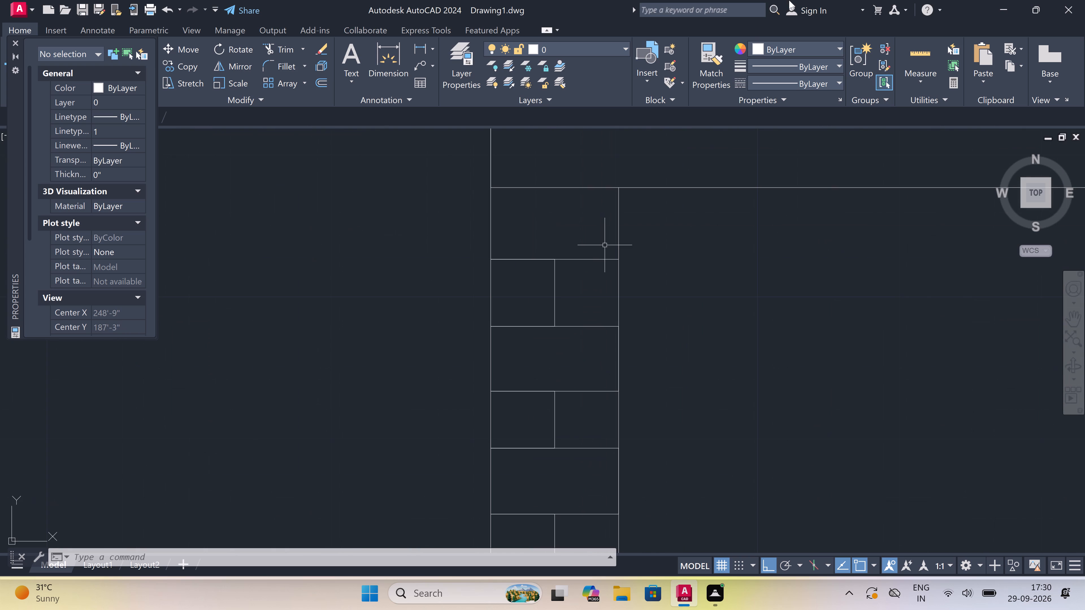
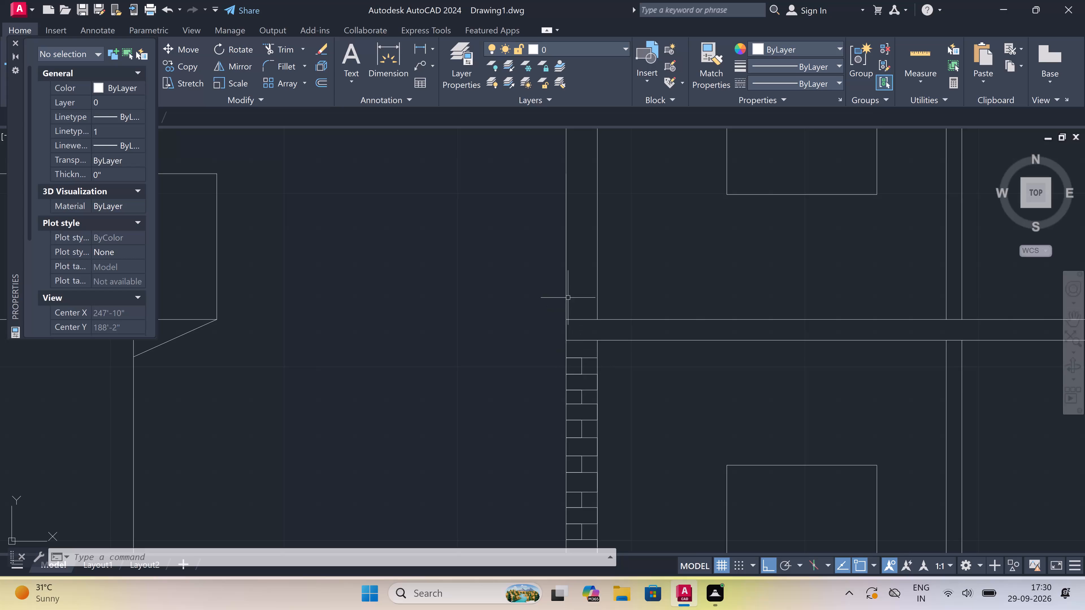
Start the left outer wall's brick joints above the slab with a full-width line, a mid-wall vertical about 5" tall, and a full-width cap.
{"action": "scroll", "coordinate": [577, 281], "scroll_direction": "up", "scroll_amount": 2}
{"action": "type", "text": "L"}
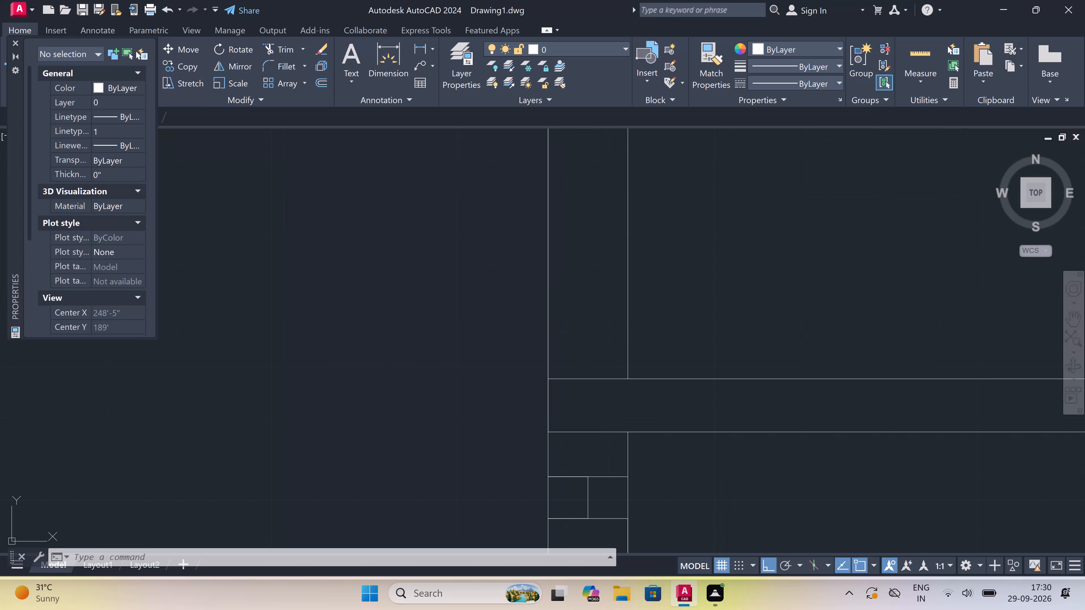
{"action": "key", "text": "space"}
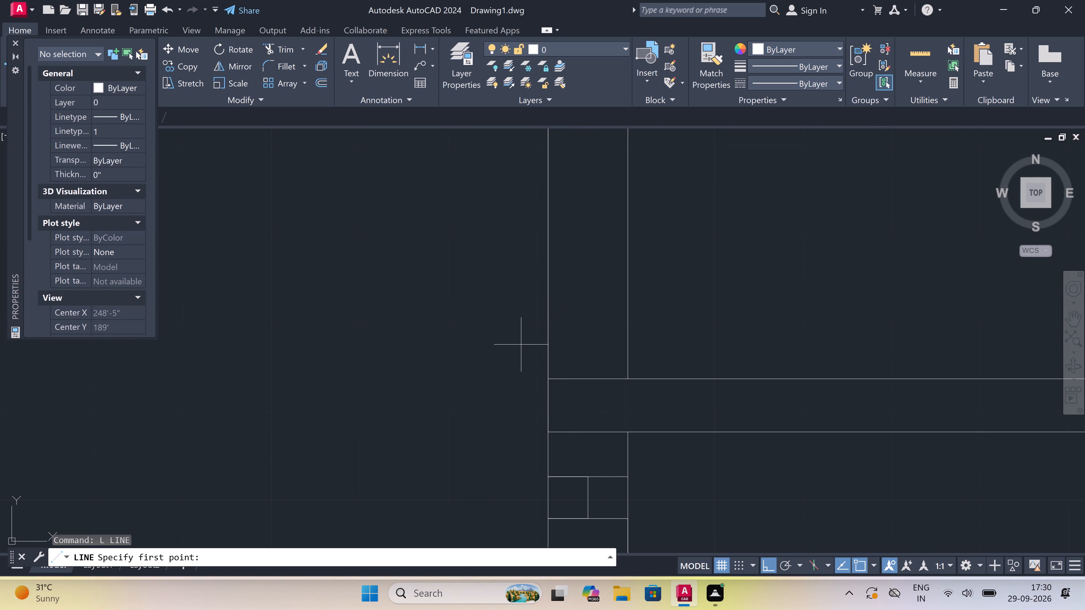
{"action": "double_click", "coordinate": [547, 334]}
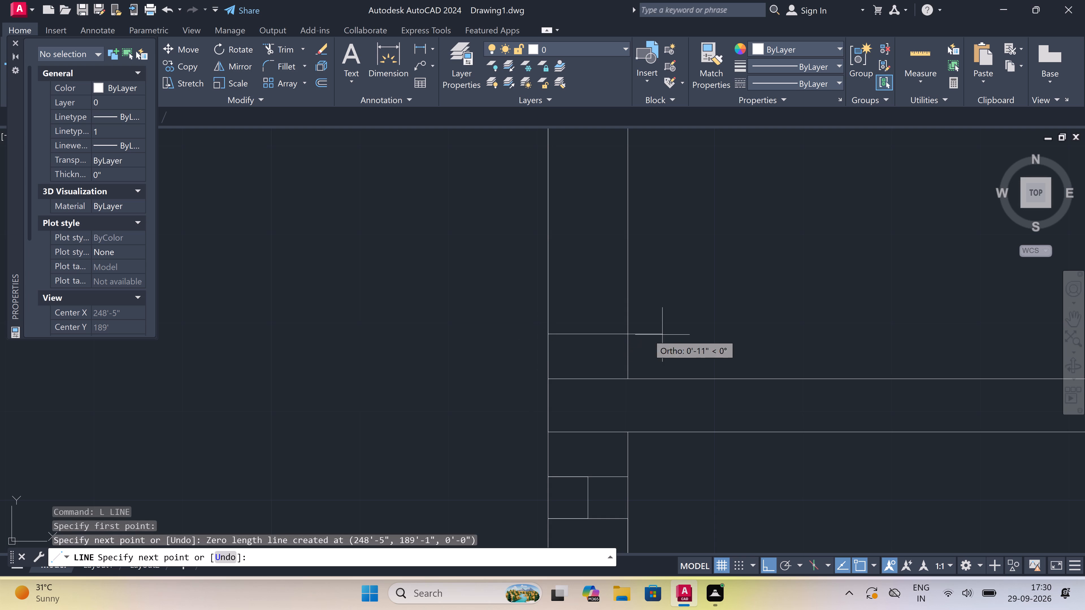
{"action": "left_click", "coordinate": [630, 332]}
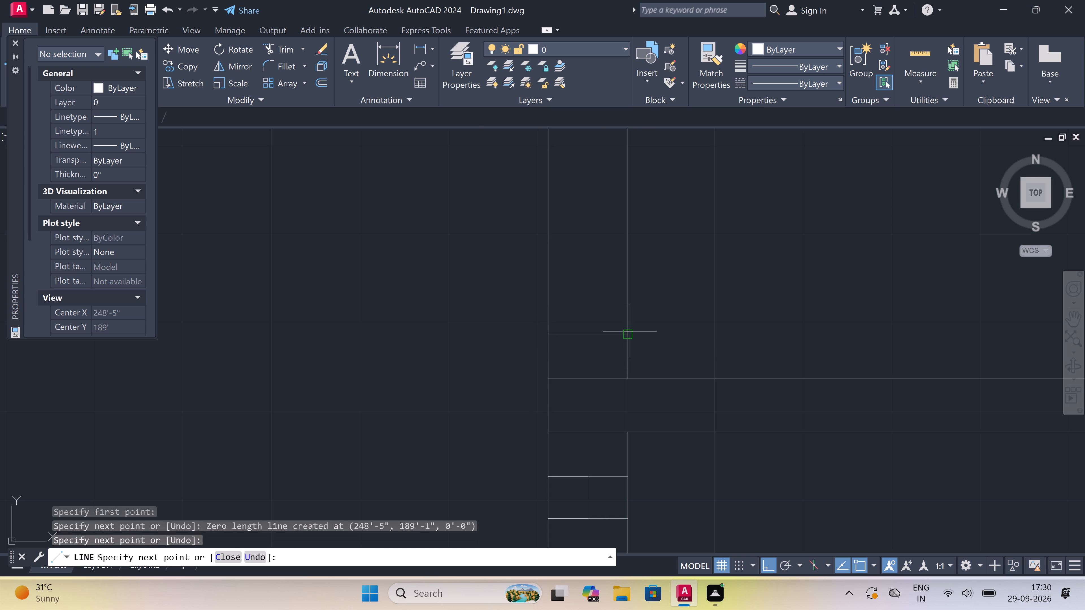
{"action": "left_click", "coordinate": [584, 332]}
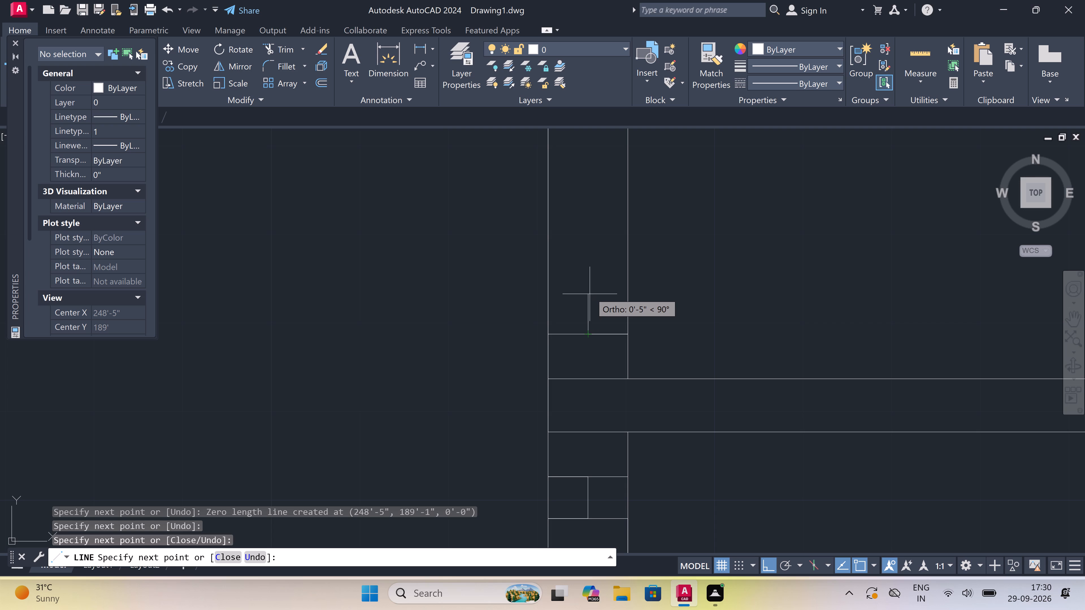
{"action": "left_click", "coordinate": [590, 286]}
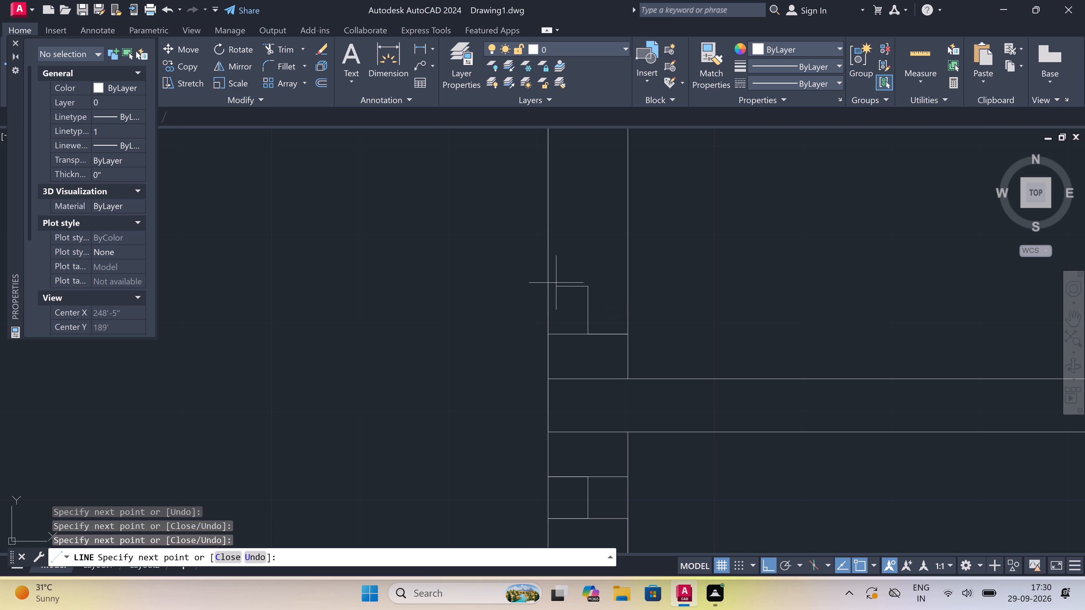
{"action": "left_click", "coordinate": [546, 285]}
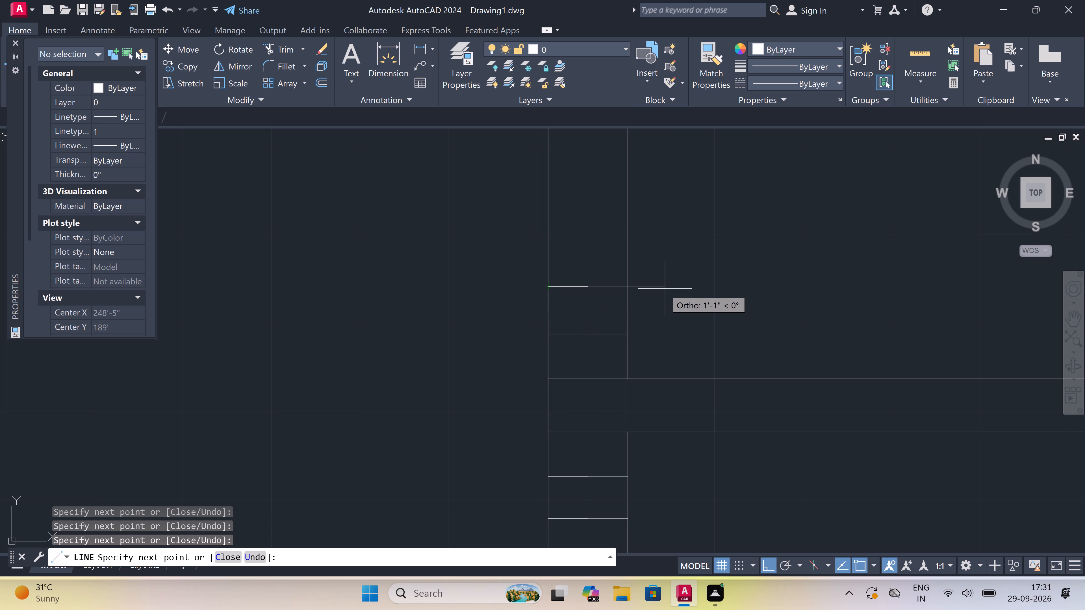
{"action": "left_click", "coordinate": [626, 286]}
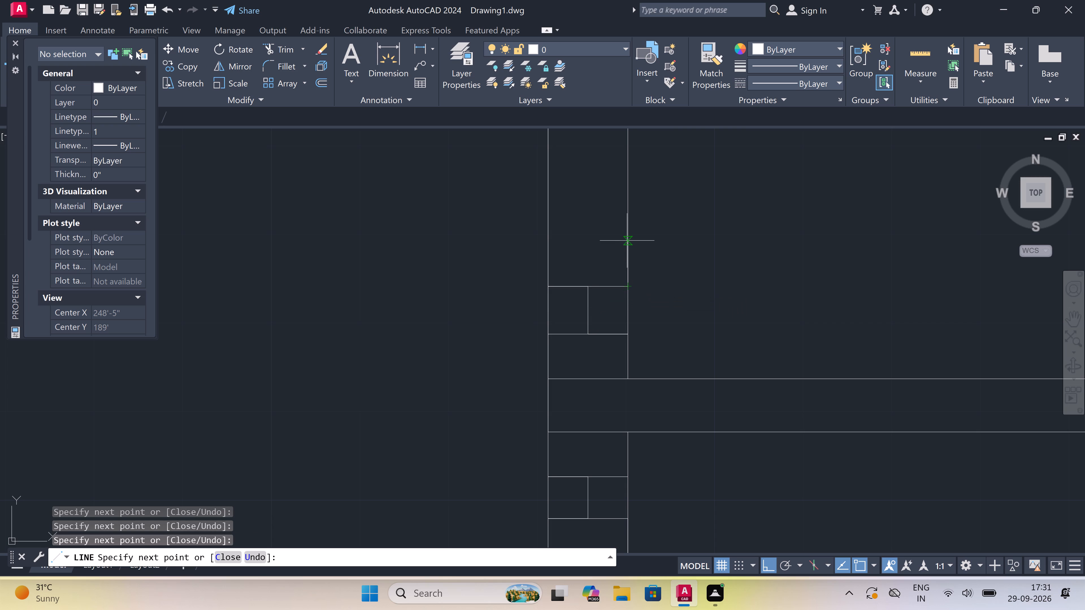
Draw the next full-width brick joint above it, with a mid-wall vertical about 5" tall and a full-width line capping it.
{"action": "left_click", "coordinate": [626, 241]}
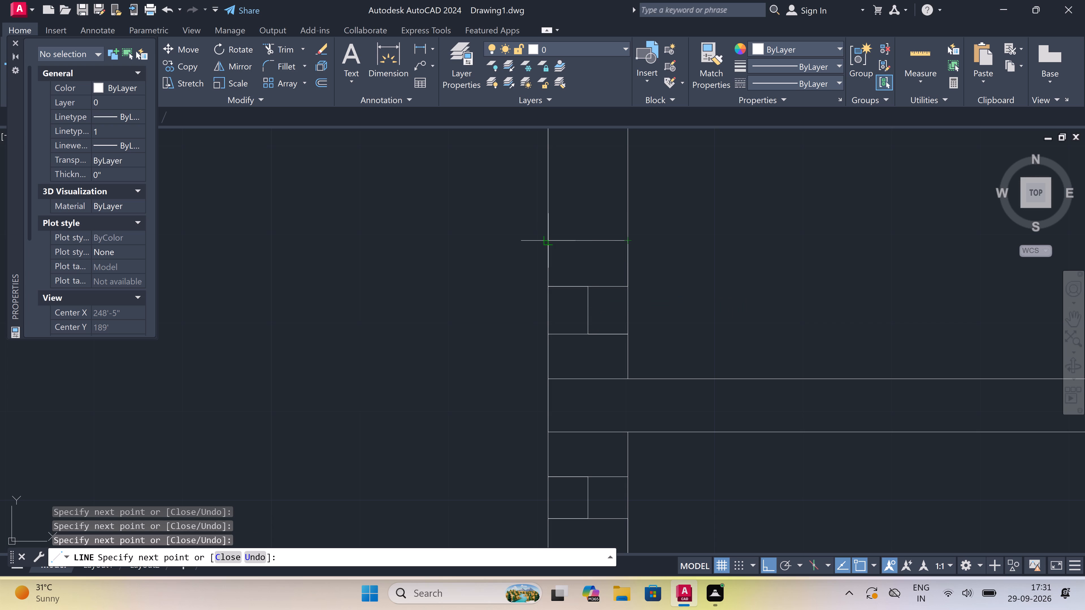
{"action": "left_click", "coordinate": [547, 242]}
{"action": "scroll", "coordinate": [548, 243], "scroll_direction": "down", "scroll_amount": 3}
{"action": "scroll", "coordinate": [550, 210], "scroll_direction": "up", "scroll_amount": 3}
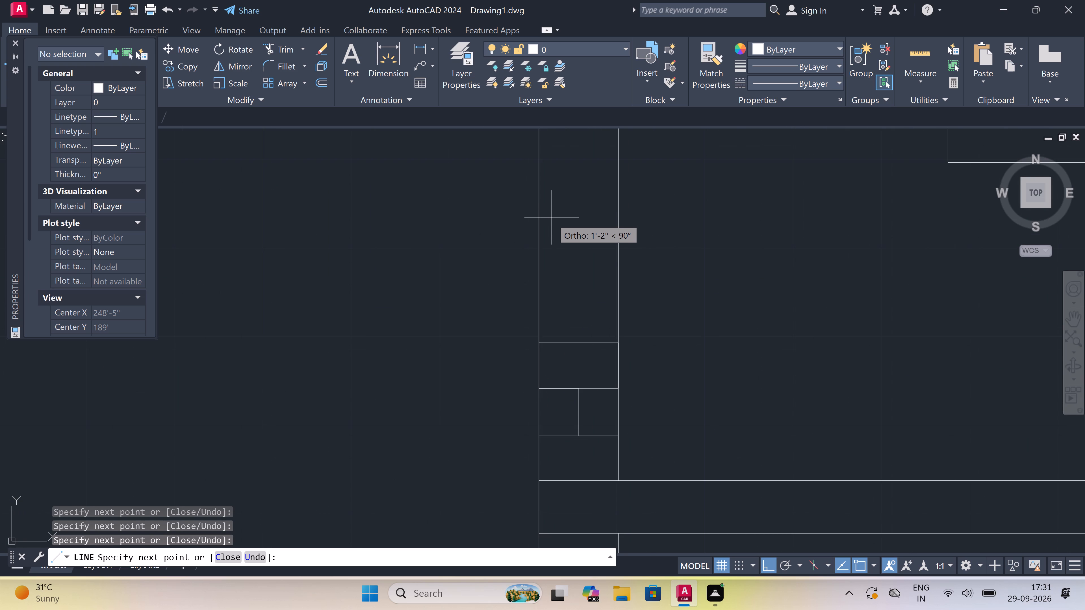
{"action": "scroll", "coordinate": [550, 239], "scroll_direction": "down", "scroll_amount": 1}
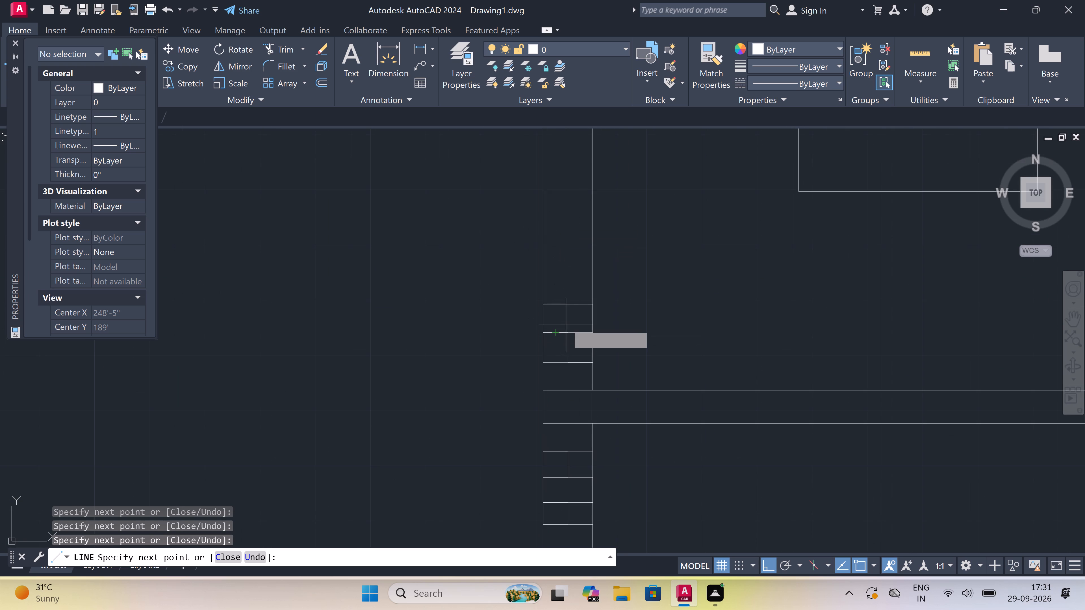
{"action": "left_click", "coordinate": [566, 304]}
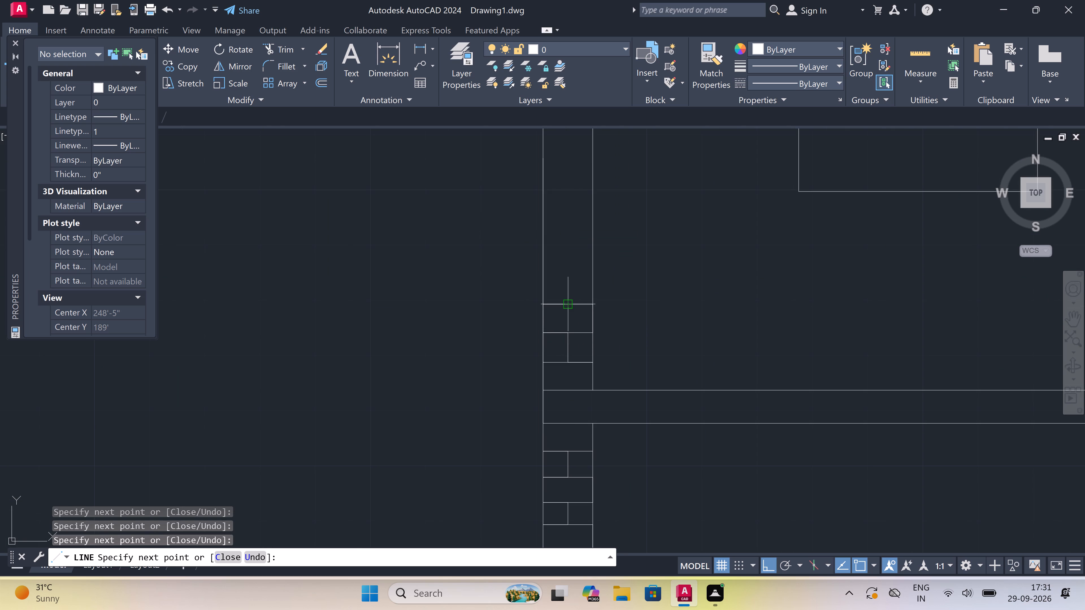
{"action": "scroll", "coordinate": [574, 262], "scroll_direction": "up", "scroll_amount": 1}
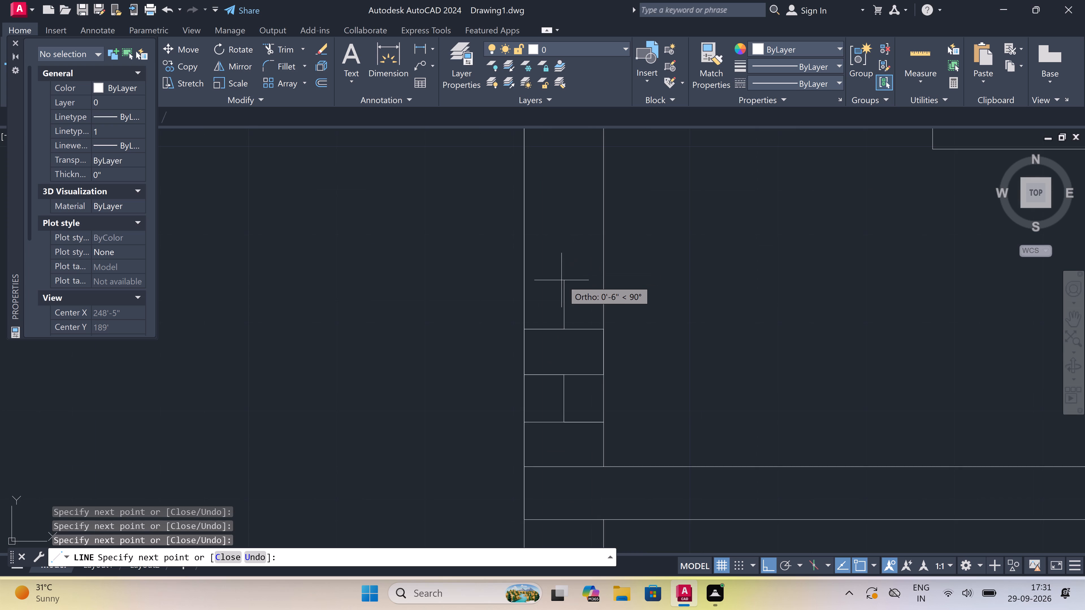
{"action": "left_click", "coordinate": [563, 287]}
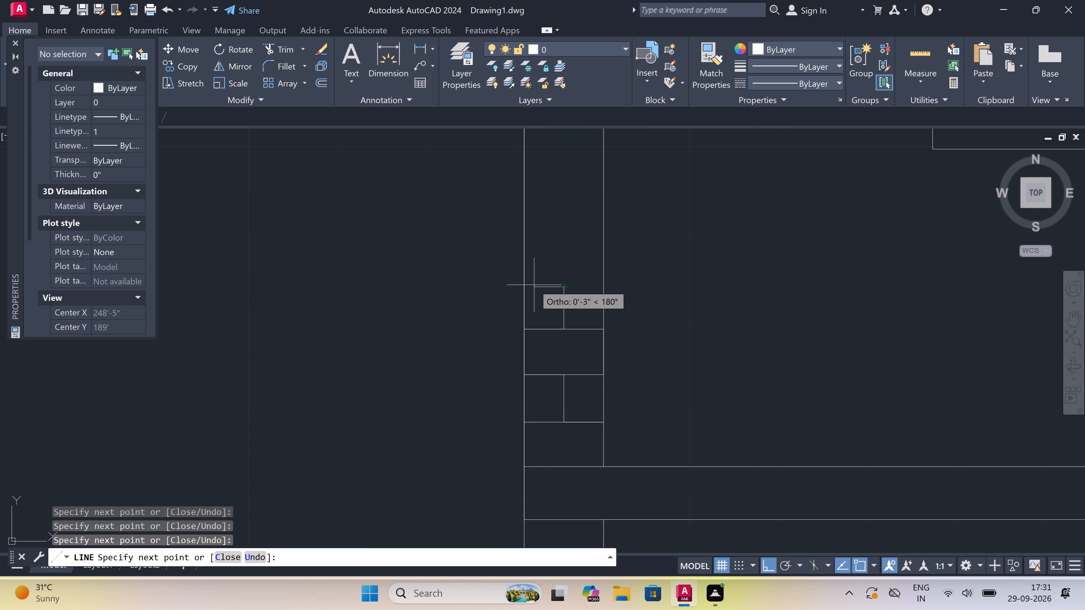
{"action": "left_click", "coordinate": [528, 289]}
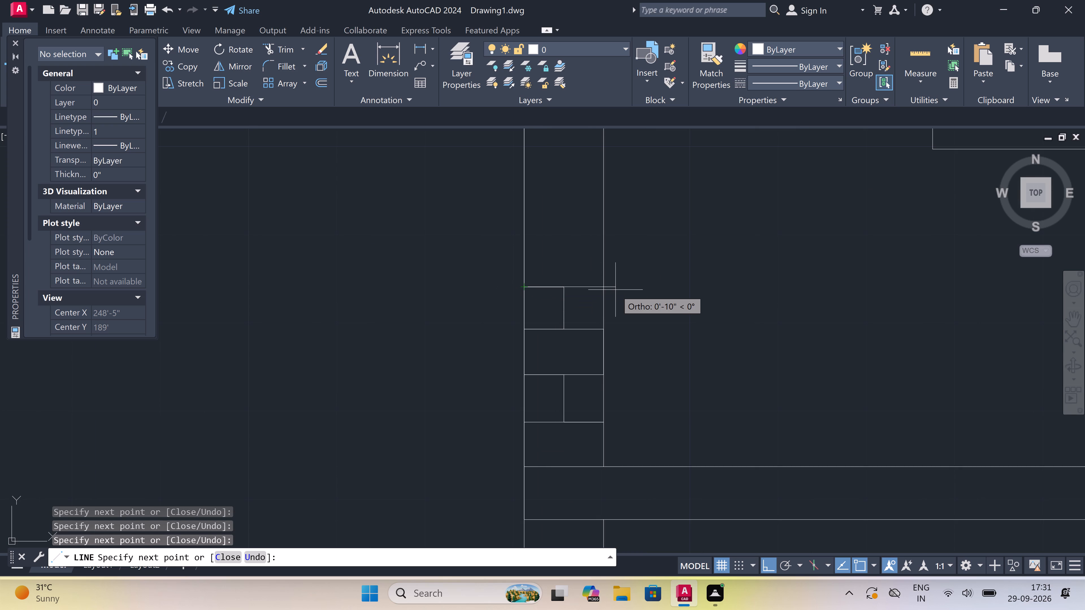
{"action": "left_click", "coordinate": [604, 285]}
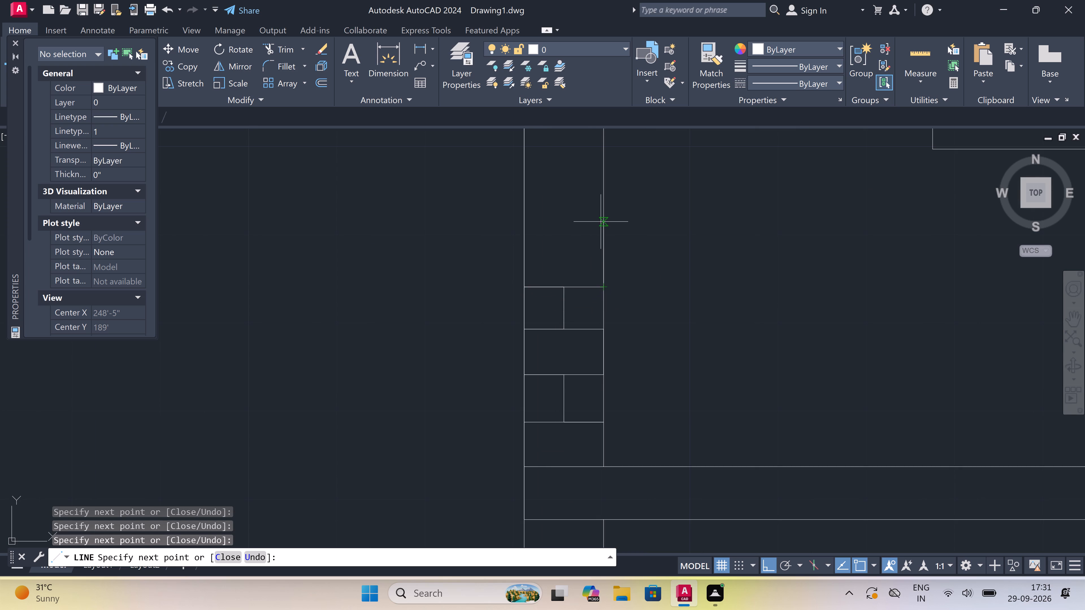
Continue up the upper-storey left wall with a full-width joint, a mid-wall vertical about 5" tall, and a full-width capping line.
{"action": "left_click", "coordinate": [602, 239]}
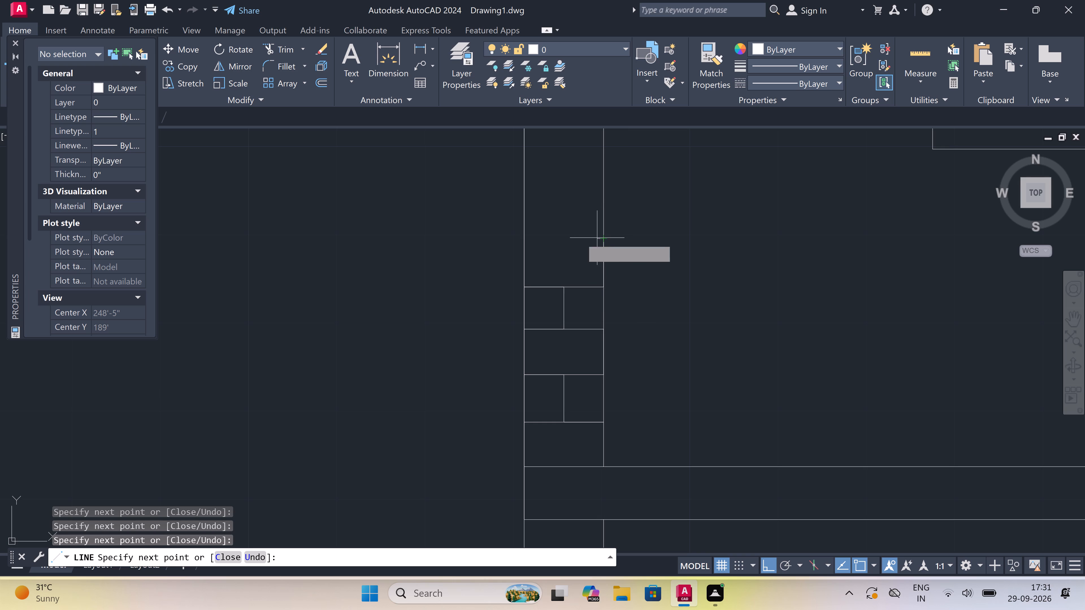
{"action": "left_click", "coordinate": [522, 239]}
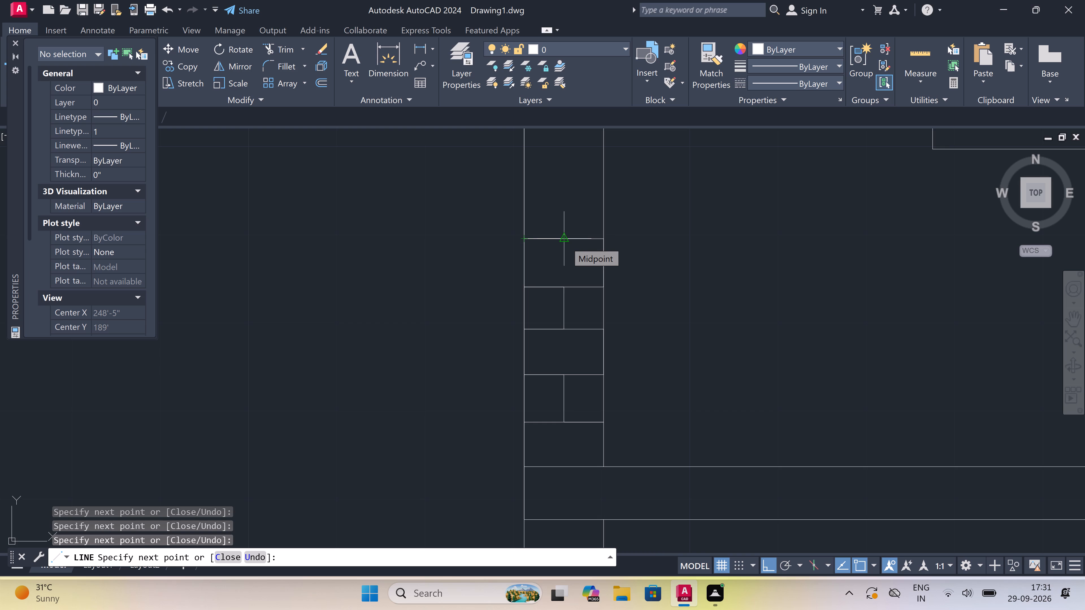
{"action": "left_click", "coordinate": [563, 242]}
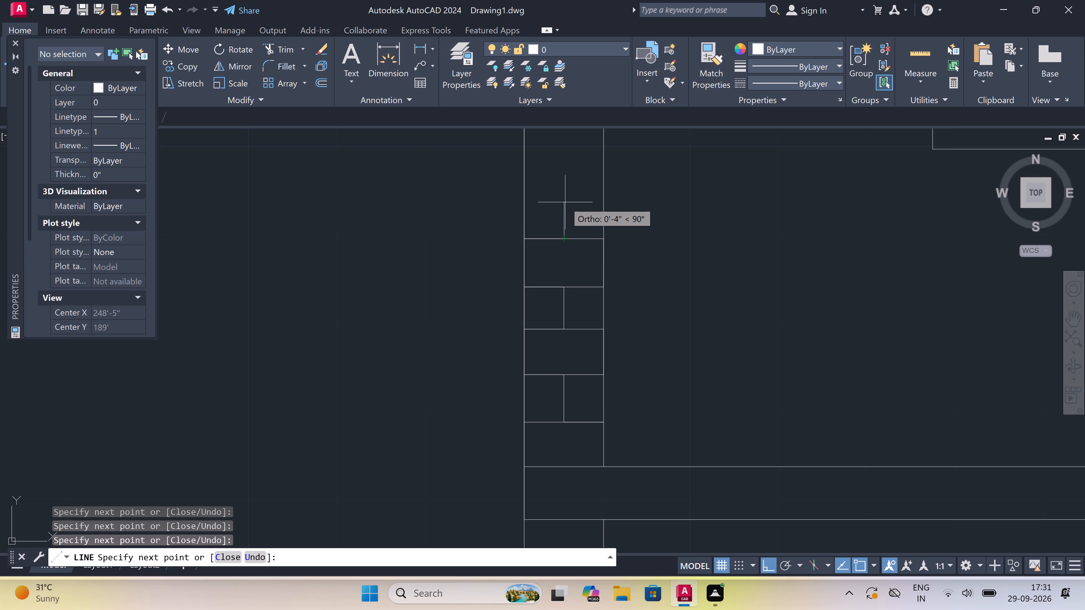
{"action": "scroll", "coordinate": [565, 202], "scroll_direction": "down", "scroll_amount": 2}
{"action": "scroll", "coordinate": [564, 193], "scroll_direction": "up", "scroll_amount": 3}
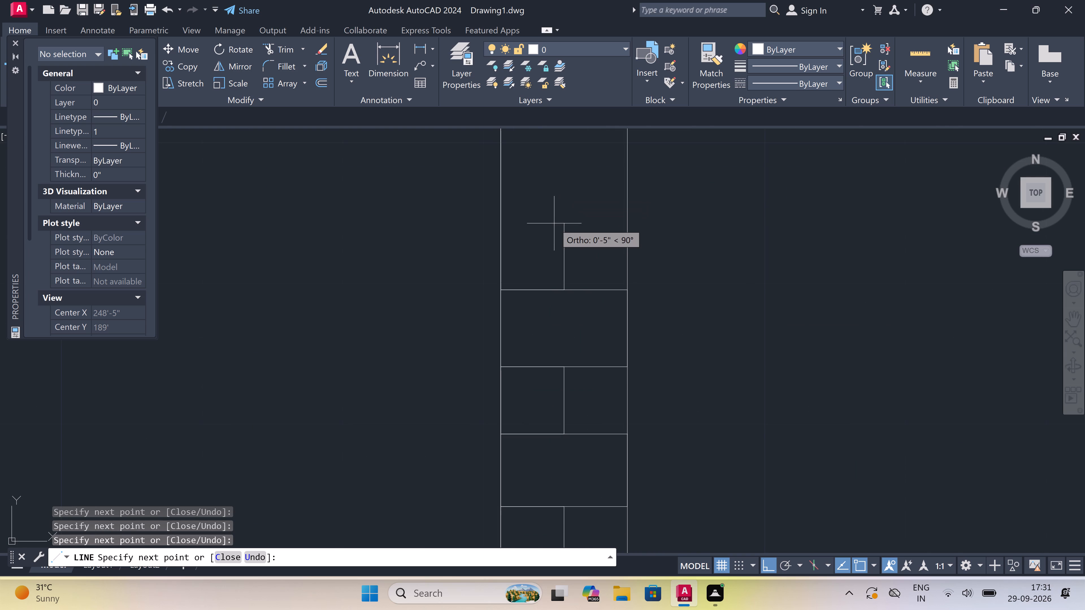
{"action": "left_click", "coordinate": [561, 220]}
{"action": "left_click", "coordinate": [504, 220]}
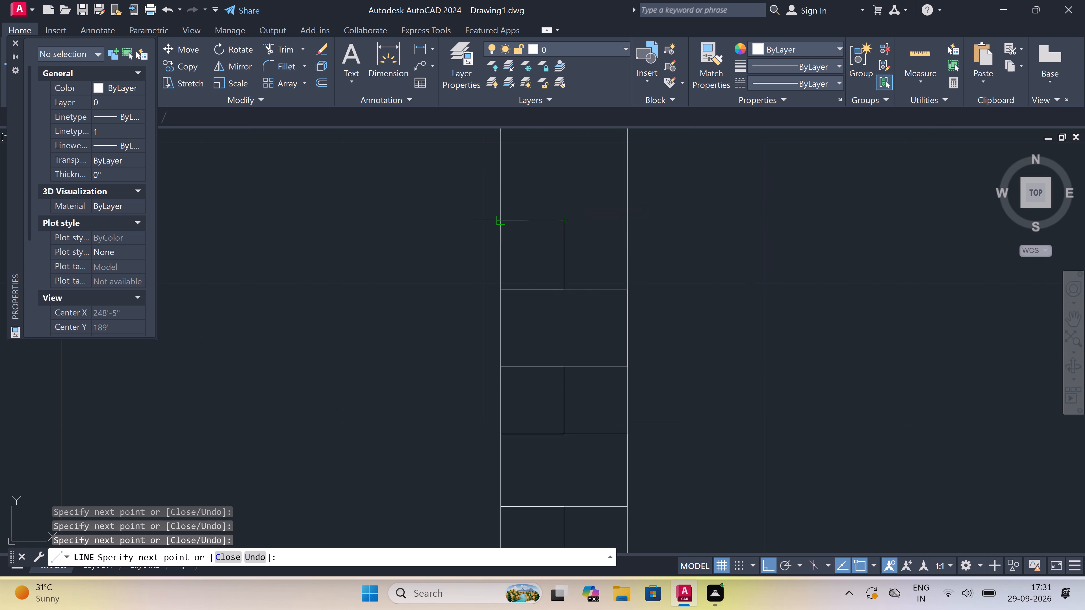
{"action": "left_click", "coordinate": [626, 224]}
Add another full-width brick joint on the upper-storey left wall, with a mid-wall vertical about 4" tall and a full-width line capping it.
{"action": "scroll", "coordinate": [573, 271], "scroll_direction": "down", "scroll_amount": 4}
{"action": "scroll", "coordinate": [585, 230], "scroll_direction": "up", "scroll_amount": 3}
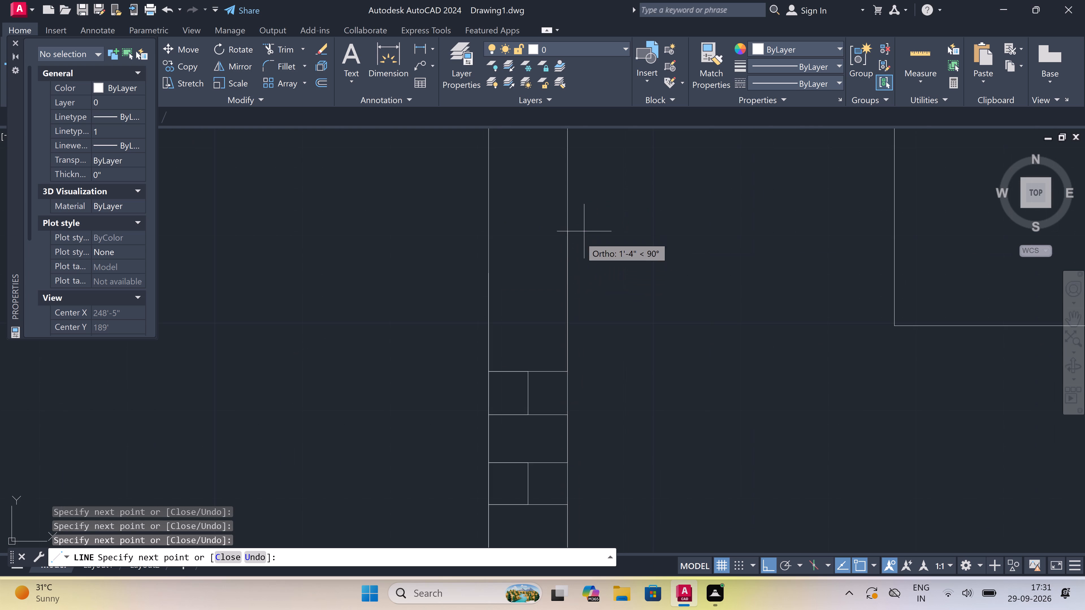
{"action": "scroll", "coordinate": [557, 292], "scroll_direction": "up", "scroll_amount": 1}
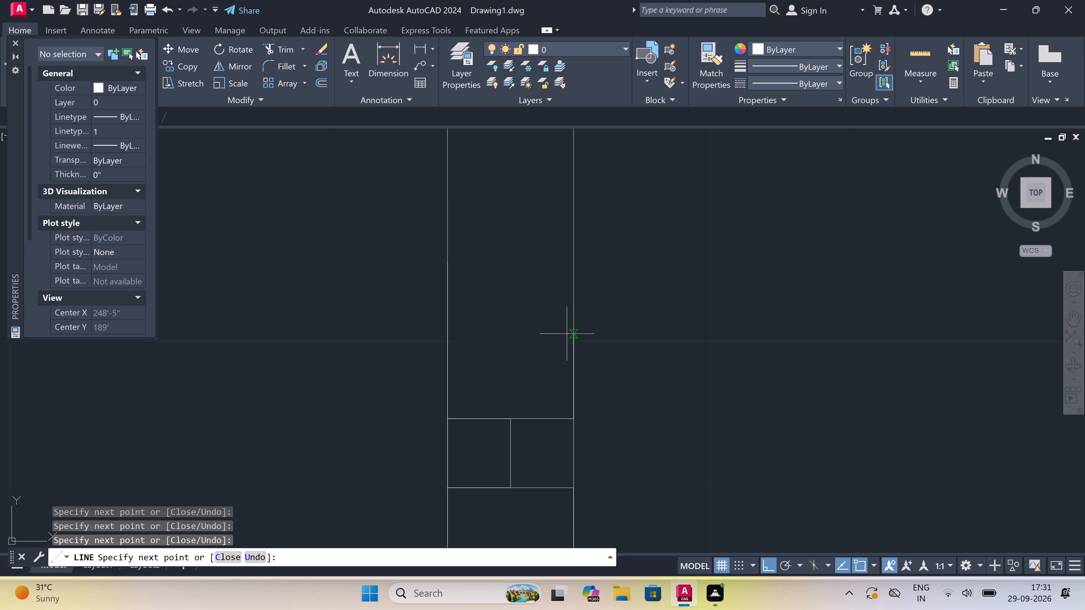
{"action": "left_click", "coordinate": [570, 343]}
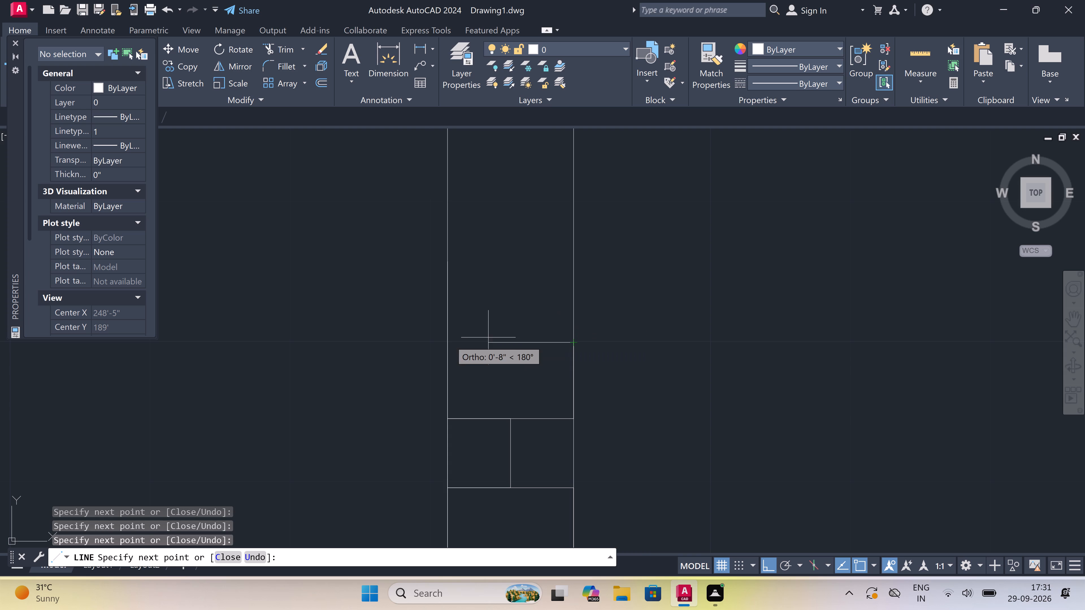
{"action": "left_click", "coordinate": [448, 346]}
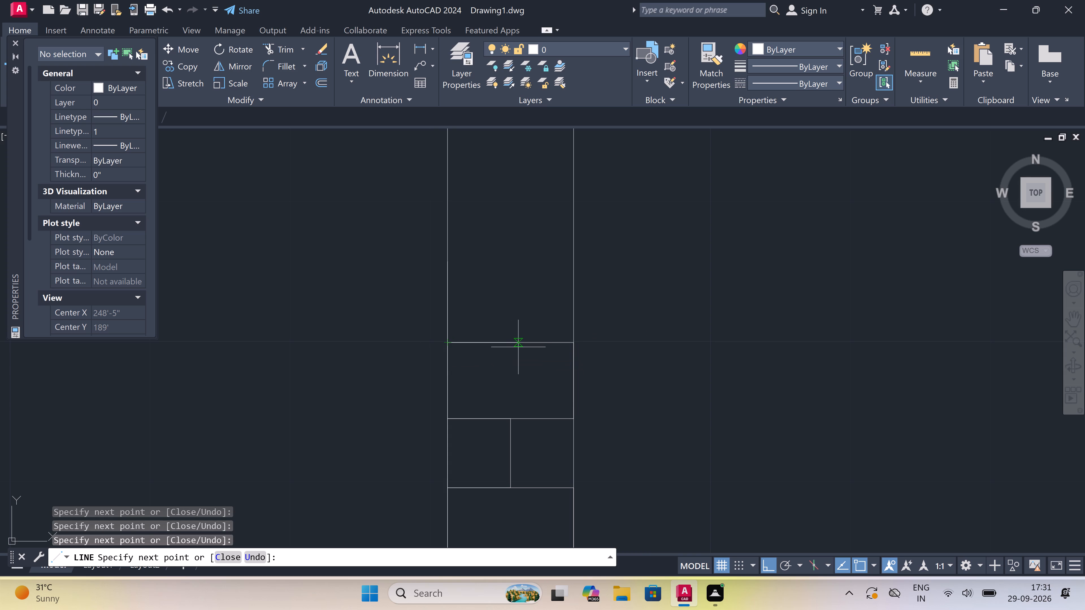
{"action": "left_click", "coordinate": [511, 344]}
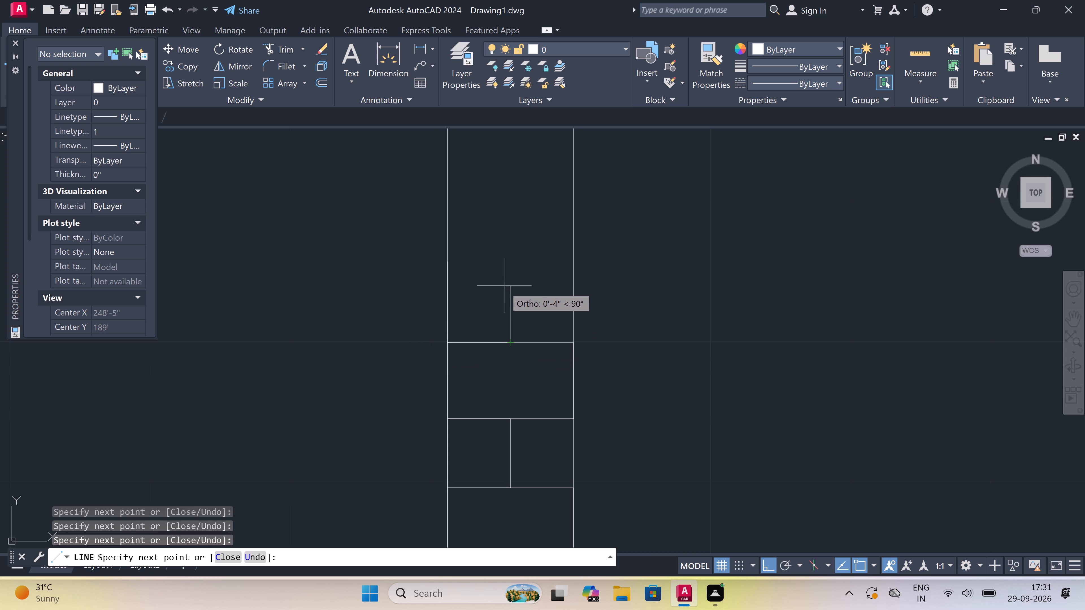
{"action": "left_click", "coordinate": [504, 287]}
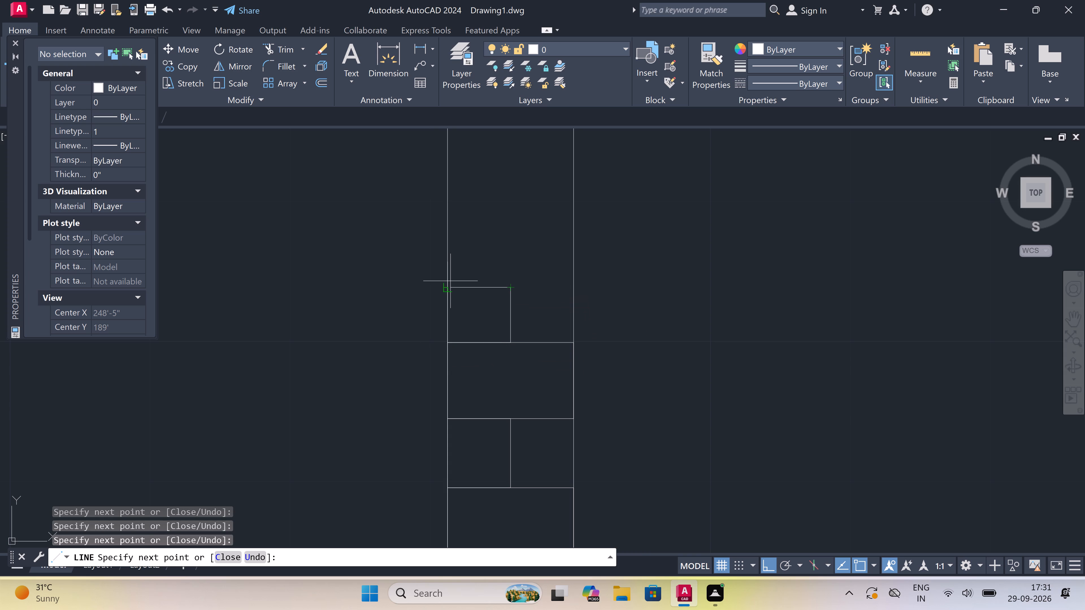
{"action": "left_click", "coordinate": [448, 287]}
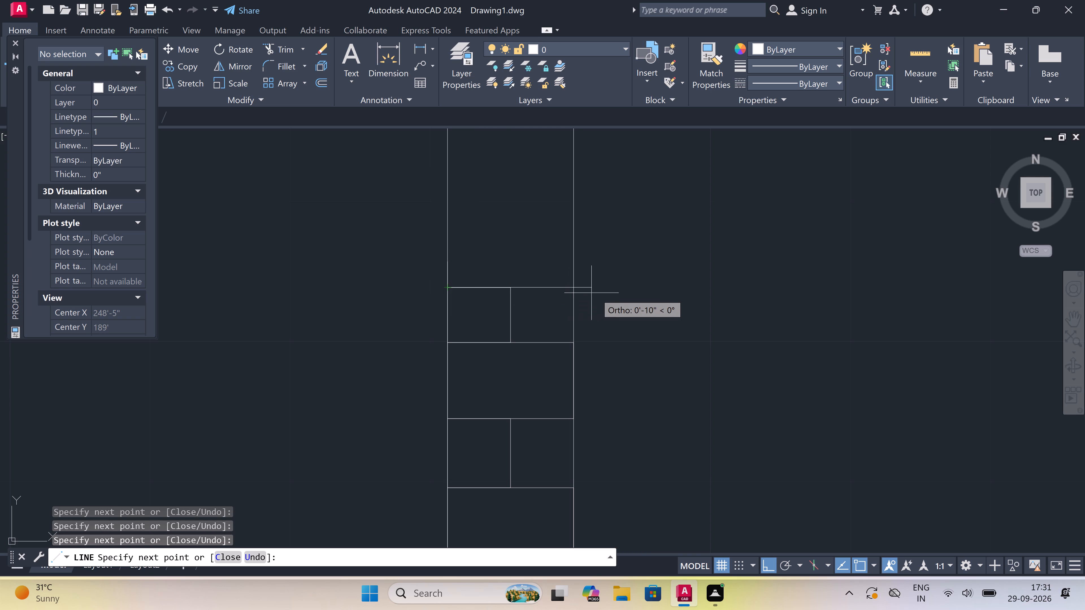
{"action": "left_click", "coordinate": [576, 288]}
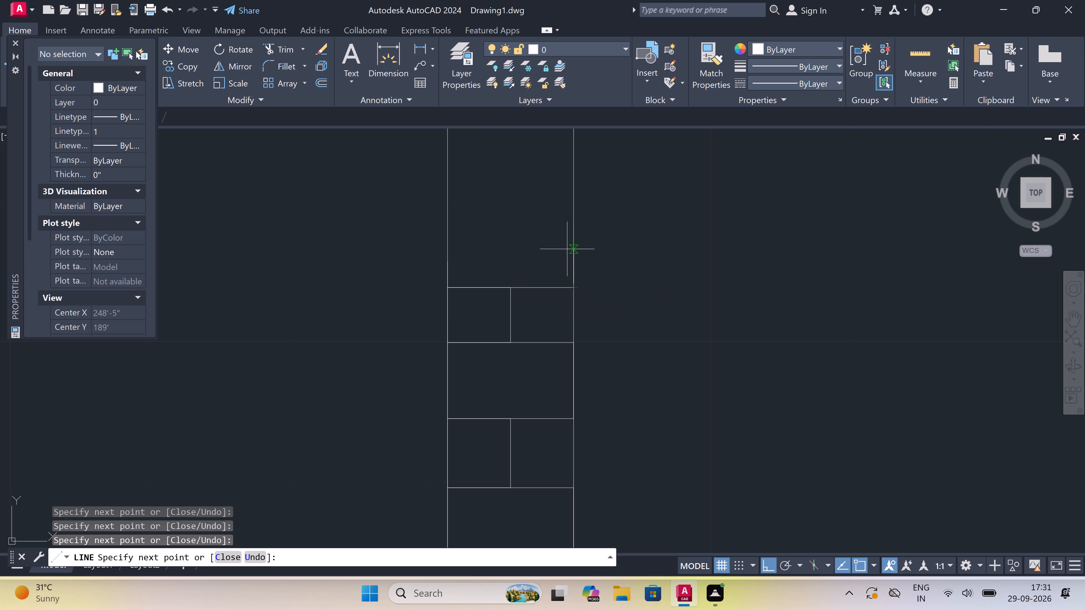
Extend the upper-storey left wall's brick joints with a full-width line, a mid-wall vertical about 4" tall, and a full-width capping line.
{"action": "double_click", "coordinate": [570, 228]}
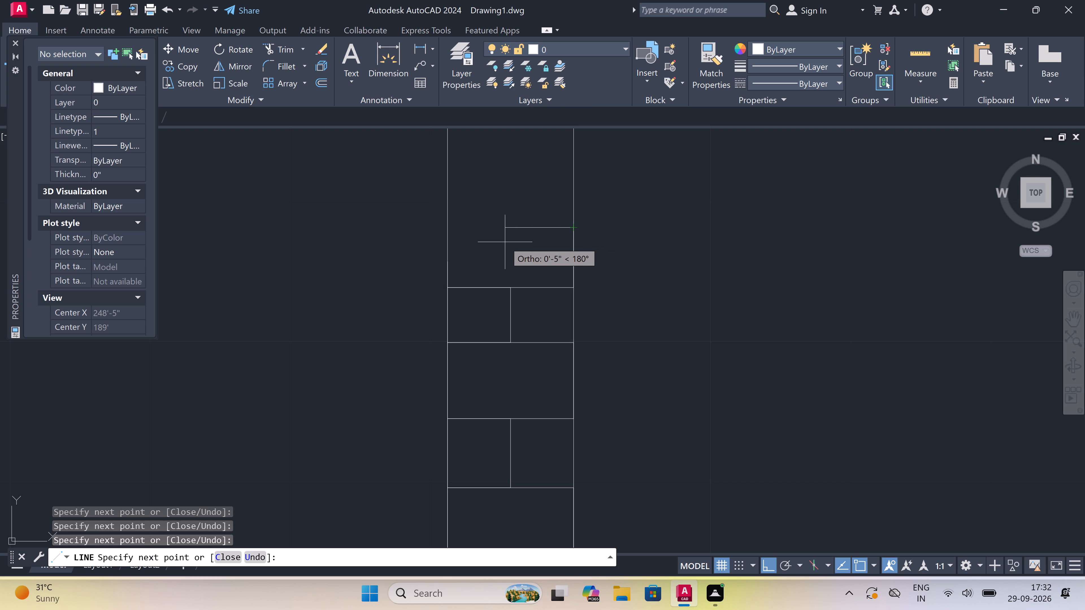
{"action": "left_click", "coordinate": [446, 230]}
{"action": "scroll", "coordinate": [446, 230], "scroll_direction": "down", "scroll_amount": 3}
{"action": "scroll", "coordinate": [447, 215], "scroll_direction": "up", "scroll_amount": 4}
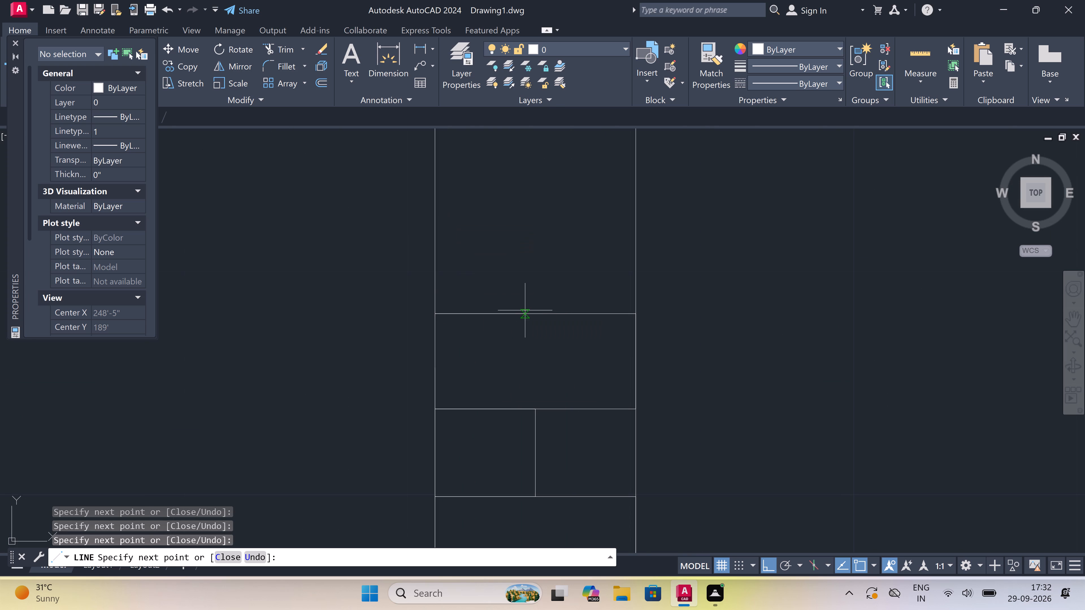
{"action": "left_click", "coordinate": [539, 313]}
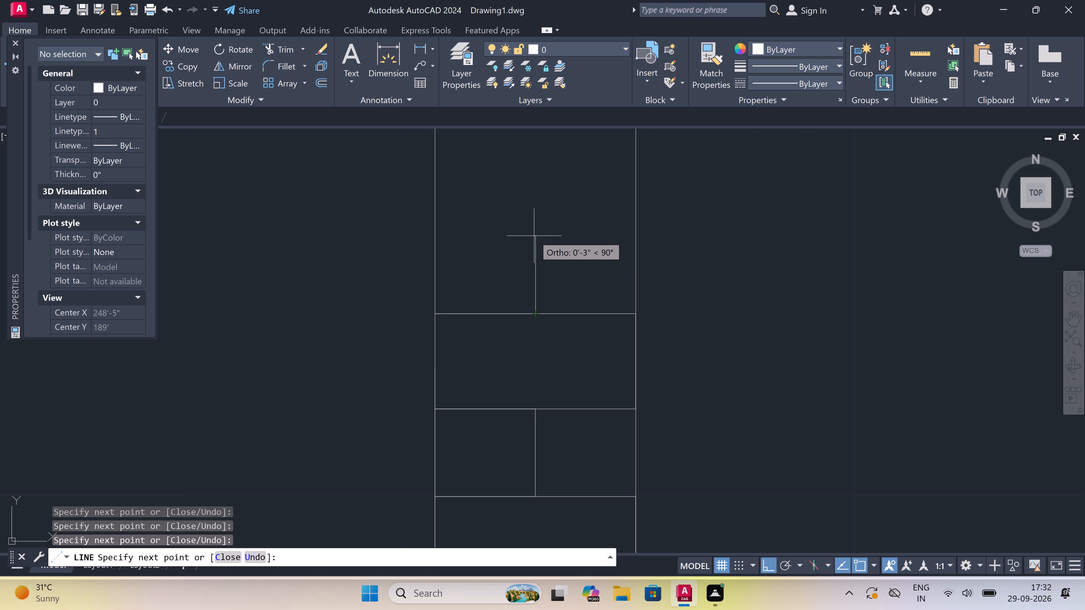
{"action": "double_click", "coordinate": [536, 229]}
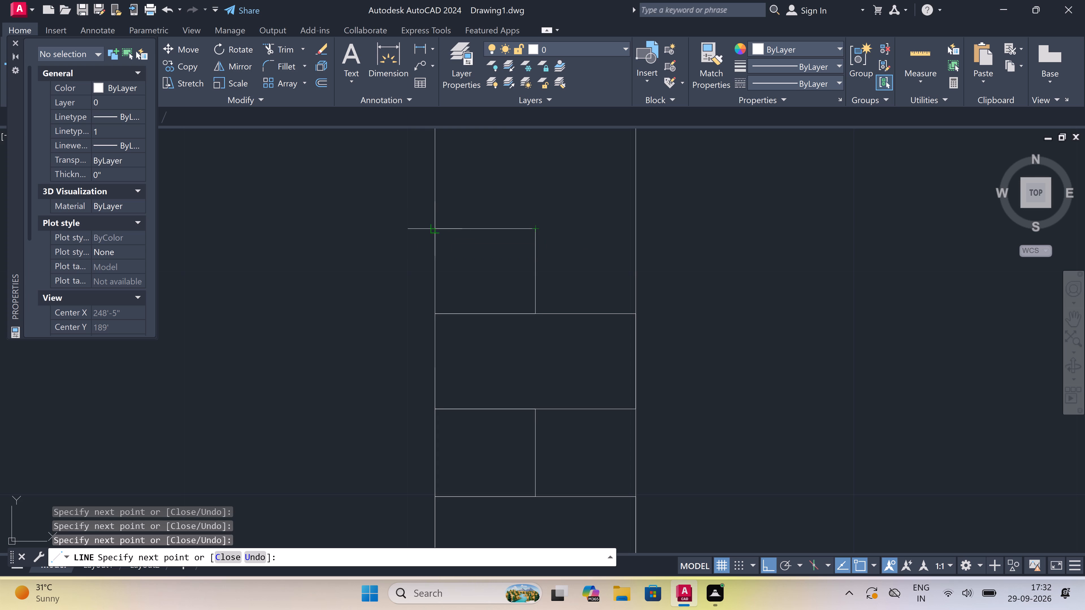
{"action": "left_click", "coordinate": [438, 229]}
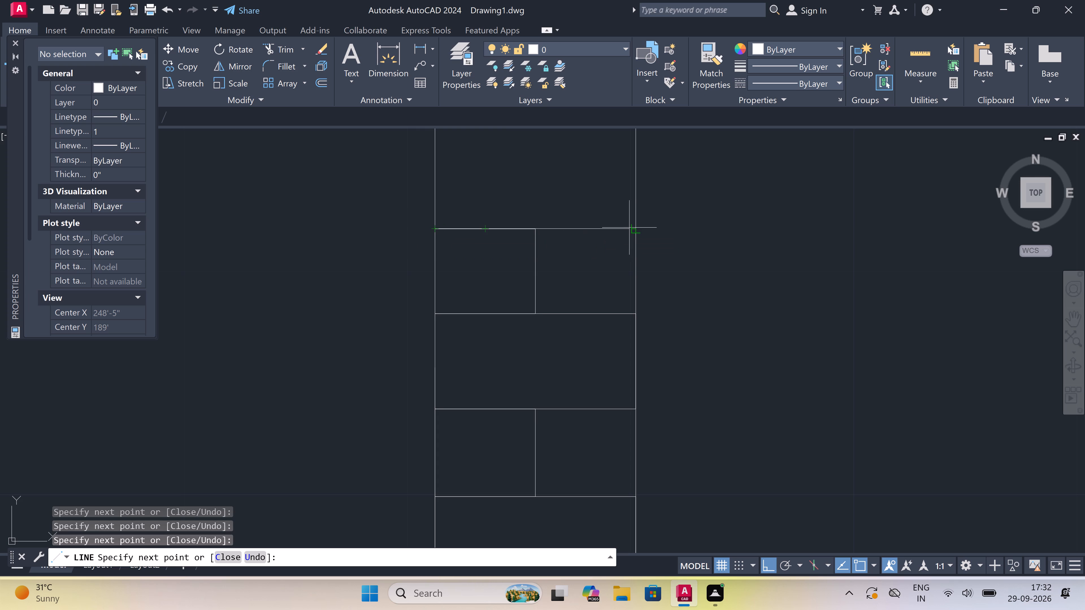
{"action": "left_click", "coordinate": [630, 228]}
{"action": "scroll", "coordinate": [542, 286], "scroll_direction": "down", "scroll_amount": 5}
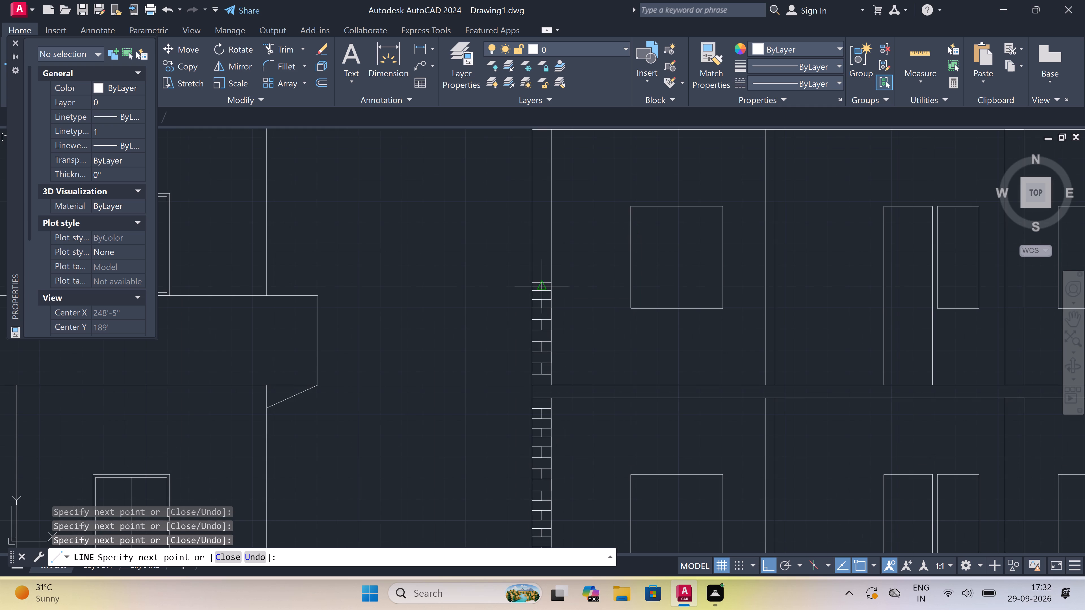
Draw a full-width brick joint up the upper-storey left wall, with a mid-wall vertical about 4" tall and a full-width capping line.
{"action": "scroll", "coordinate": [558, 256], "scroll_direction": "up", "scroll_amount": 4}
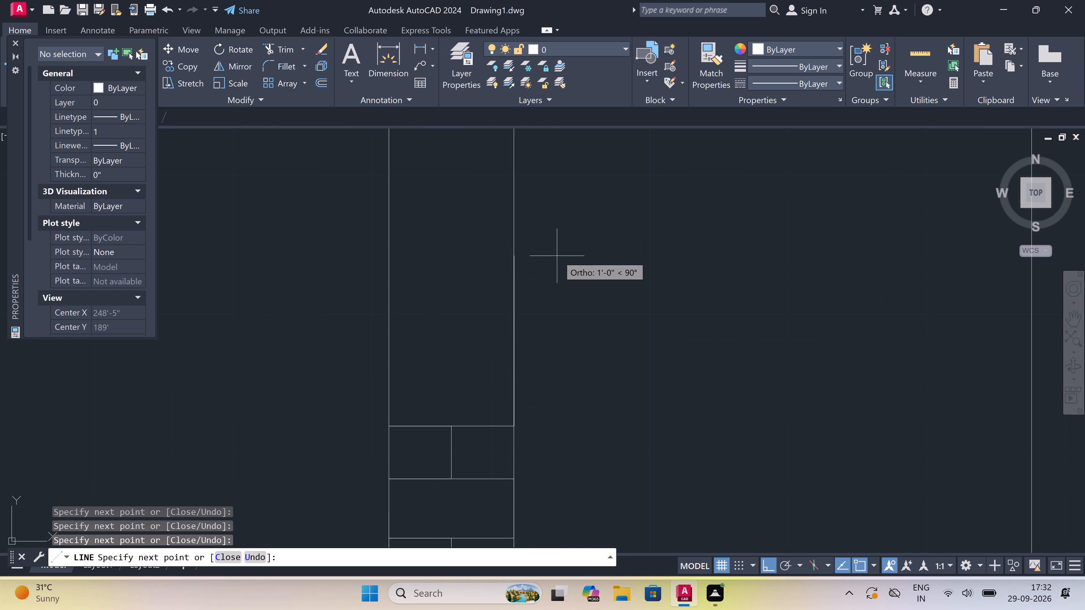
{"action": "left_click", "coordinate": [516, 359]}
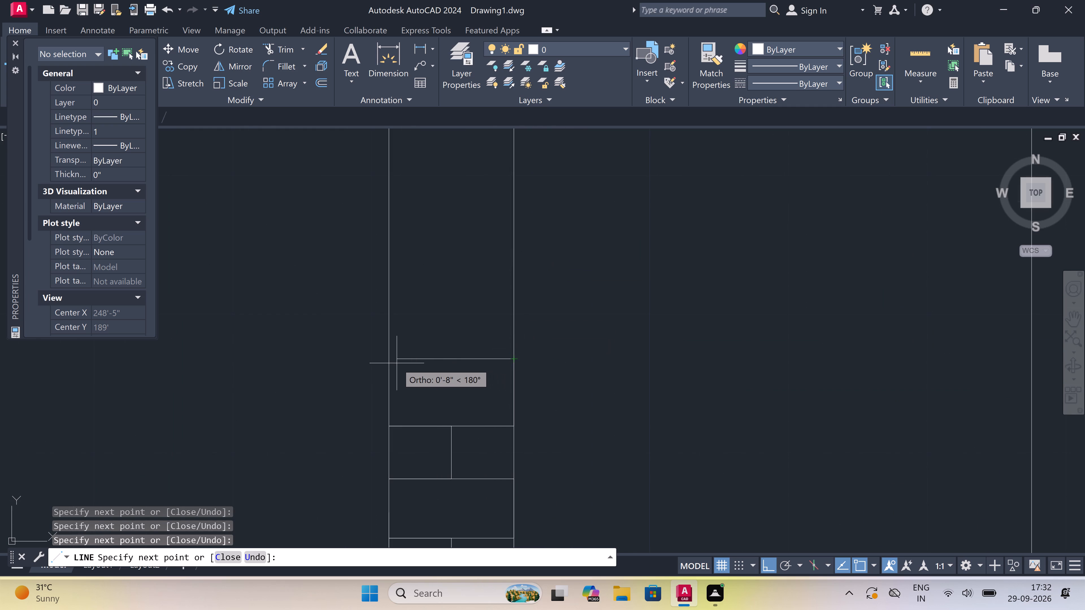
{"action": "left_click", "coordinate": [390, 361]}
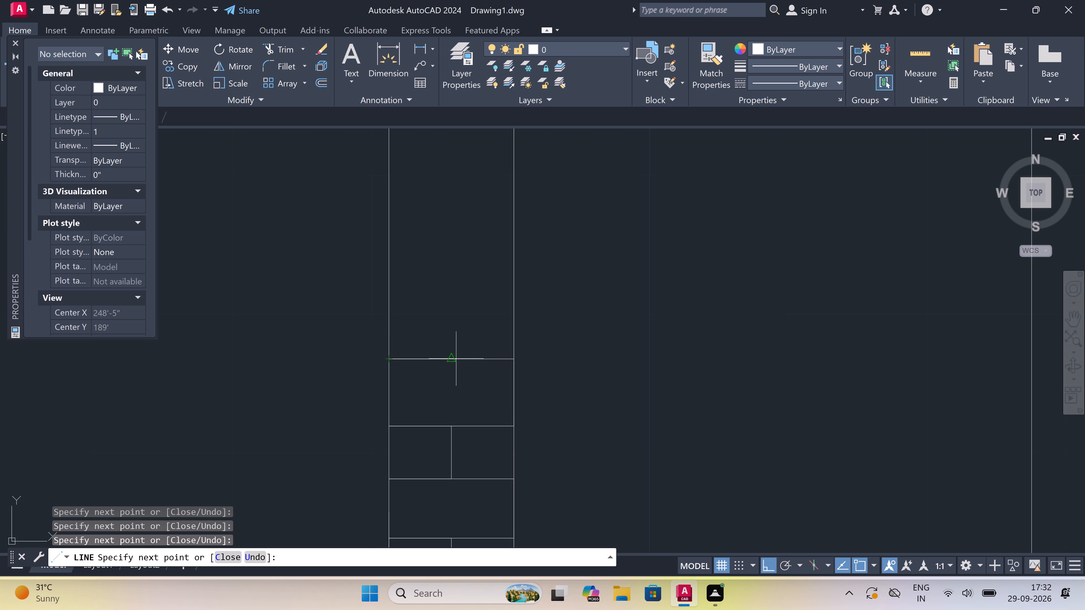
{"action": "left_click", "coordinate": [450, 357]}
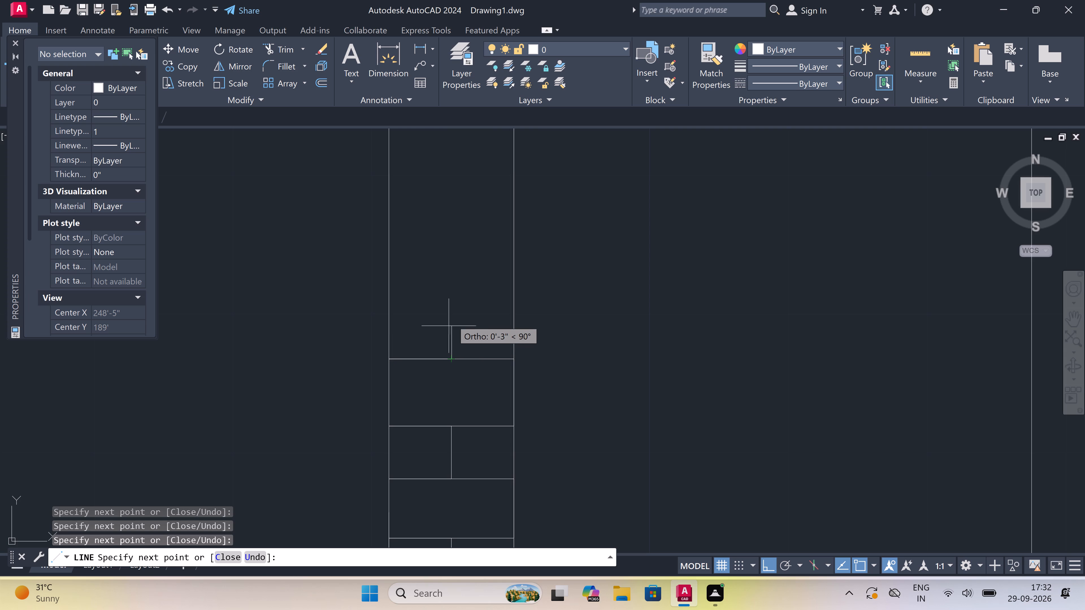
{"action": "left_click", "coordinate": [449, 301]}
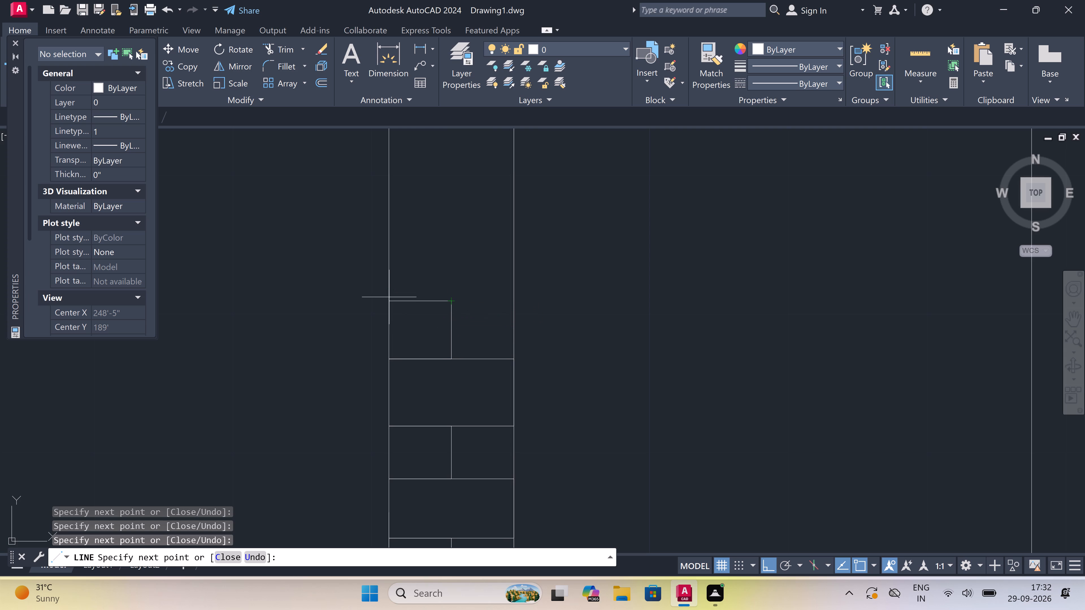
{"action": "left_click", "coordinate": [390, 304]}
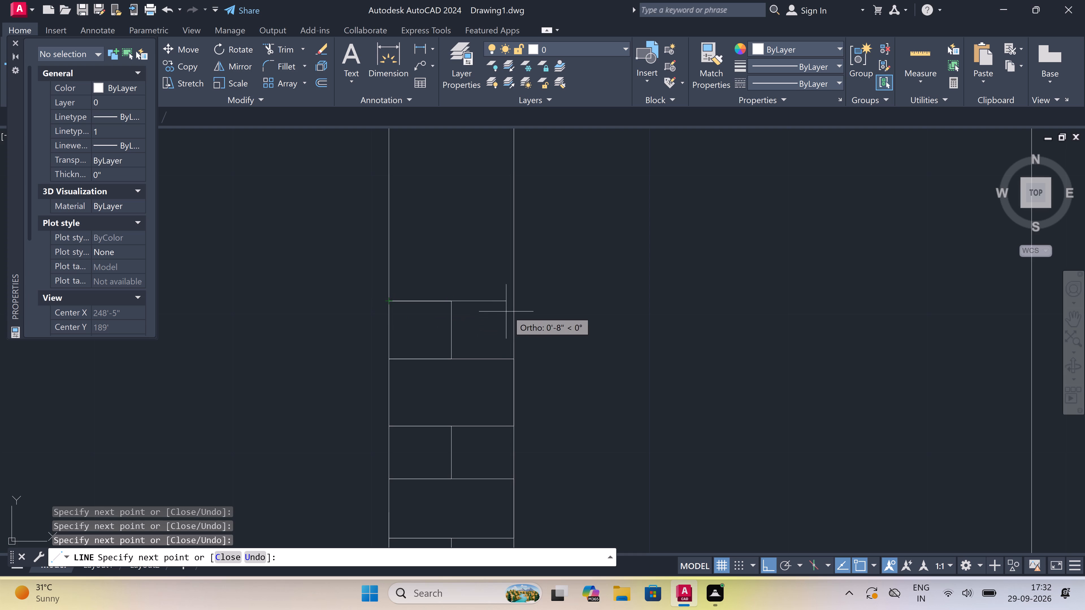
{"action": "left_click", "coordinate": [514, 305]}
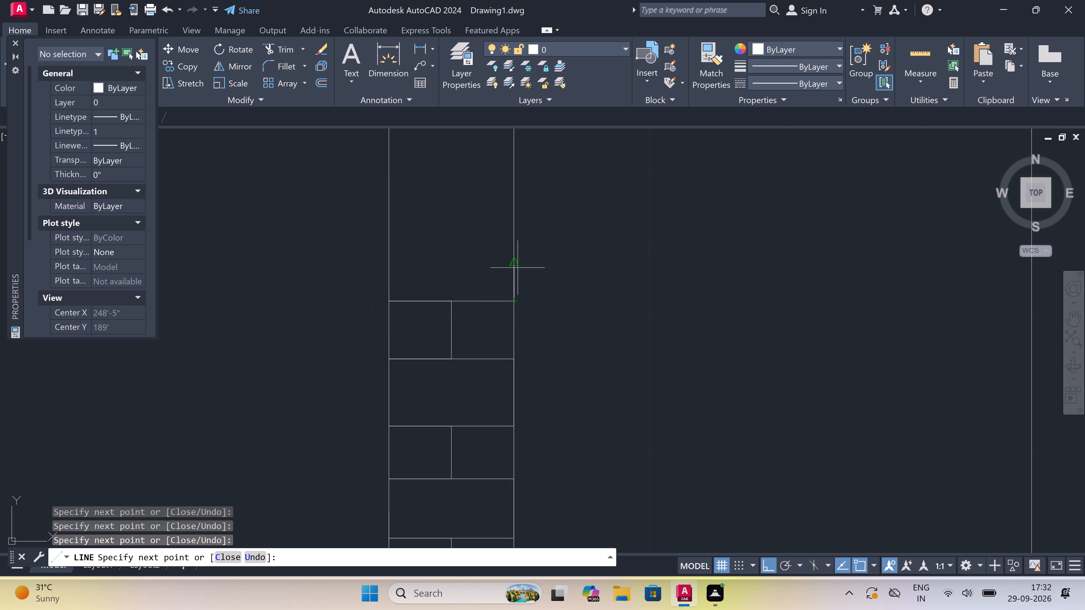
Continue the upper-storey left wall's brickwork upward with a full-width joint, a short mid-wall vertical, and a full-width line capping it.
{"action": "left_click", "coordinate": [513, 245]}
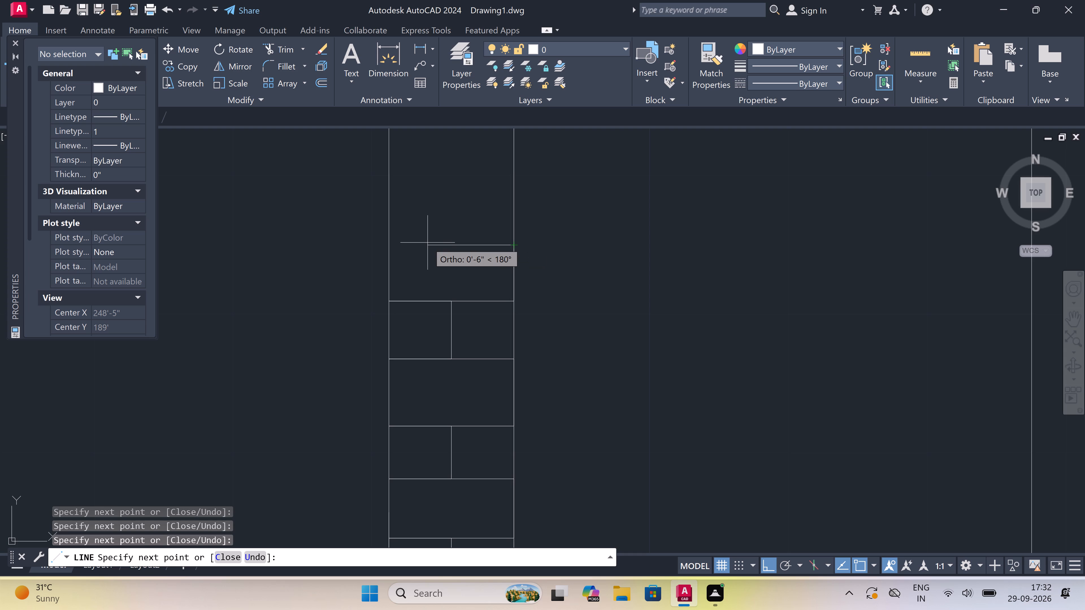
{"action": "scroll", "coordinate": [428, 243], "scroll_direction": "up", "scroll_amount": 1}
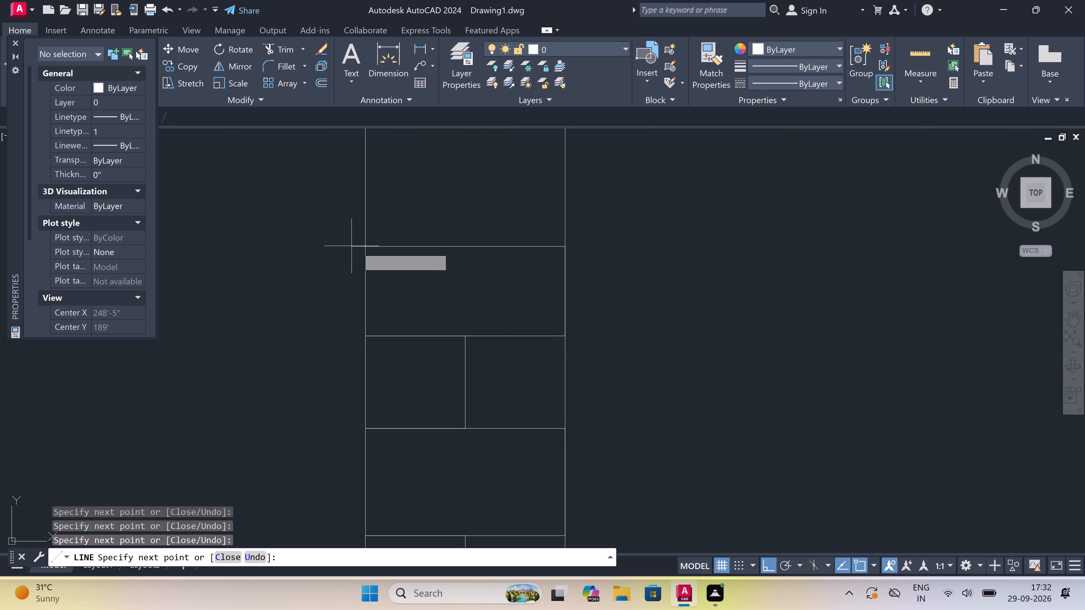
{"action": "left_click", "coordinate": [367, 244]}
{"action": "scroll", "coordinate": [367, 245], "scroll_direction": "down", "scroll_amount": 2}
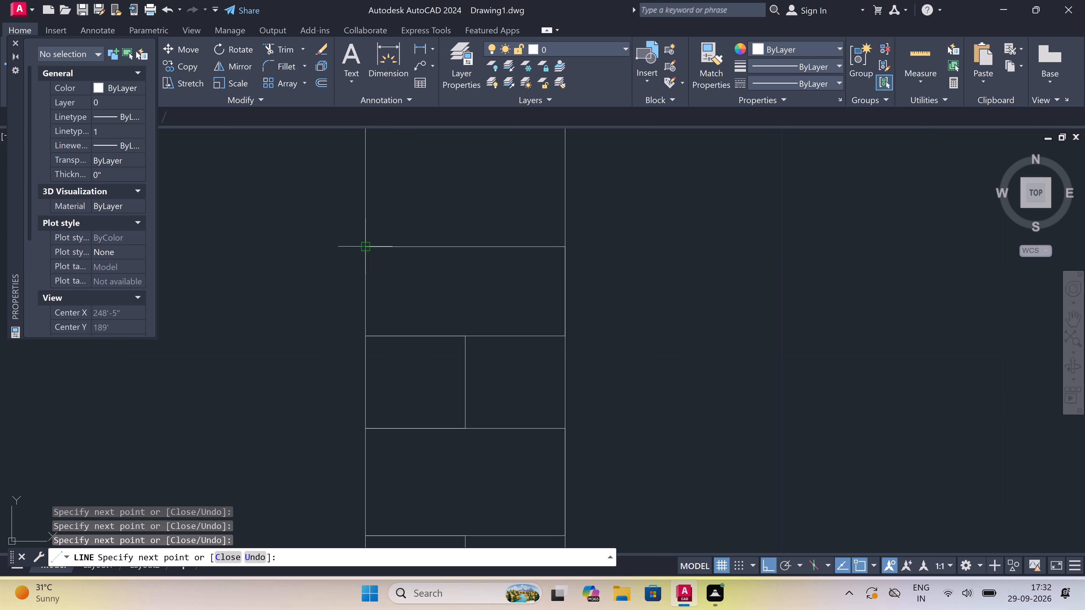
{"action": "scroll", "coordinate": [369, 229], "scroll_direction": "up", "scroll_amount": 3}
{"action": "scroll", "coordinate": [369, 229], "scroll_direction": "down", "scroll_amount": 1}
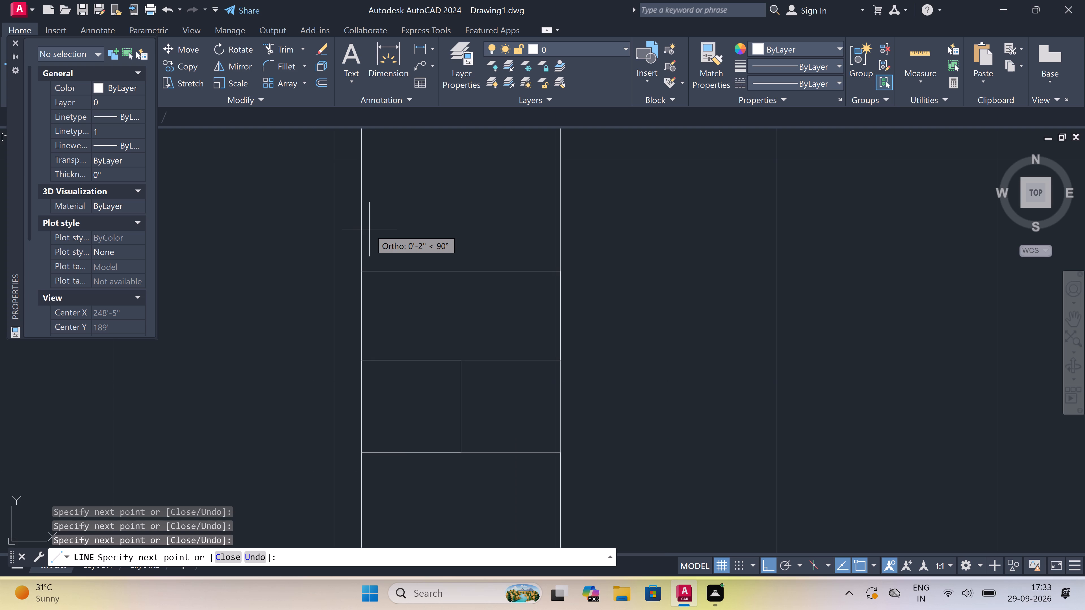
{"action": "left_click", "coordinate": [460, 274]}
{"action": "scroll", "coordinate": [465, 238], "scroll_direction": "down", "scroll_amount": 3}
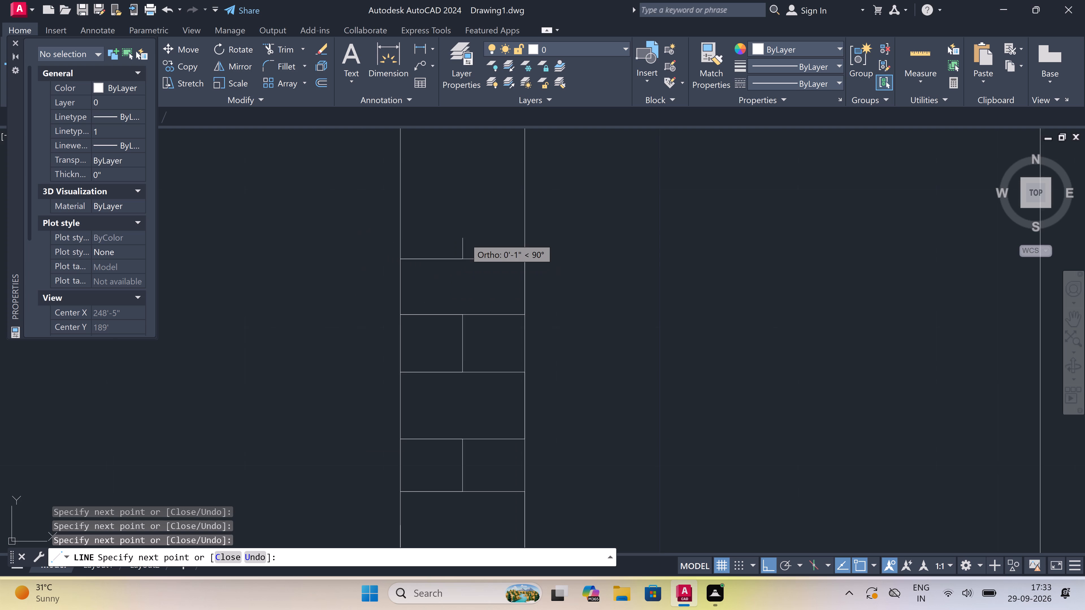
{"action": "scroll", "coordinate": [465, 239], "scroll_direction": "down", "scroll_amount": 2}
{"action": "scroll", "coordinate": [470, 220], "scroll_direction": "up", "scroll_amount": 3}
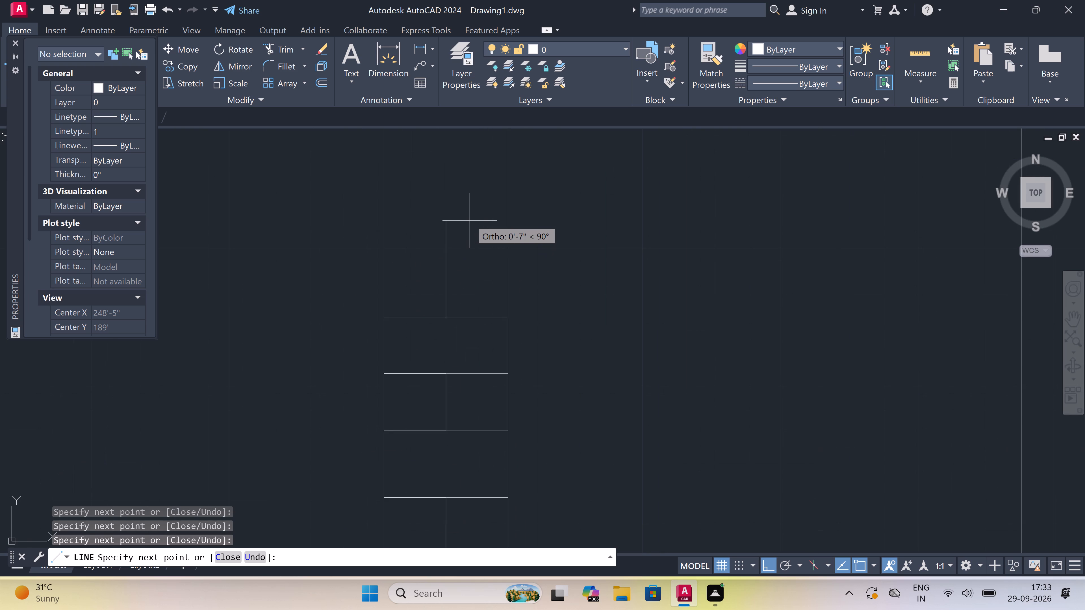
{"action": "left_click", "coordinate": [449, 255]}
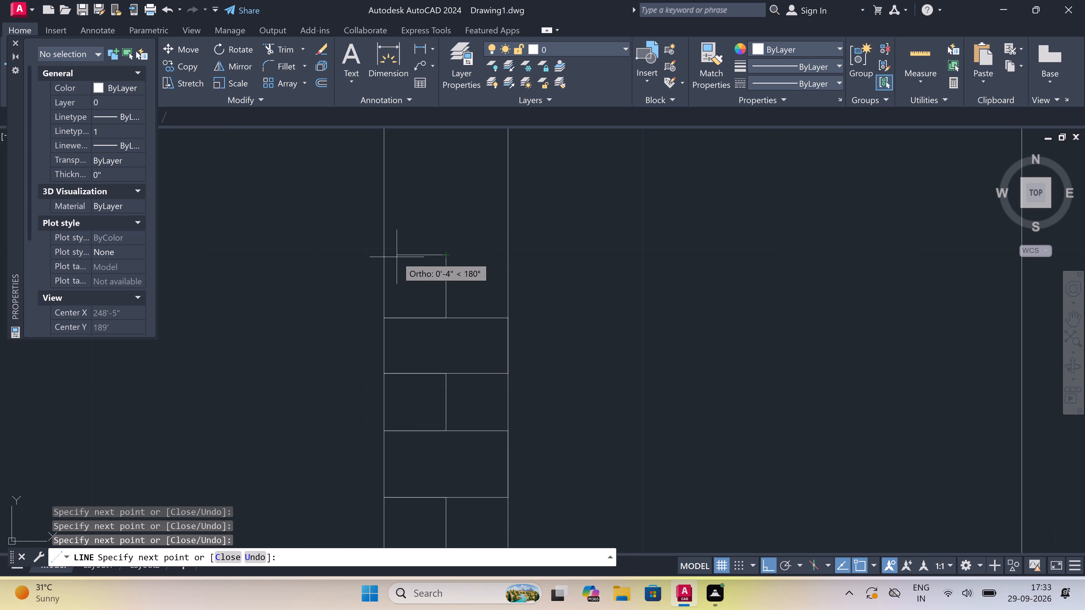
{"action": "left_click", "coordinate": [377, 258]}
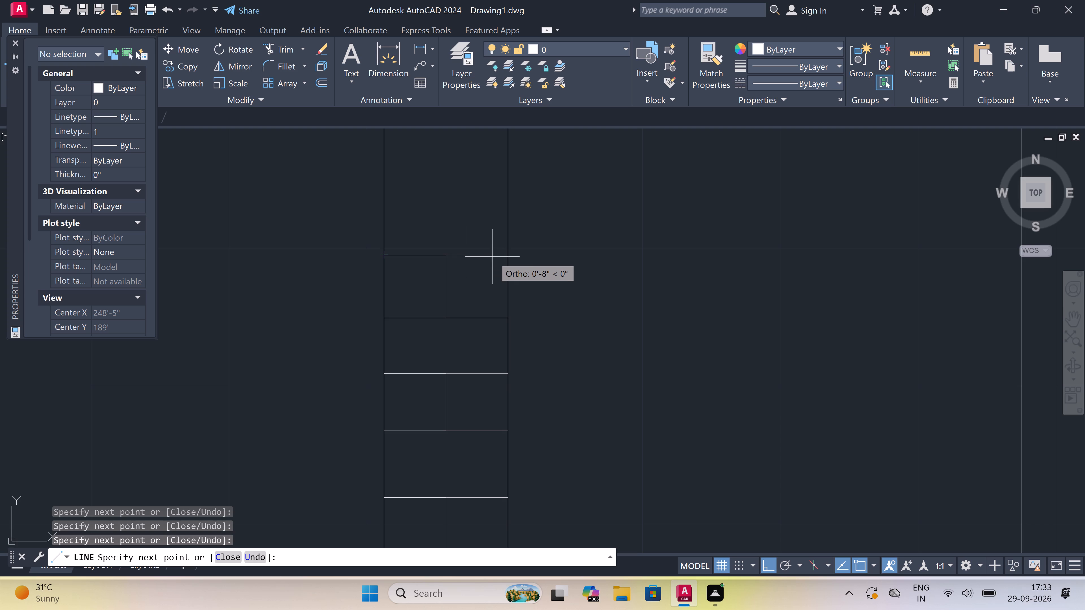
{"action": "left_click", "coordinate": [506, 259]}
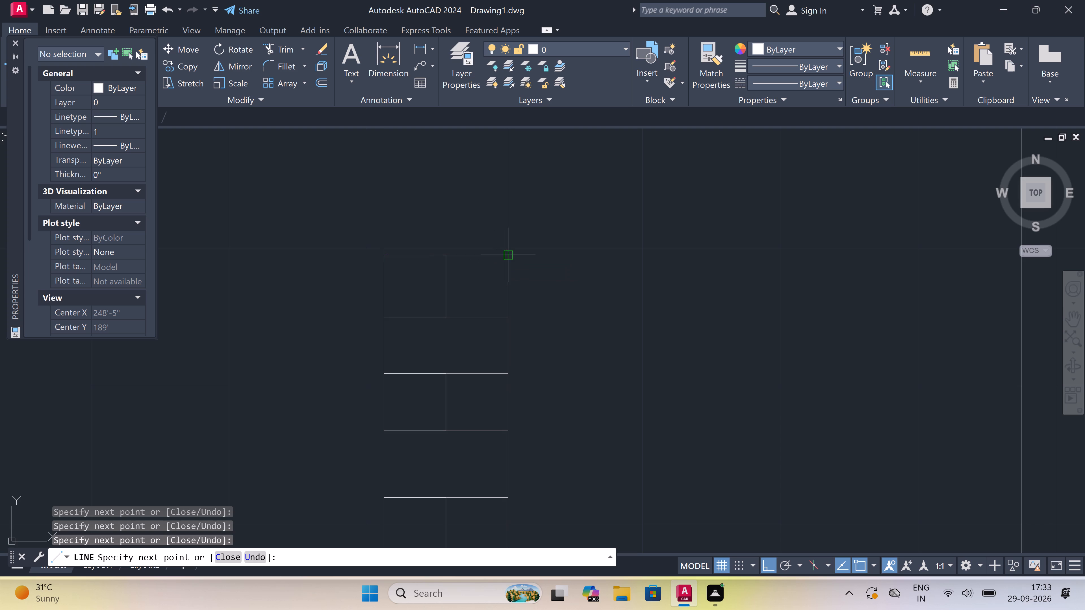
Add another full-width brick joint above the last course, with a short vertical from its midpoint and a full-width capping line.
{"action": "scroll", "coordinate": [506, 259], "scroll_direction": "down", "scroll_amount": 2}
{"action": "scroll", "coordinate": [510, 236], "scroll_direction": "up", "scroll_amount": 3}
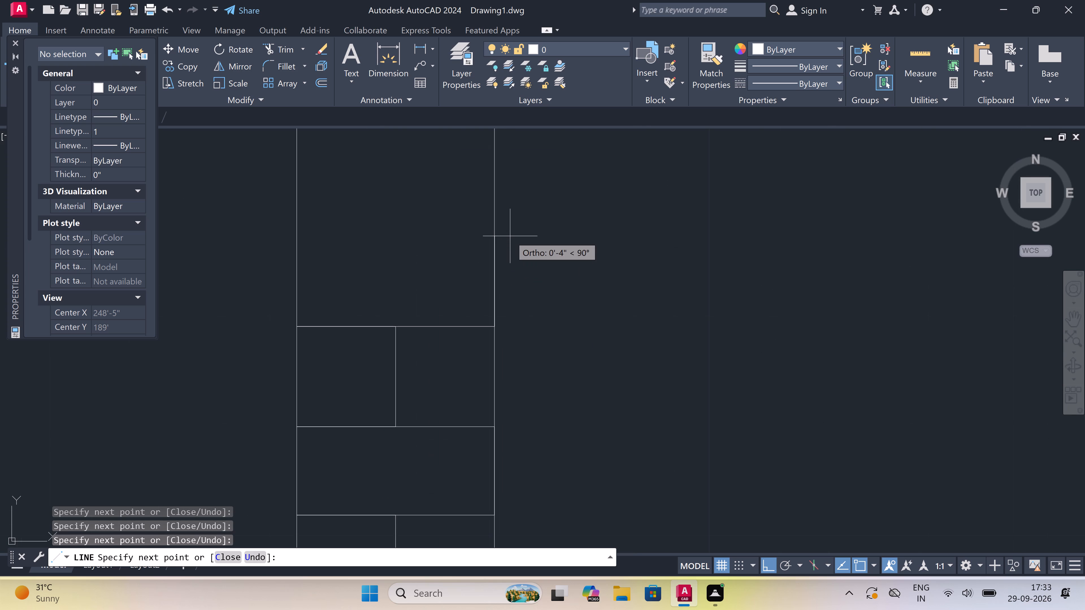
{"action": "left_click", "coordinate": [494, 238]}
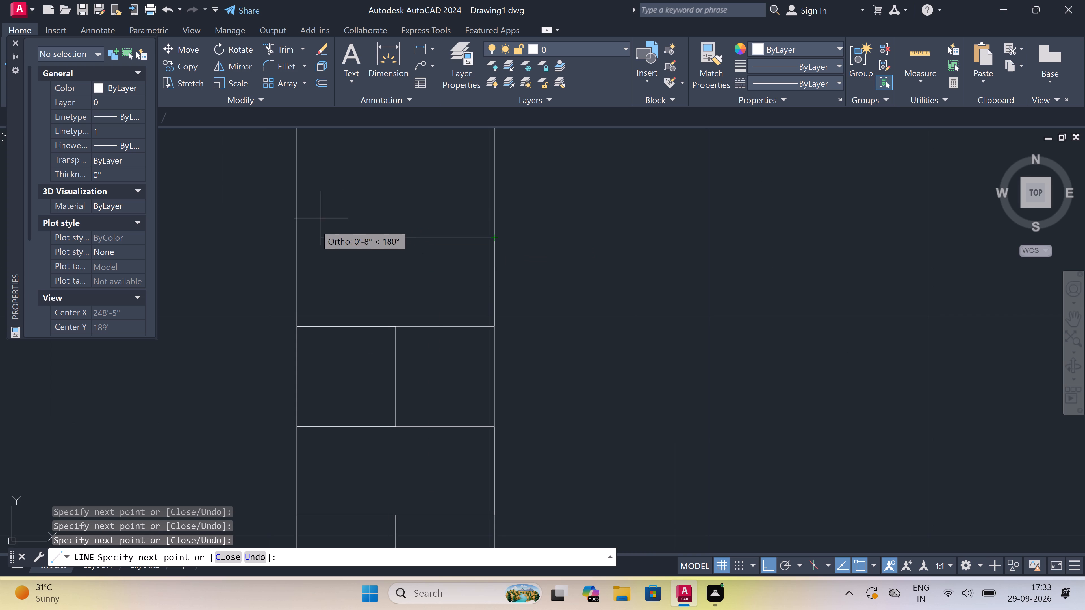
{"action": "left_click", "coordinate": [301, 241]}
{"action": "scroll", "coordinate": [339, 292], "scroll_direction": "down", "scroll_amount": 2}
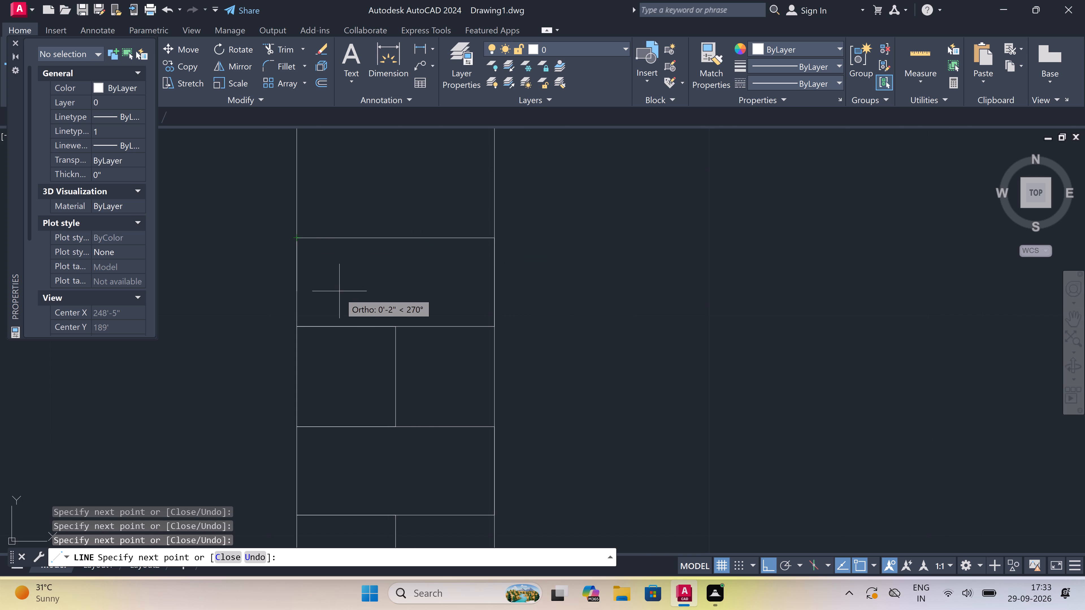
{"action": "scroll", "coordinate": [339, 294], "scroll_direction": "down", "scroll_amount": 2}
{"action": "scroll", "coordinate": [370, 126], "scroll_direction": "up", "scroll_amount": 2}
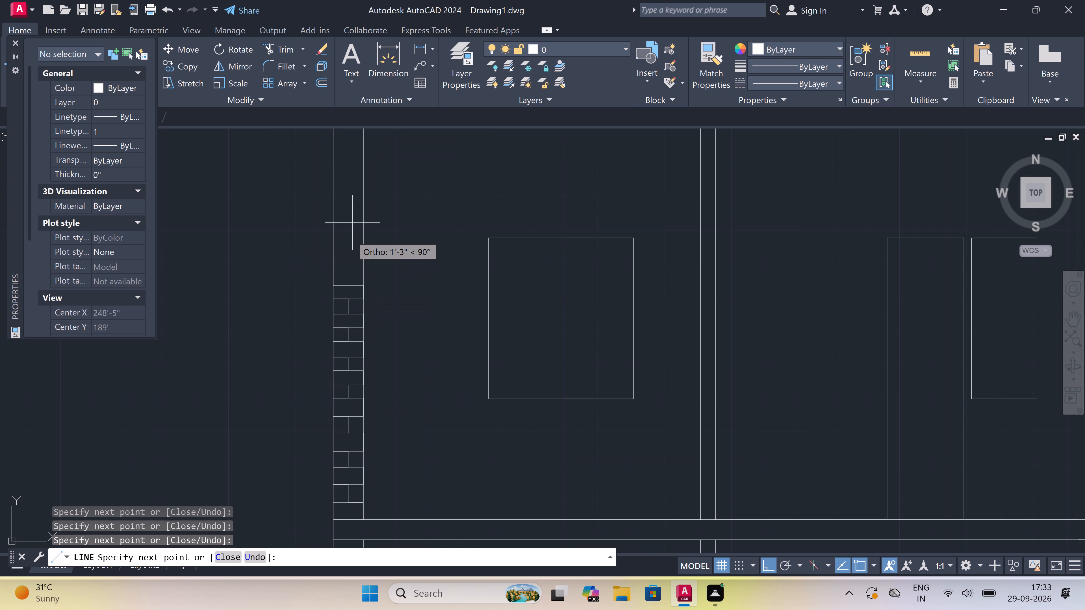
{"action": "scroll", "coordinate": [351, 235], "scroll_direction": "up", "scroll_amount": 2}
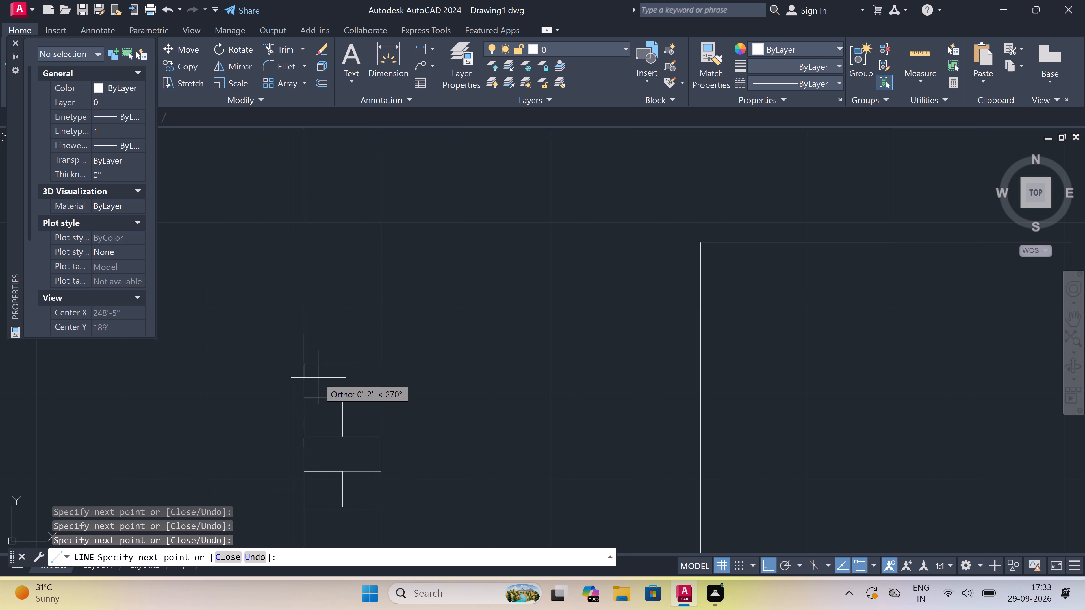
{"action": "left_click", "coordinate": [341, 363]}
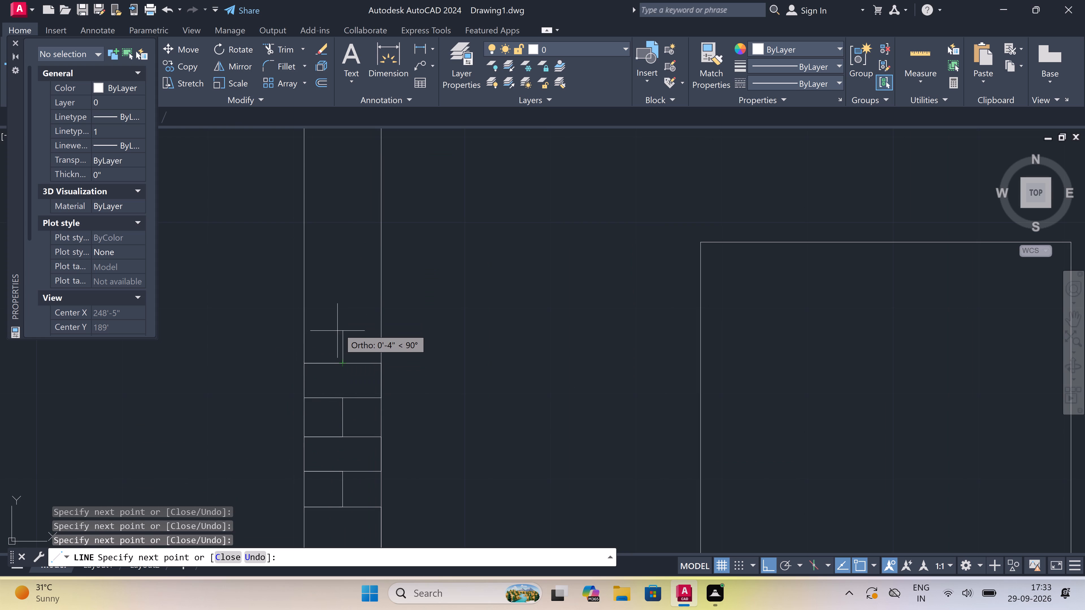
{"action": "double_click", "coordinate": [342, 317]}
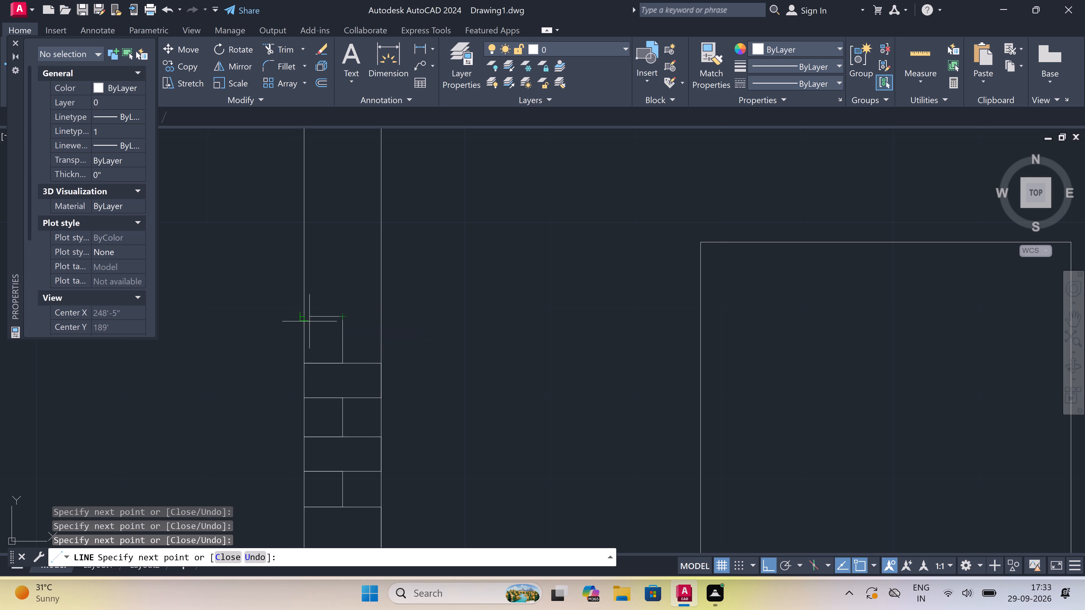
{"action": "left_click", "coordinate": [306, 320]}
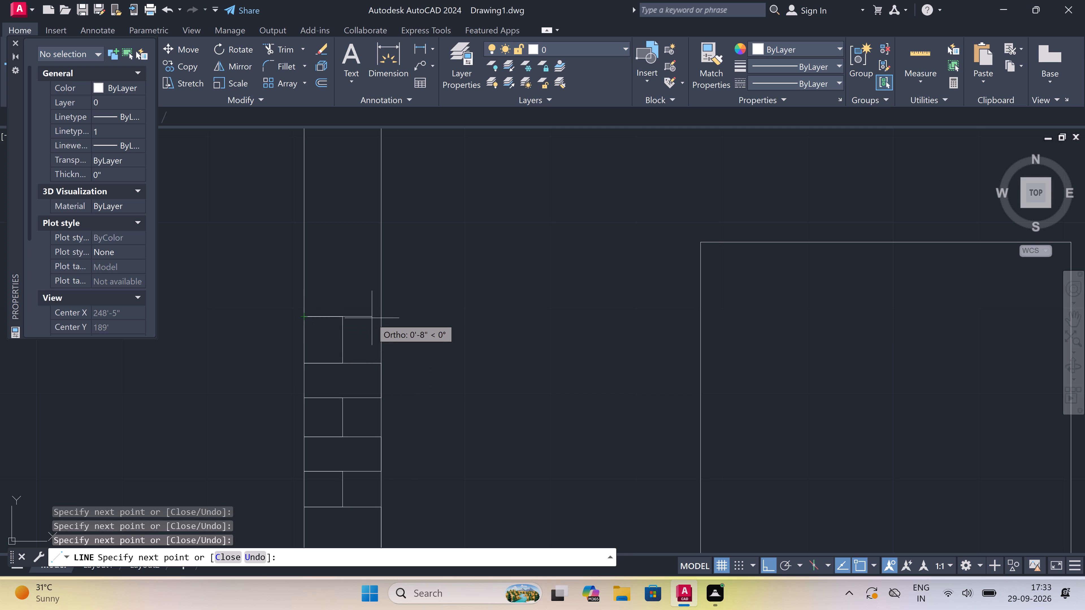
{"action": "left_click", "coordinate": [384, 319]}
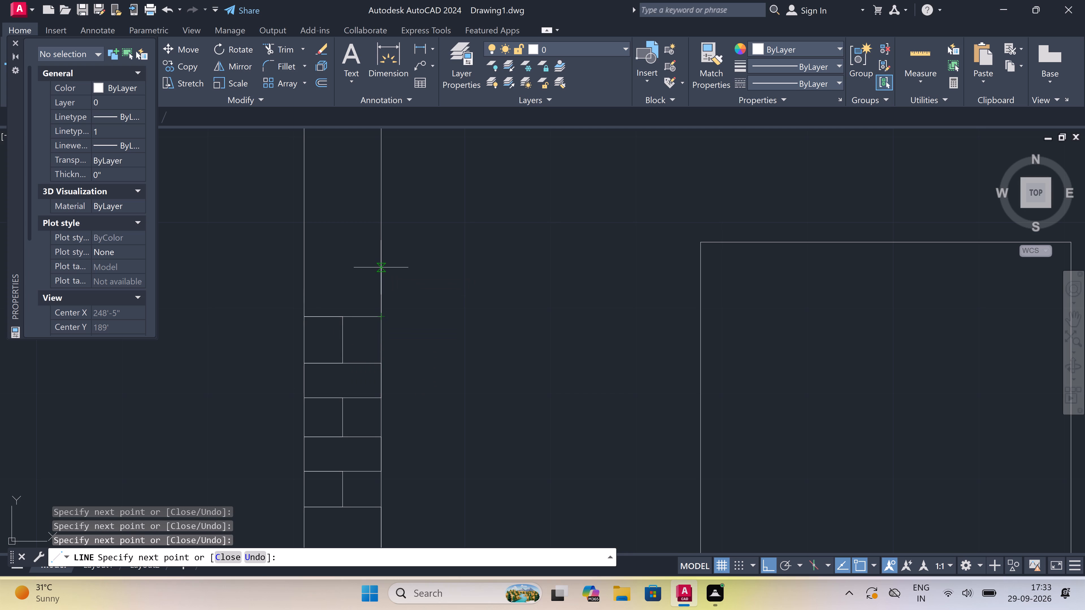
Extend the brick pattern up the same wall with a full-width joint, a mid-wall vertical, and a full-width line capping it.
{"action": "left_click", "coordinate": [381, 268]}
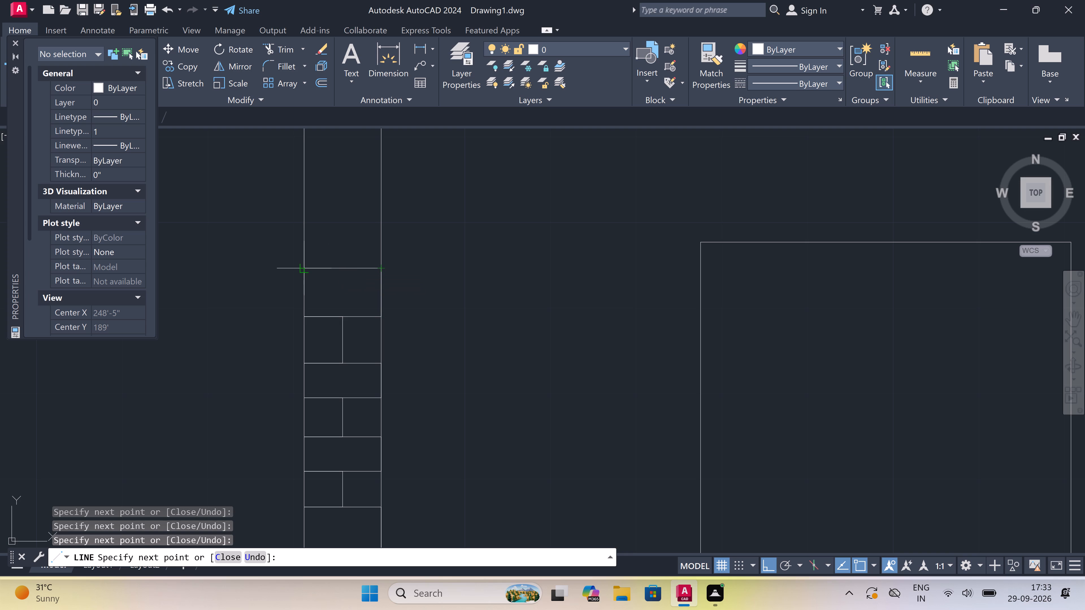
{"action": "left_click", "coordinate": [304, 269]}
{"action": "scroll", "coordinate": [301, 258], "scroll_direction": "up", "scroll_amount": 4}
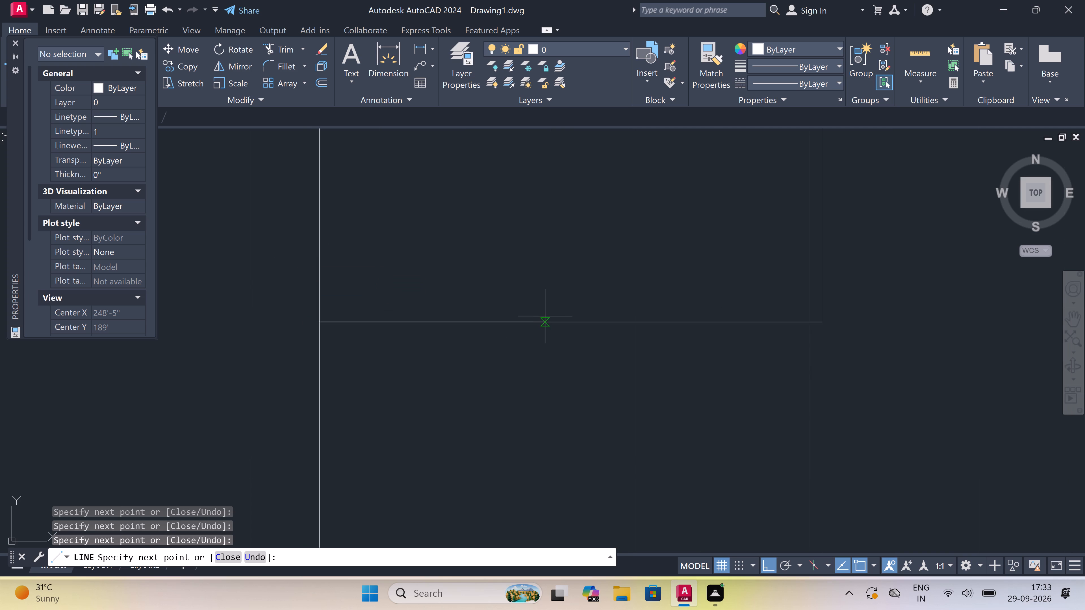
{"action": "left_click", "coordinate": [574, 324]}
{"action": "scroll", "coordinate": [575, 326], "scroll_direction": "down", "scroll_amount": 3}
{"action": "left_click", "coordinate": [576, 271]}
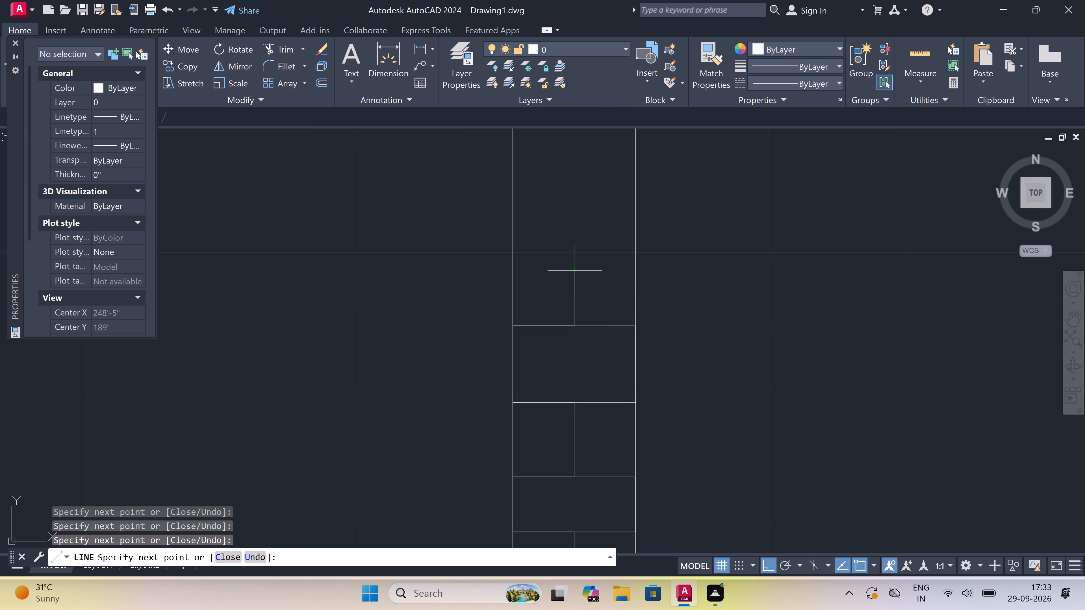
{"action": "left_click", "coordinate": [516, 272]}
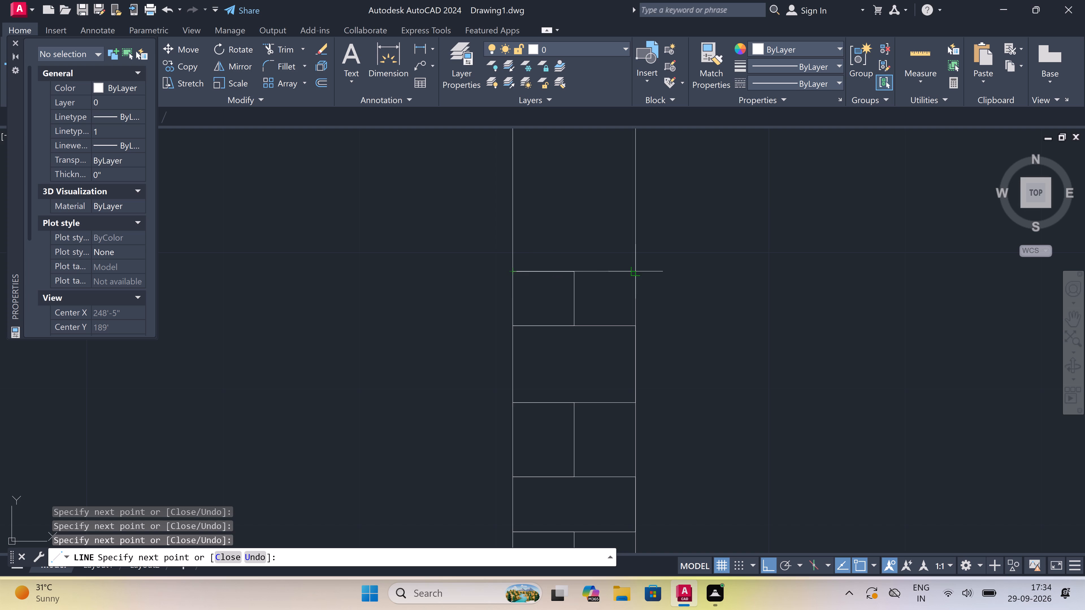
{"action": "left_click", "coordinate": [637, 267]}
Continue the middle-storey left wall's brickwork upward with a full-width joint, a mid-wall vertical about 5" tall, and a full-width capping line.
{"action": "scroll", "coordinate": [431, 341], "scroll_direction": "down", "scroll_amount": 4}
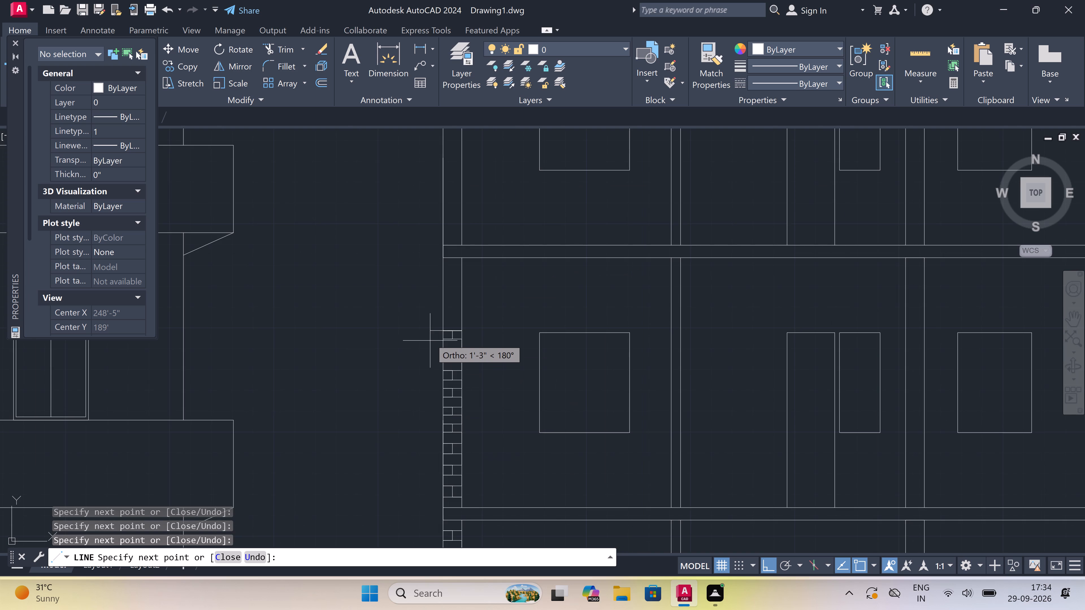
{"action": "scroll", "coordinate": [473, 290], "scroll_direction": "up", "scroll_amount": 3}
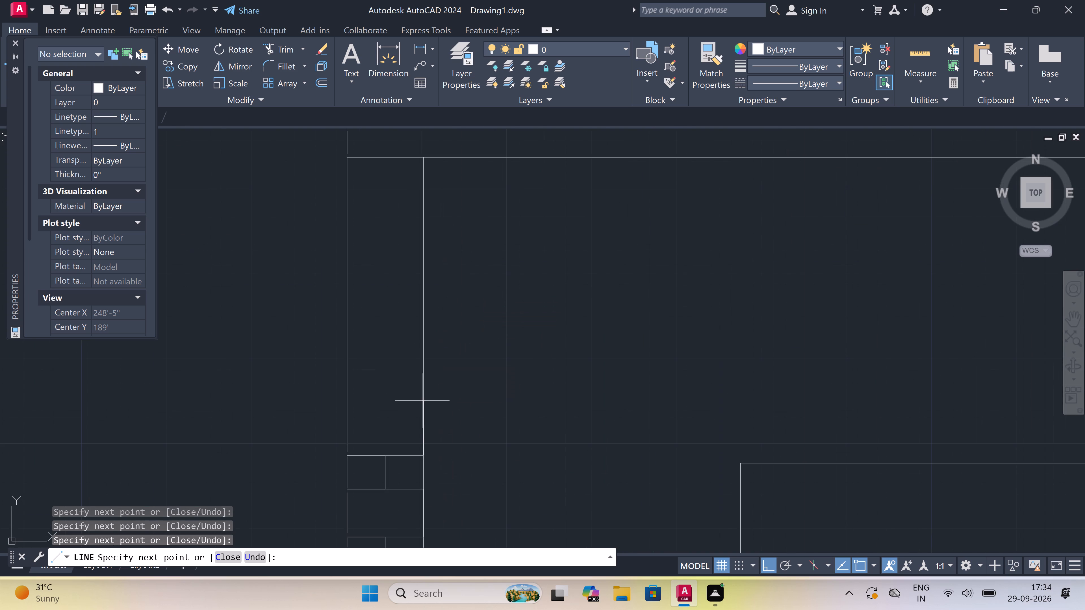
{"action": "left_click", "coordinate": [422, 411]}
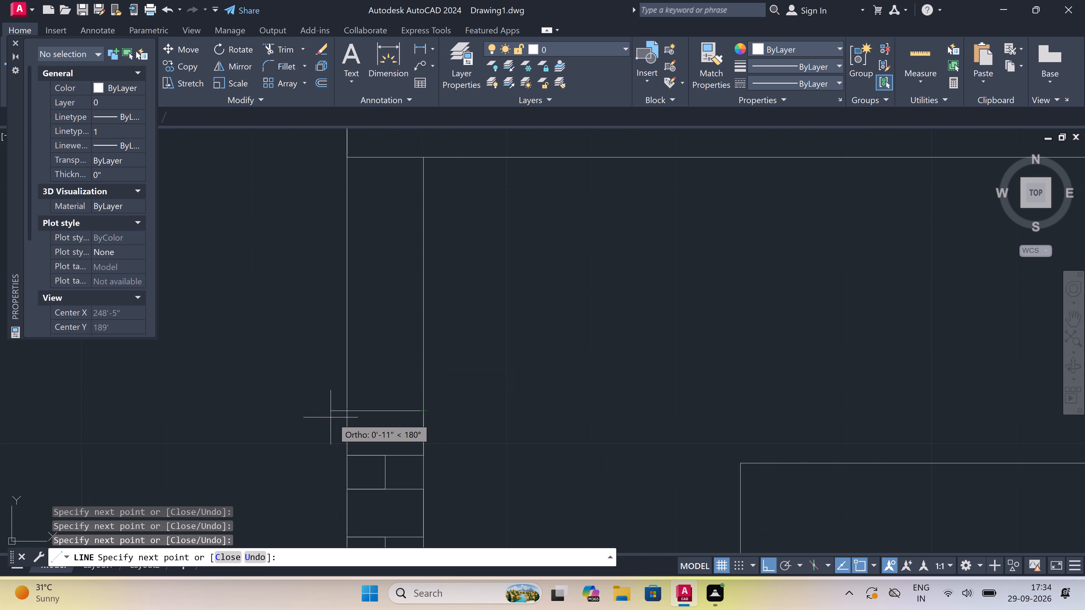
{"action": "left_click", "coordinate": [348, 409]}
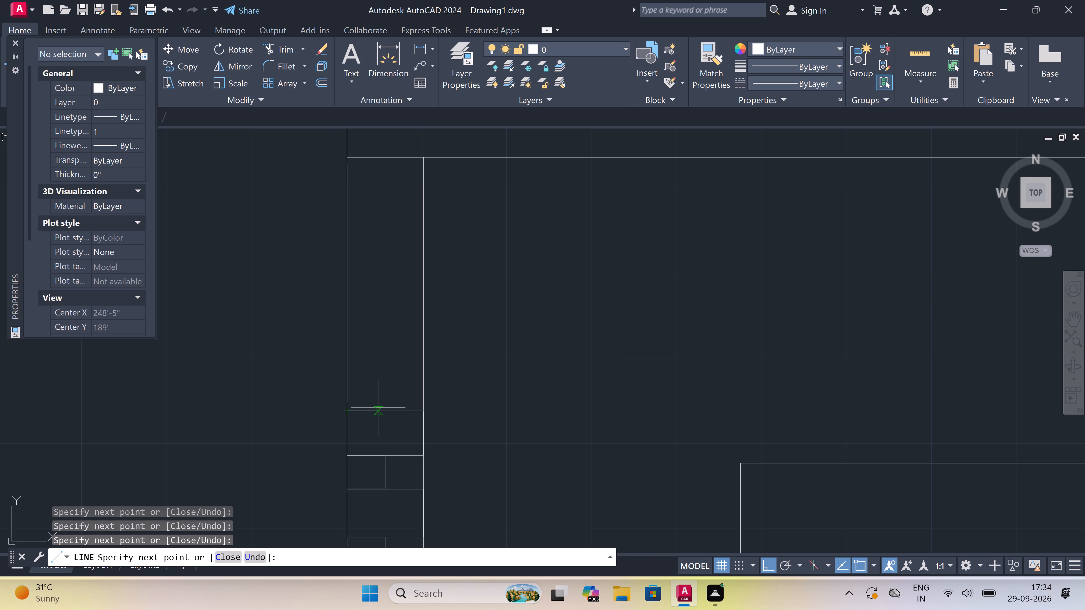
{"action": "left_click", "coordinate": [387, 410]}
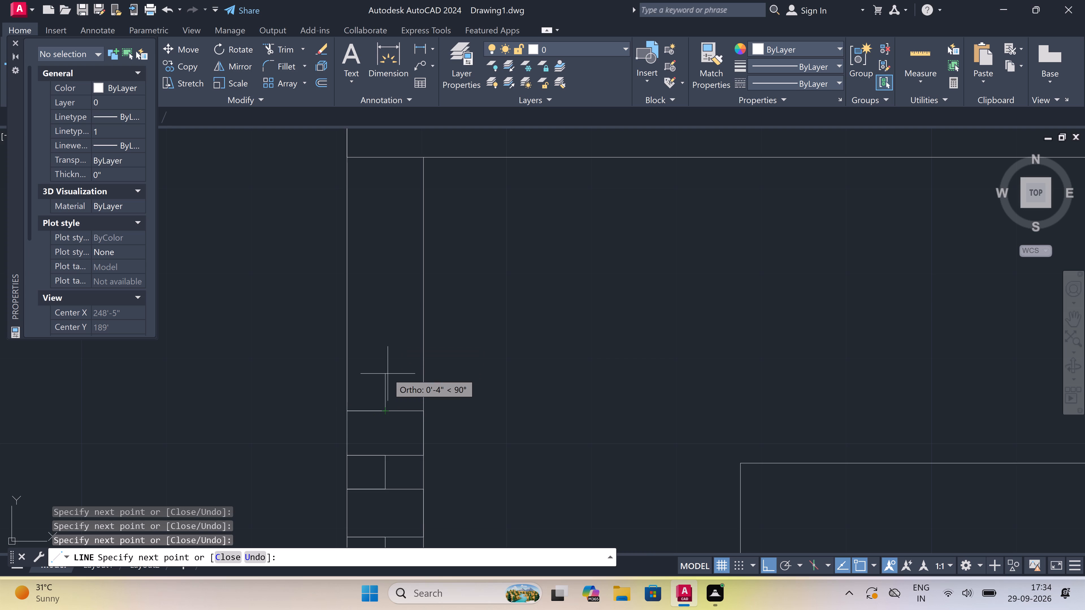
{"action": "left_click", "coordinate": [385, 369]}
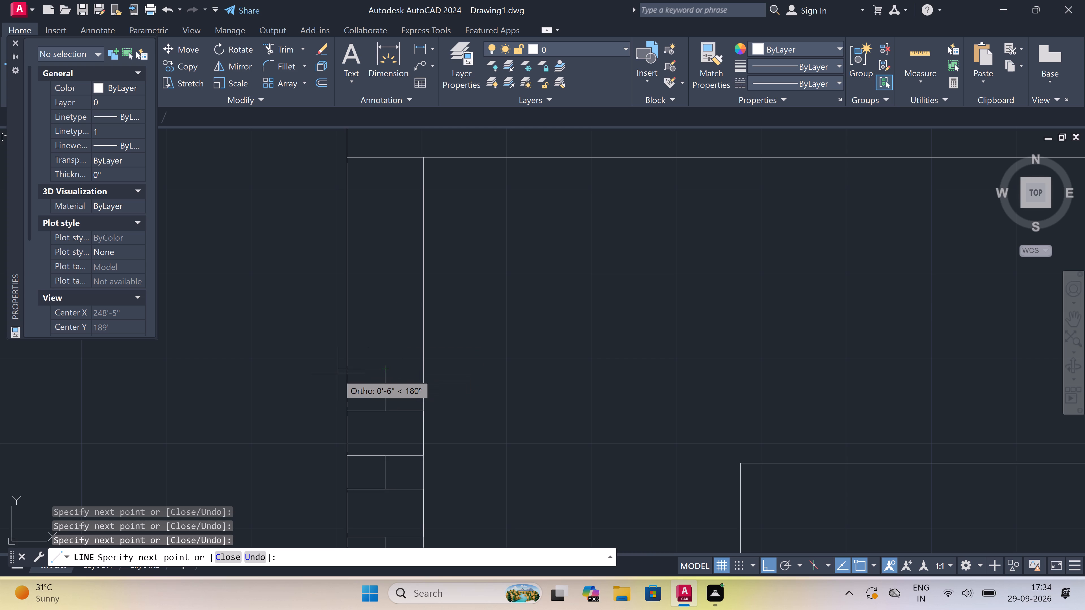
{"action": "left_click_drag", "start_coordinate": [342, 373], "coordinate": [345, 371]}
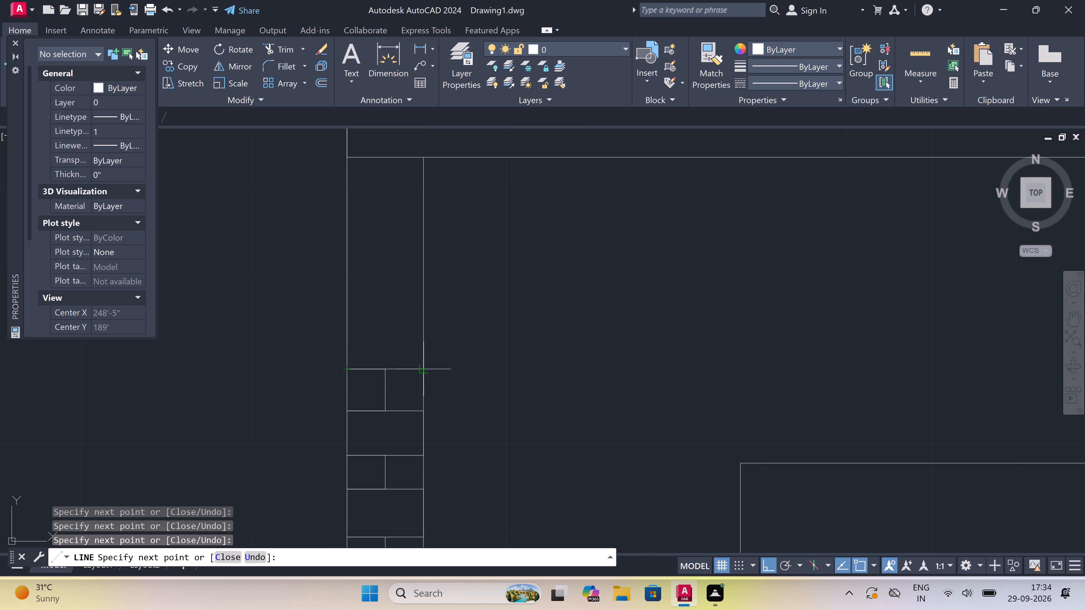
{"action": "left_click", "coordinate": [425, 366]}
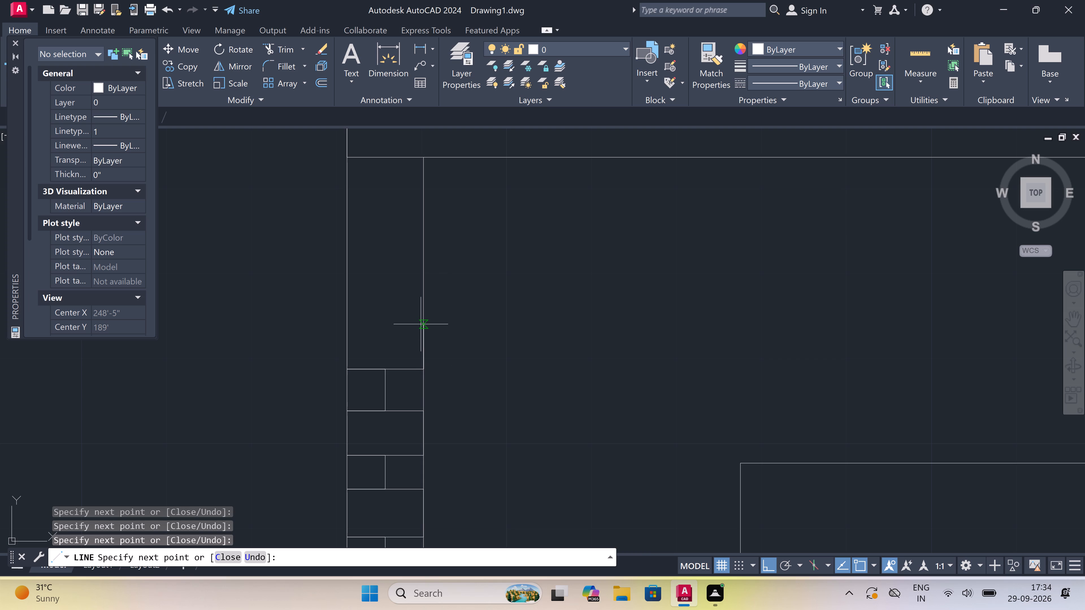
Add another full-width brick joint above the last course, with a mid-wall vertical about 5" tall and a full-width capping line.
{"action": "left_click", "coordinate": [421, 323]}
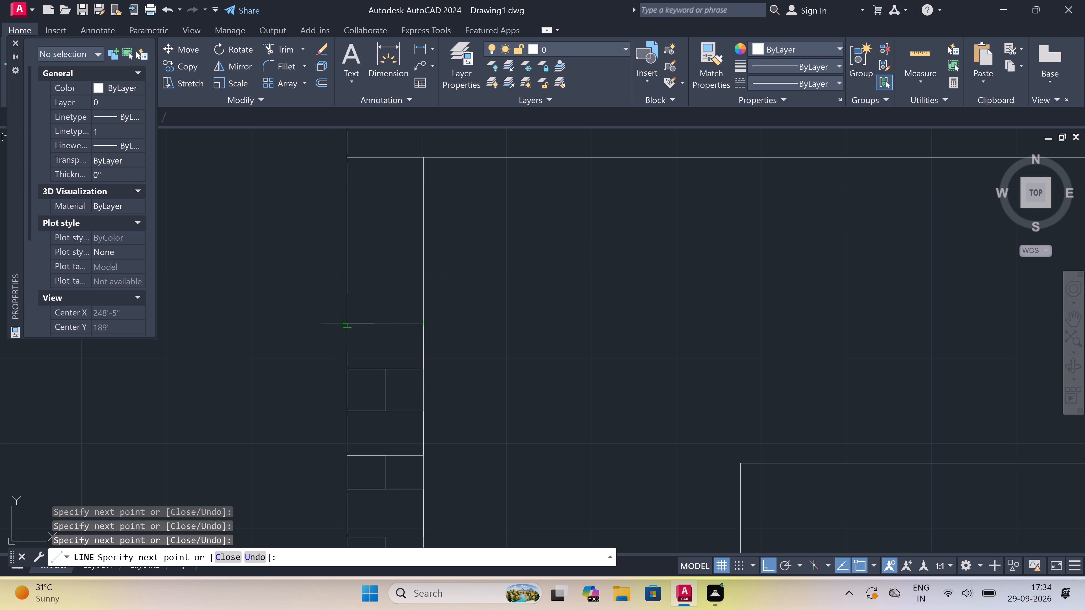
{"action": "left_click", "coordinate": [348, 324]}
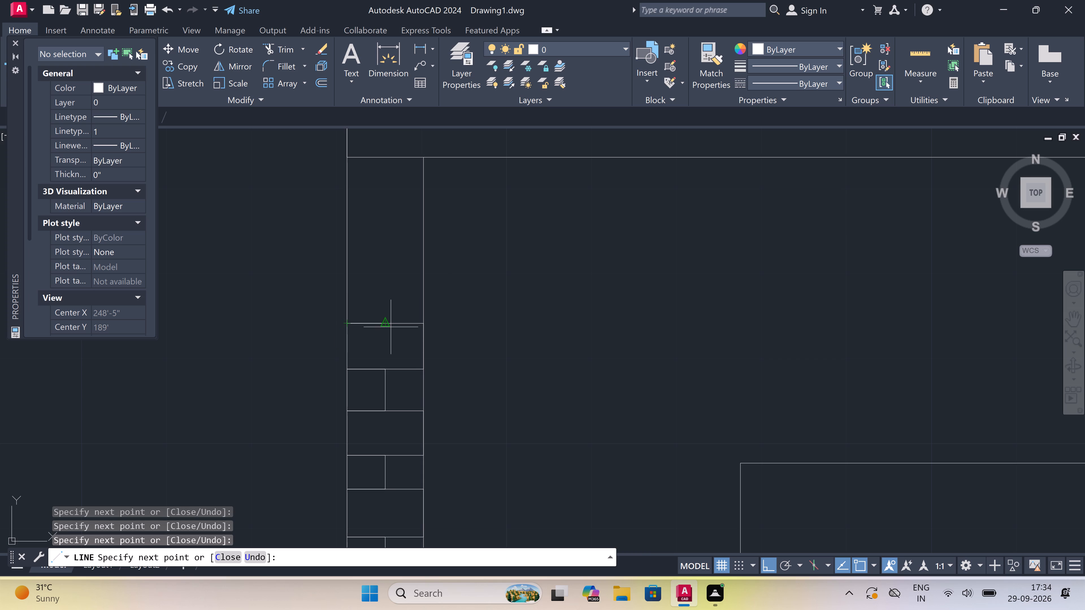
{"action": "left_click", "coordinate": [390, 326]}
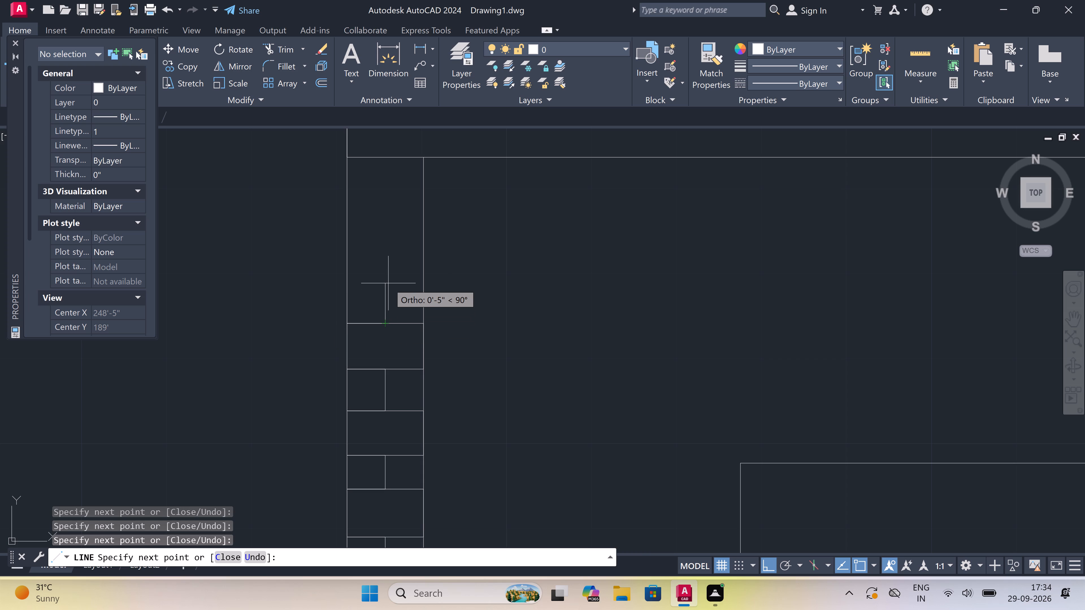
{"action": "left_click", "coordinate": [382, 277]}
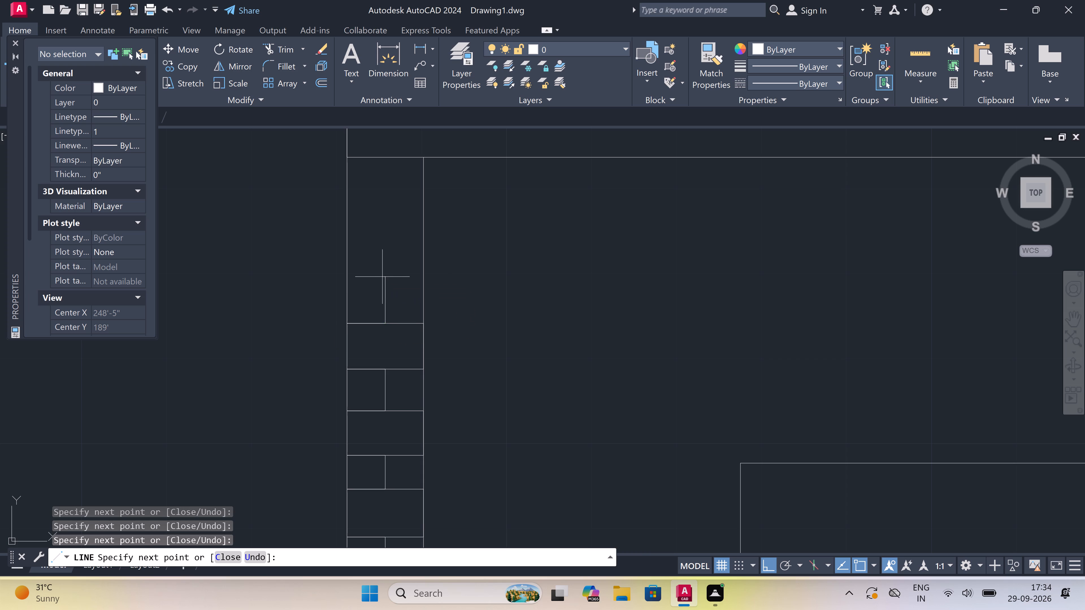
{"action": "left_click", "coordinate": [351, 278]}
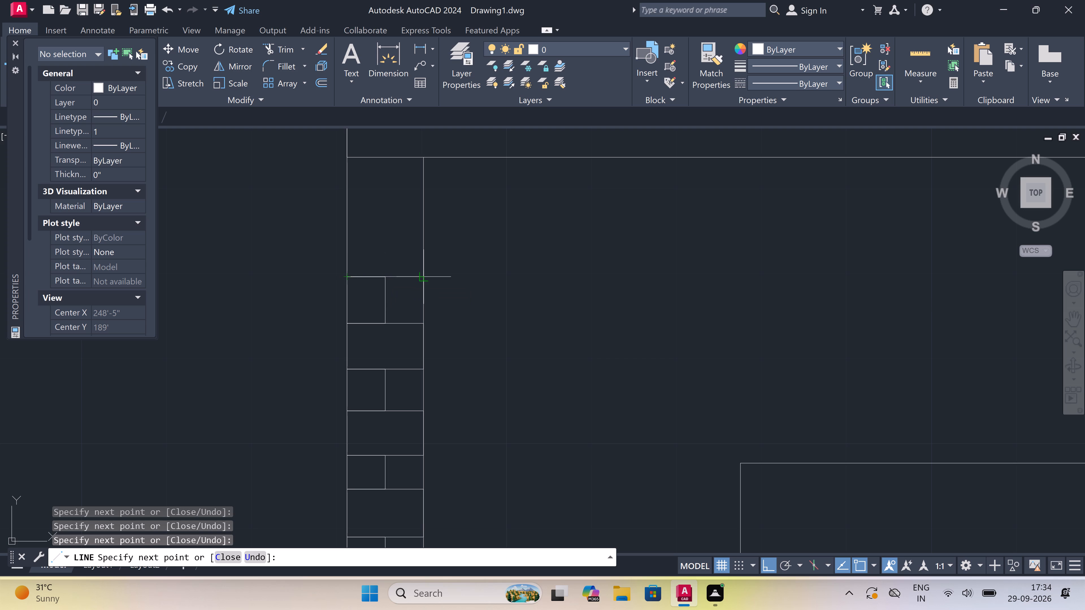
{"action": "left_click", "coordinate": [420, 279]}
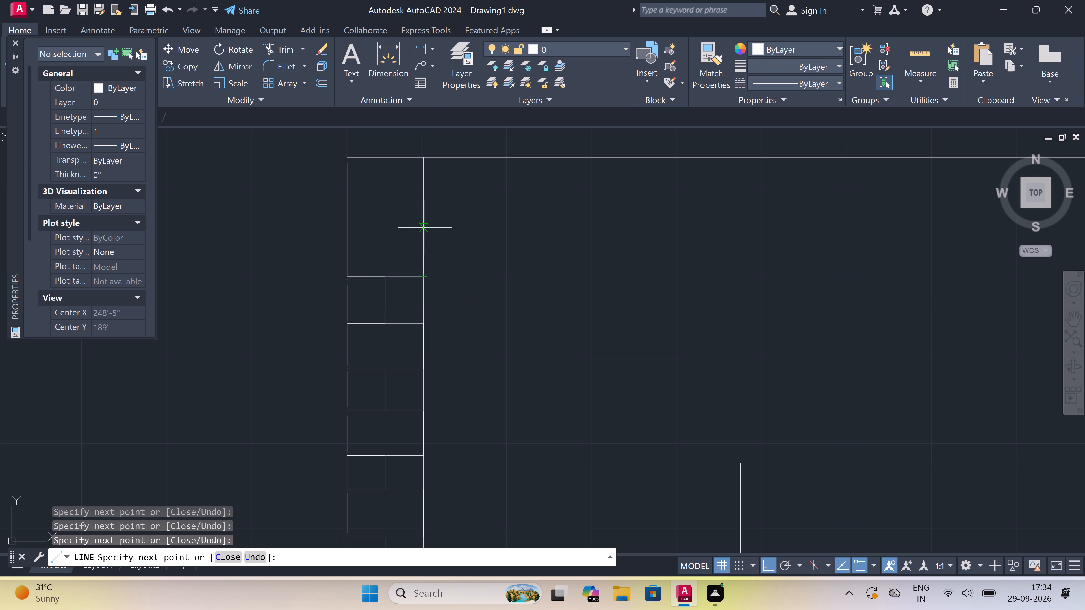
Complete the middle-storey left wall's brickwork beneath the slab with a full-width joint, a short mid-wall vertical and a capping line, ending the Line command.
{"action": "left_click", "coordinate": [425, 227]}
{"action": "left_click", "coordinate": [353, 225]}
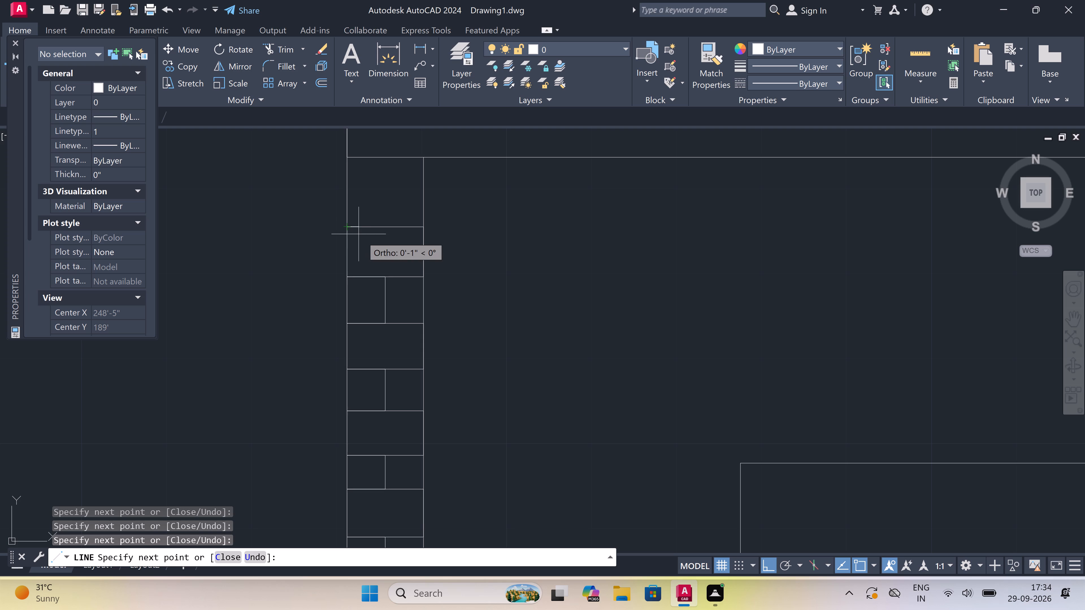
{"action": "left_click", "coordinate": [387, 227]}
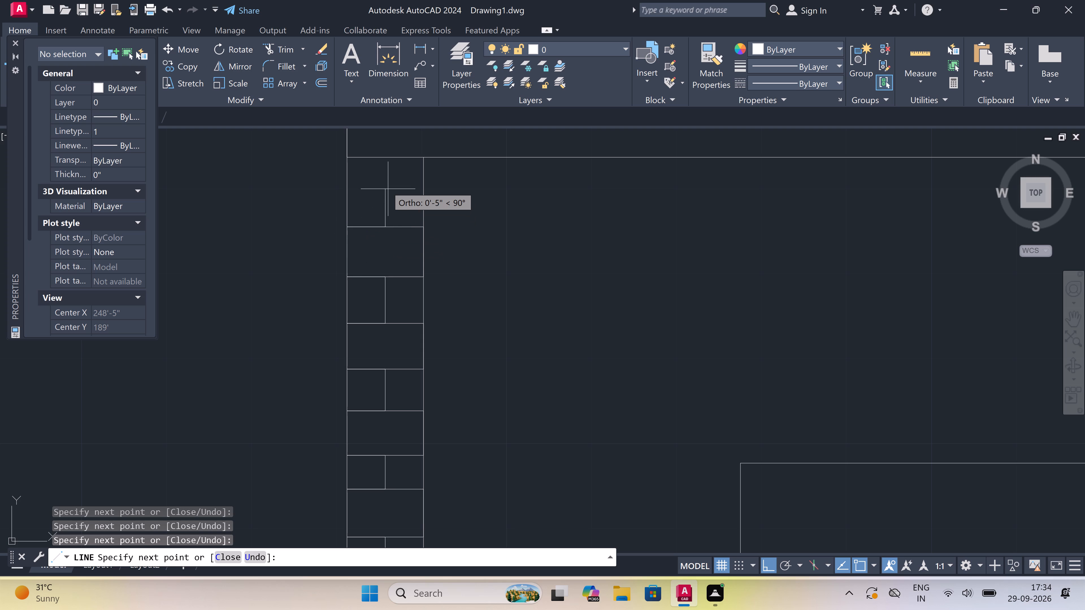
{"action": "left_click", "coordinate": [385, 179]}
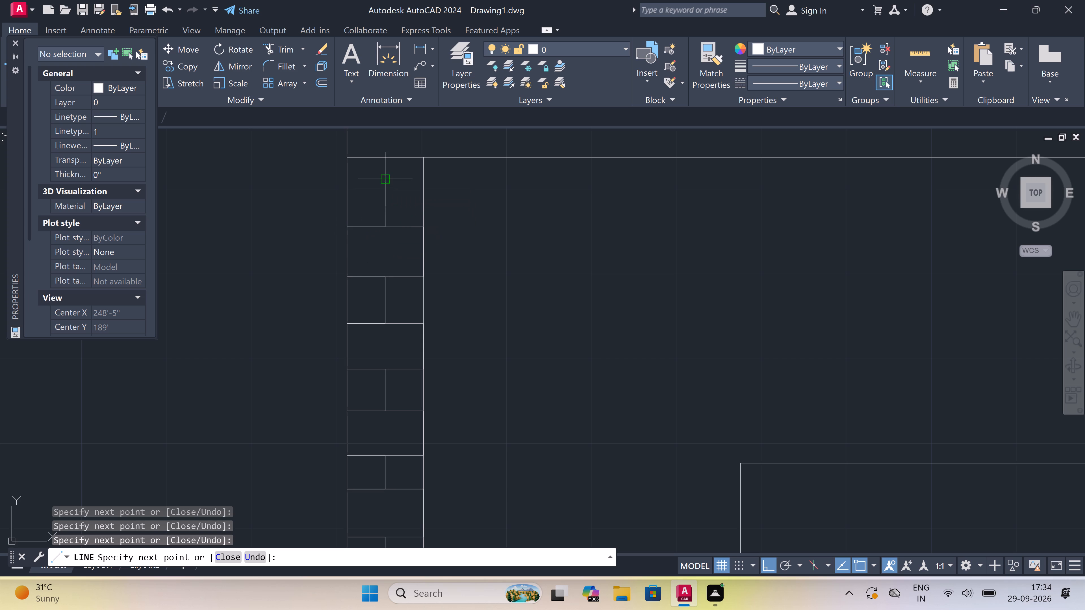
{"action": "left_click", "coordinate": [348, 178]}
{"action": "left_click", "coordinate": [420, 180]}
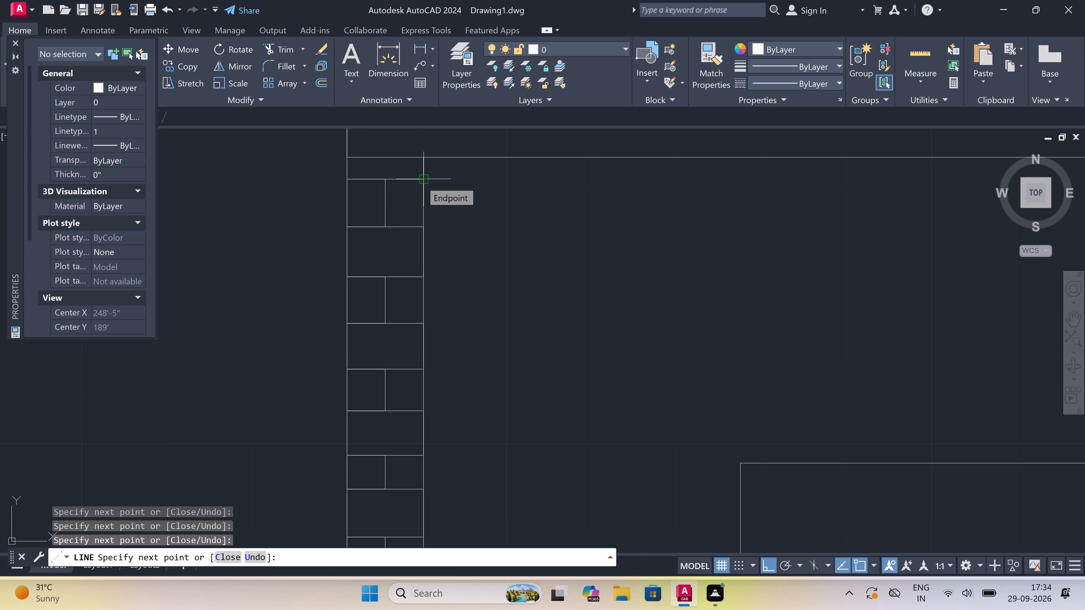
{"action": "key", "text": "Escape"}
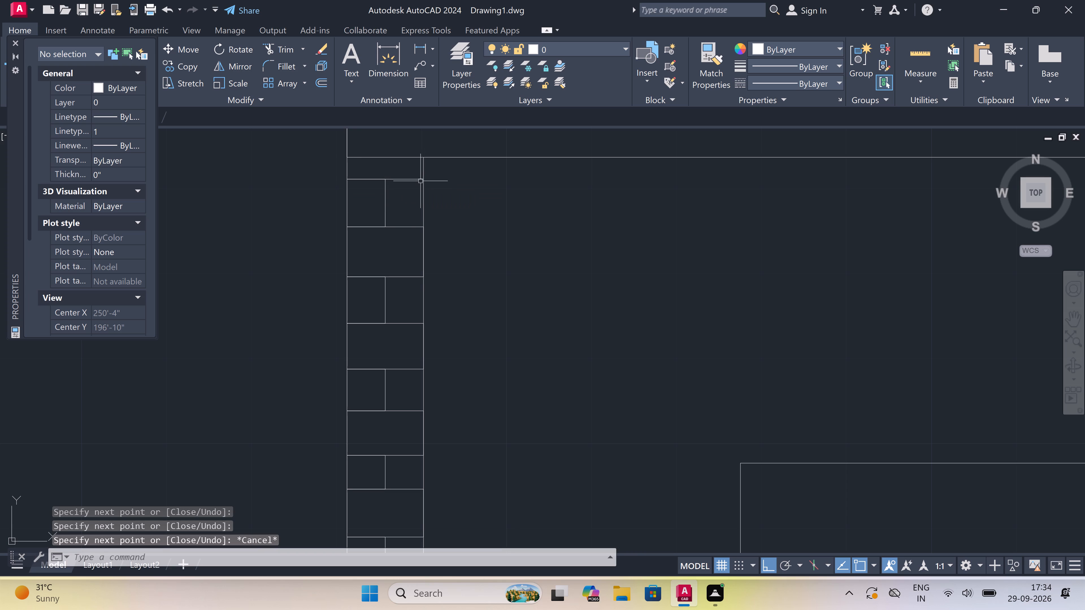
Start the top-storey left wall's brickwork just above the slab with a full-width line joint, a mid-wall vertical about 5" tall, and a full-width capping line.
{"action": "scroll", "coordinate": [394, 300], "scroll_direction": "down", "scroll_amount": 5}
{"action": "scroll", "coordinate": [396, 260], "scroll_direction": "up", "scroll_amount": 1}
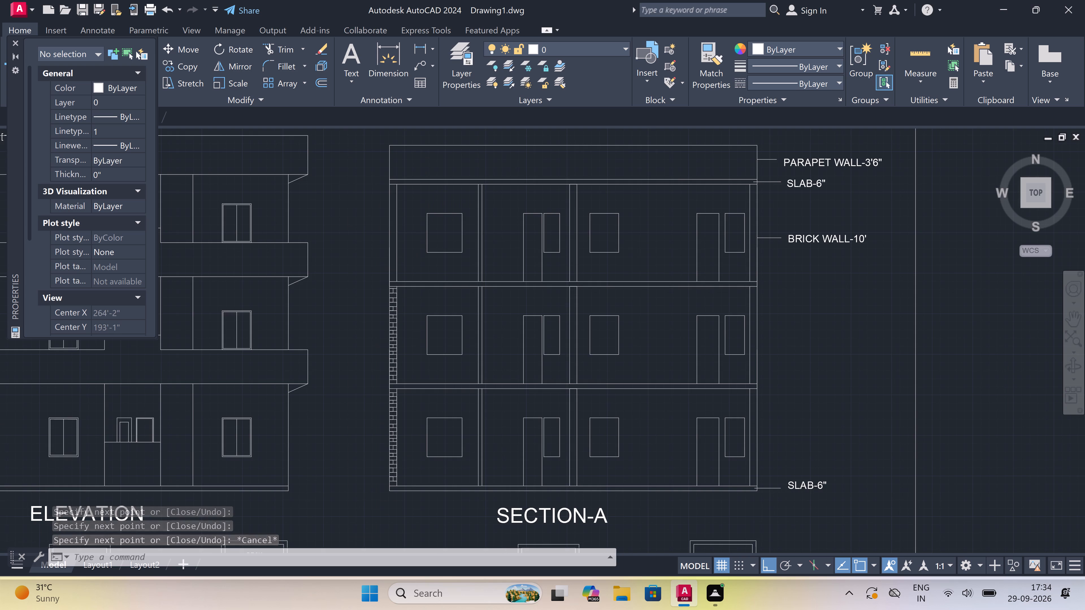
{"action": "scroll", "coordinate": [389, 262], "scroll_direction": "up", "scroll_amount": 4}
{"action": "type", "text": "L"}
{"action": "key", "text": "space"}
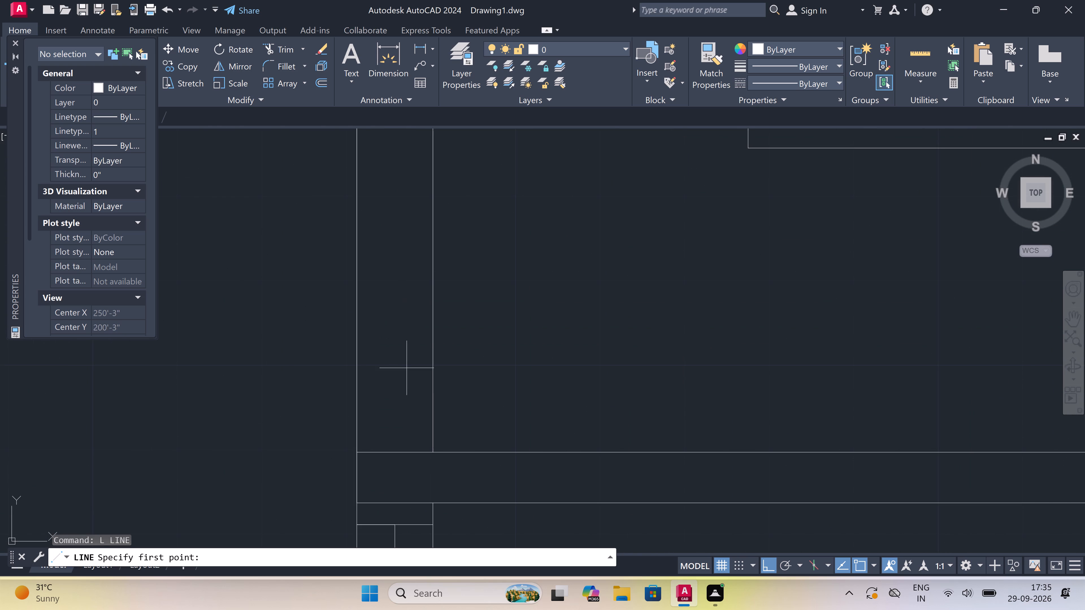
{"action": "left_click", "coordinate": [429, 406]}
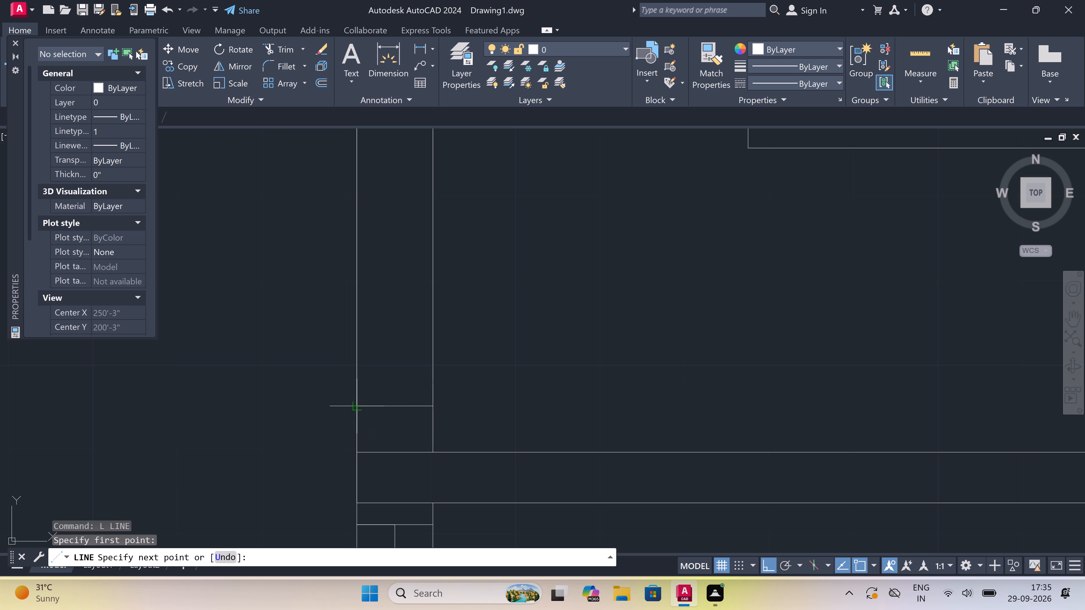
{"action": "left_click", "coordinate": [360, 409]}
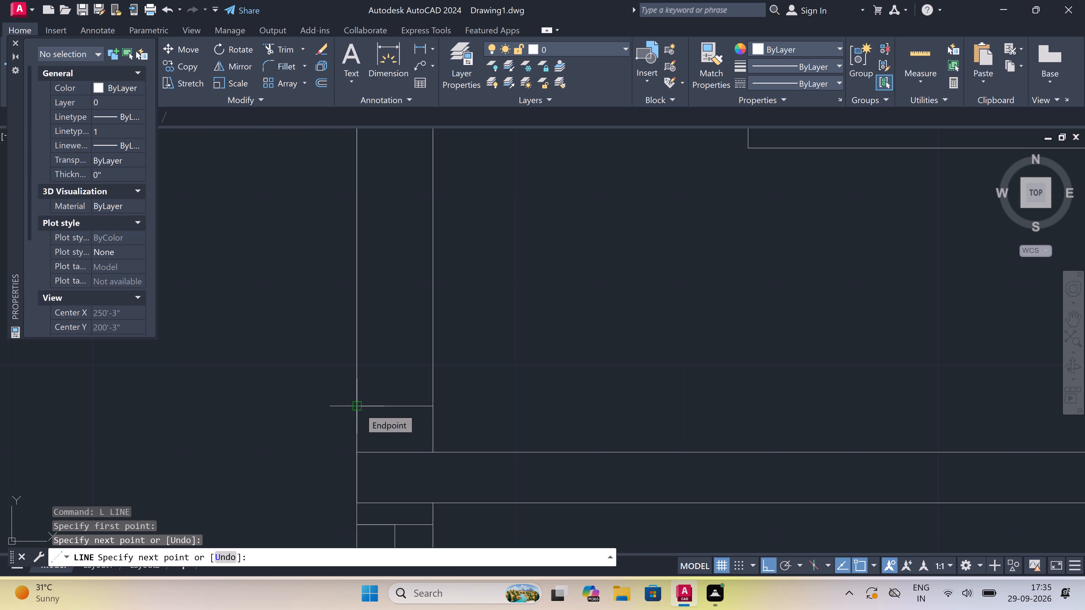
{"action": "left_click", "coordinate": [393, 407]}
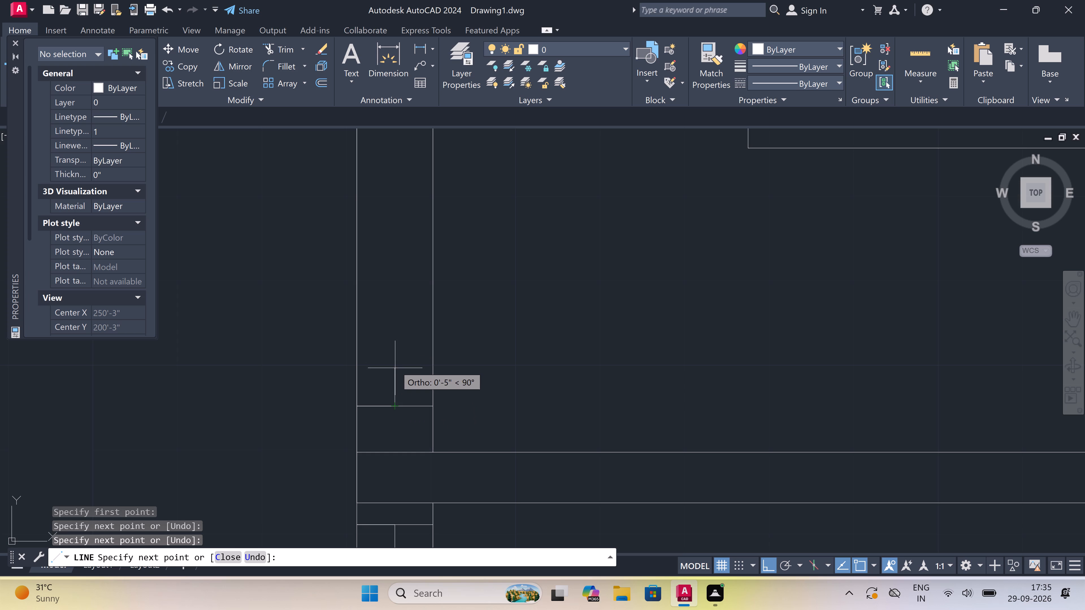
{"action": "left_click", "coordinate": [395, 365]}
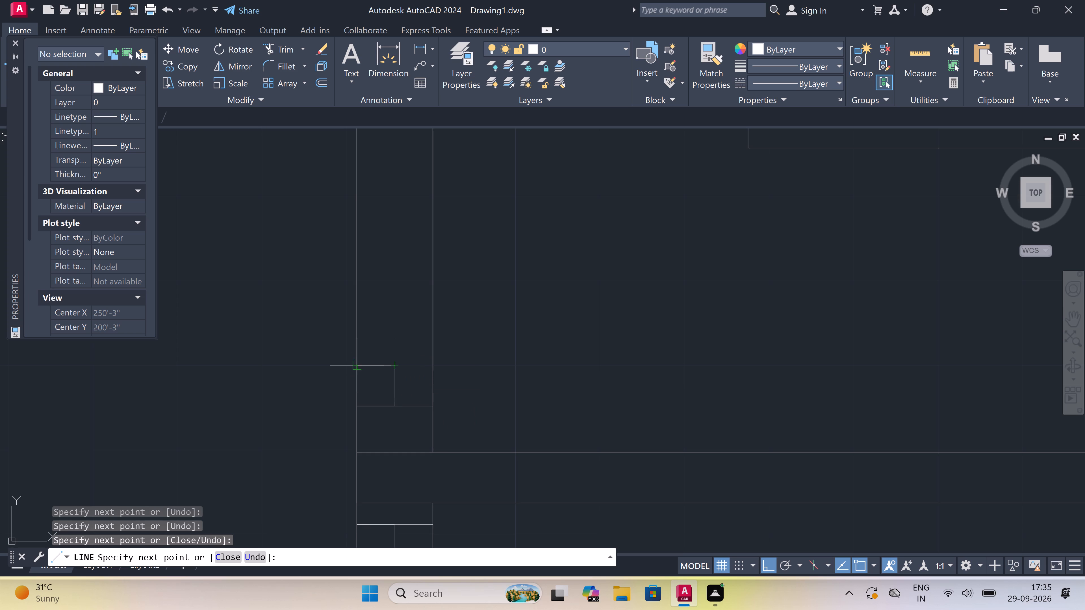
{"action": "left_click", "coordinate": [356, 363]}
{"action": "left_click", "coordinate": [430, 363]}
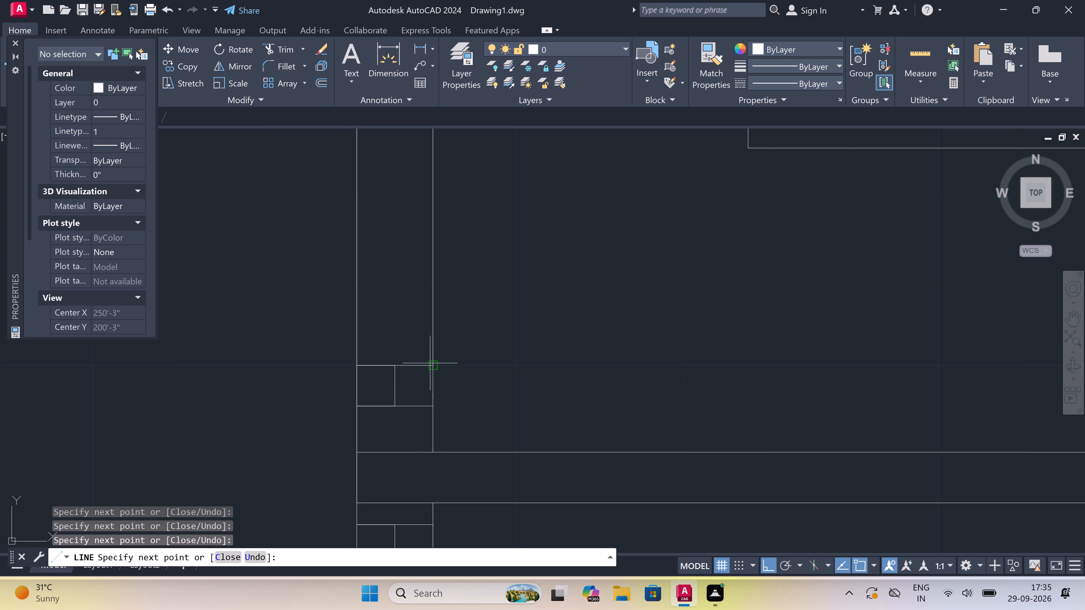
Continue the top-storey left wall's brickwork with a full-width joint, a mid-wall vertical about 5" tall, and a full-width capping line.
{"action": "left_click", "coordinate": [431, 323]}
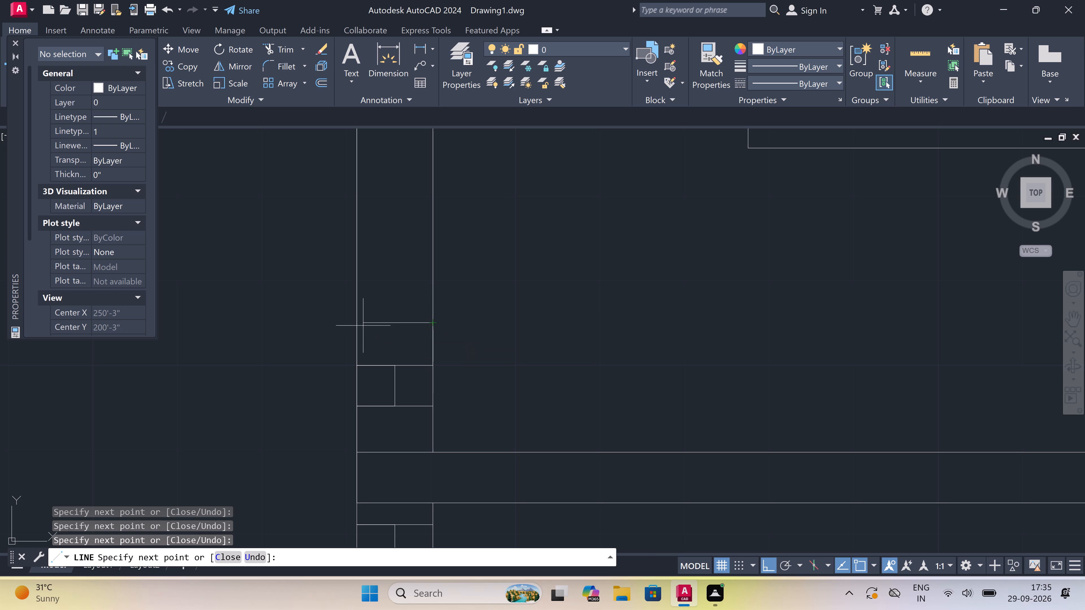
{"action": "left_click", "coordinate": [360, 323]}
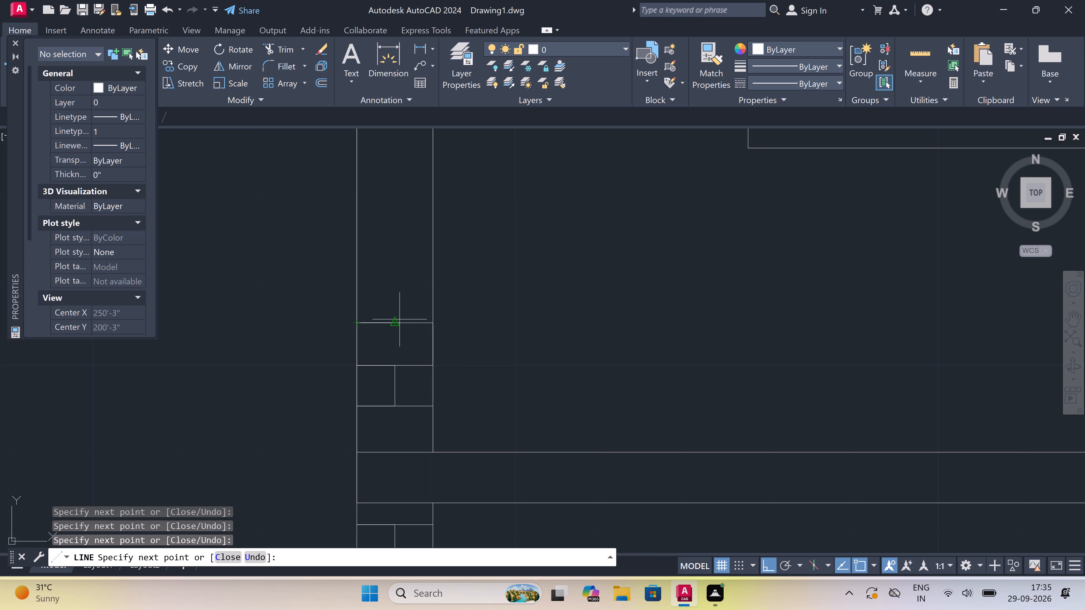
{"action": "left_click", "coordinate": [397, 322]}
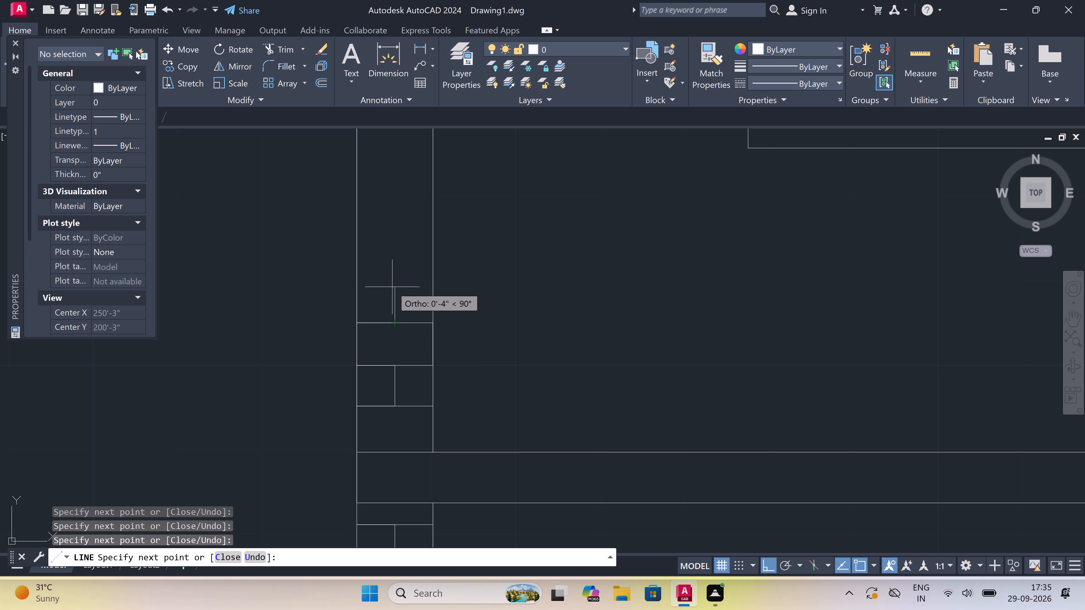
{"action": "left_click", "coordinate": [394, 280]}
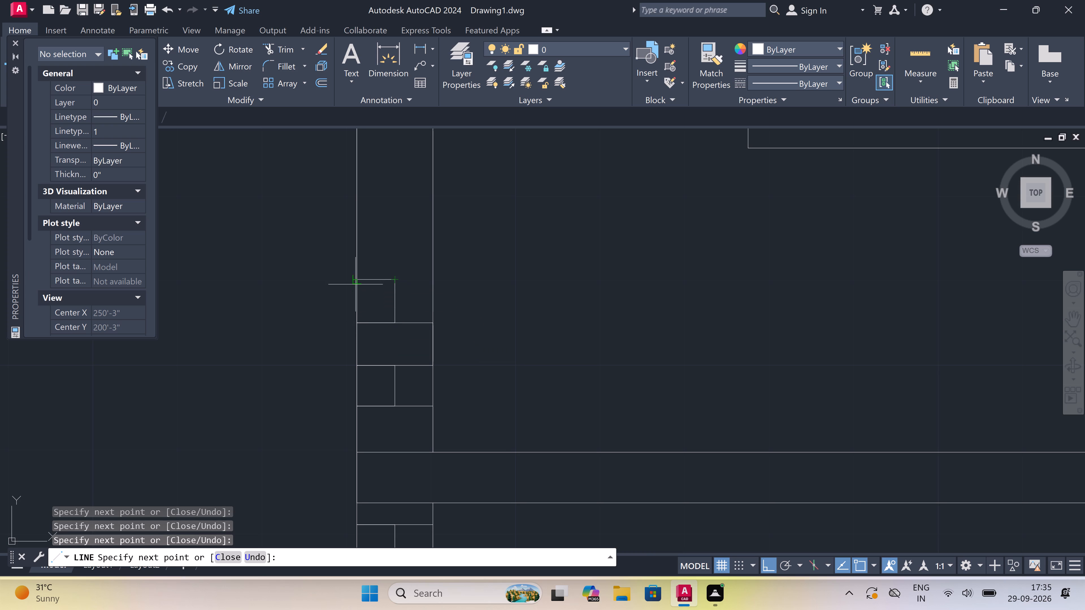
{"action": "left_click", "coordinate": [354, 277]}
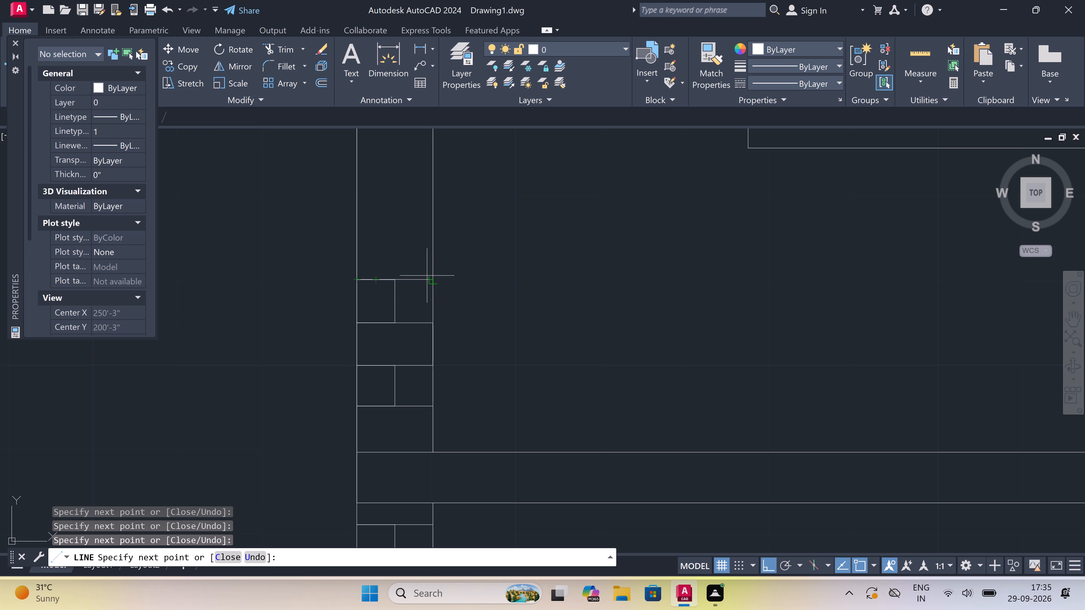
{"action": "left_click", "coordinate": [432, 283]}
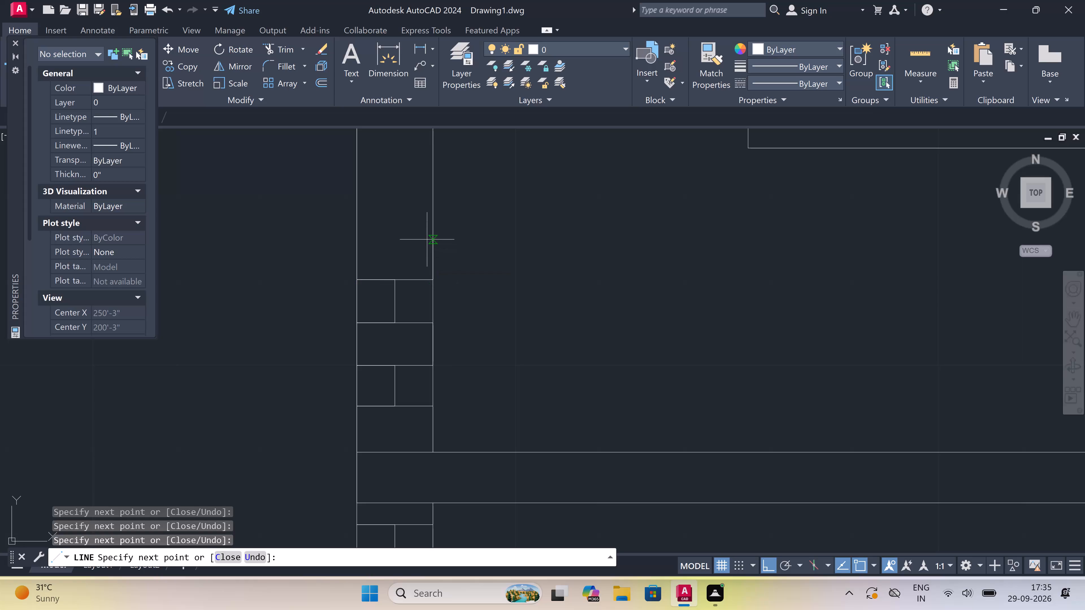
Continue the top-storey left wall's brickwork upward with a full-width joint, a mid-wall vertical about 4" tall, and a full-width capping line.
{"action": "left_click", "coordinate": [428, 236]}
{"action": "left_click", "coordinate": [354, 233]}
{"action": "scroll", "coordinate": [353, 219], "scroll_direction": "up", "scroll_amount": 3}
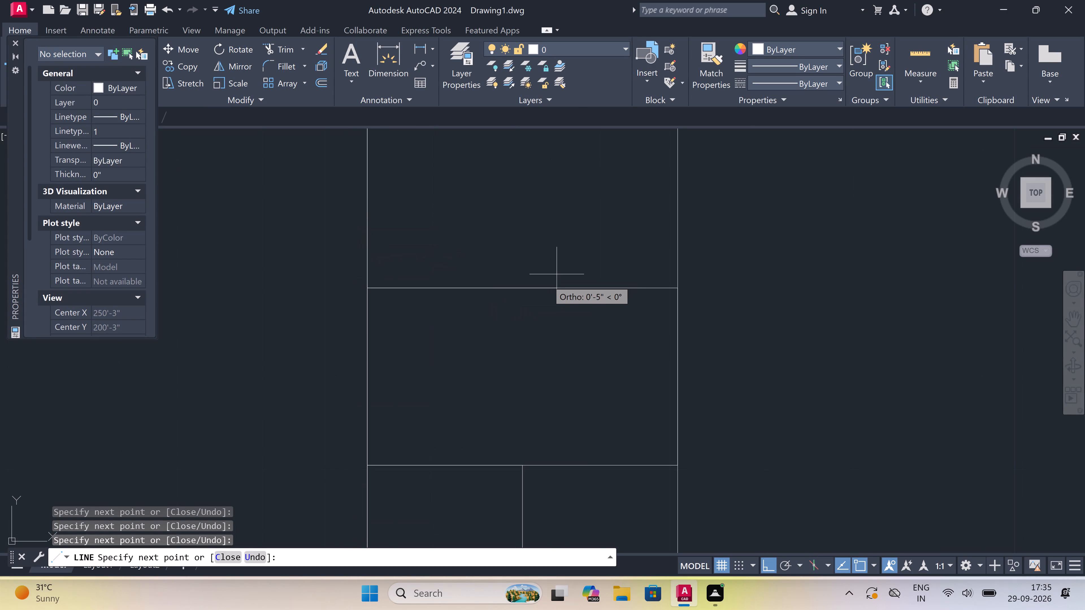
{"action": "left_click", "coordinate": [523, 286]}
{"action": "scroll", "coordinate": [496, 344], "scroll_direction": "down", "scroll_amount": 2}
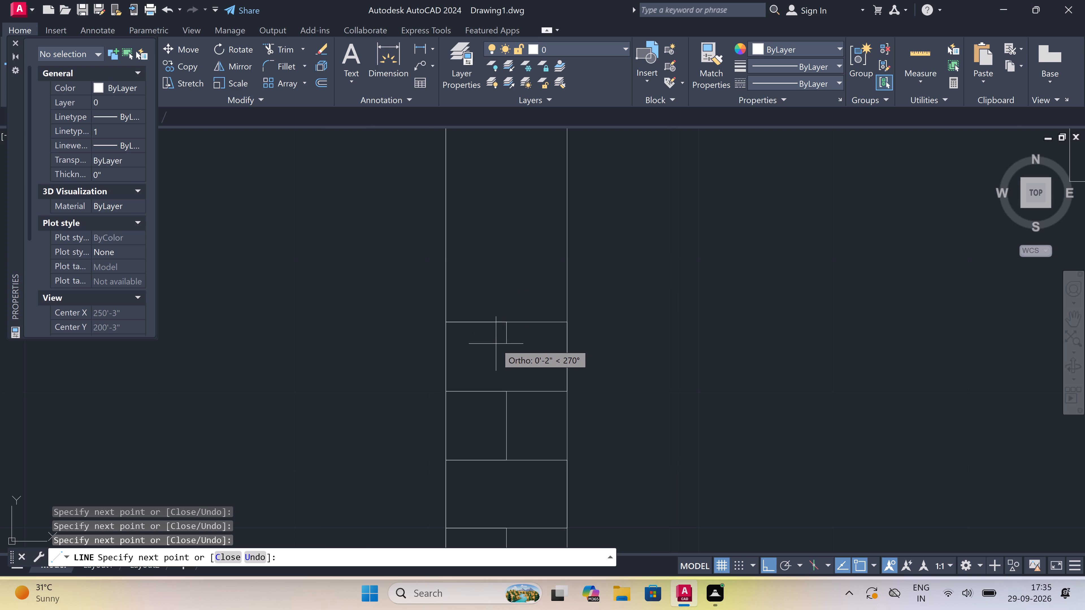
{"action": "scroll", "coordinate": [497, 345], "scroll_direction": "down", "scroll_amount": 2}
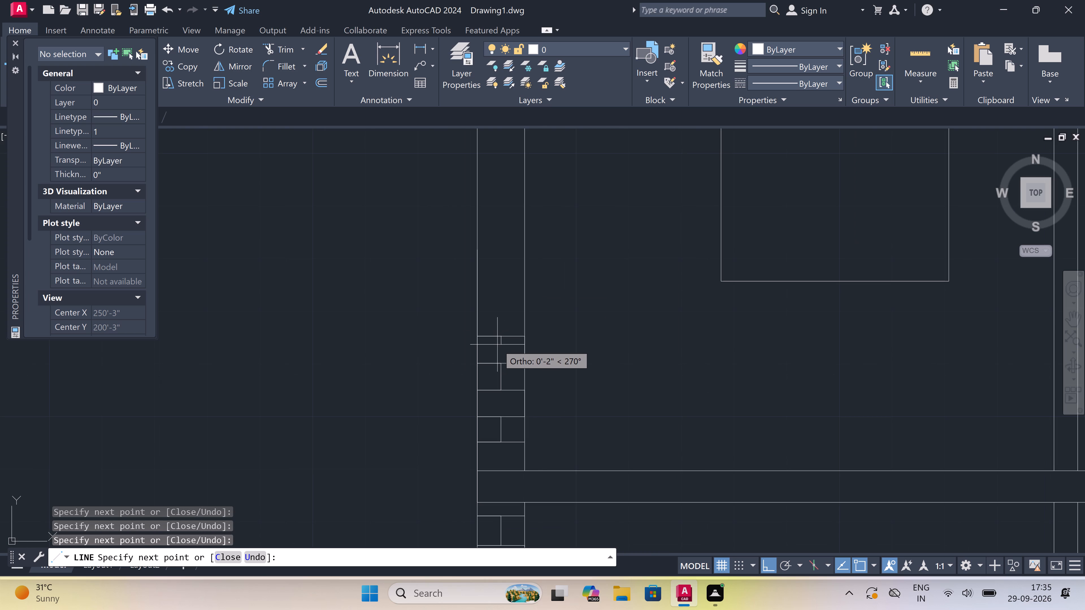
{"action": "scroll", "coordinate": [498, 345], "scroll_direction": "down", "scroll_amount": 1}
{"action": "scroll", "coordinate": [498, 306], "scroll_direction": "up", "scroll_amount": 3}
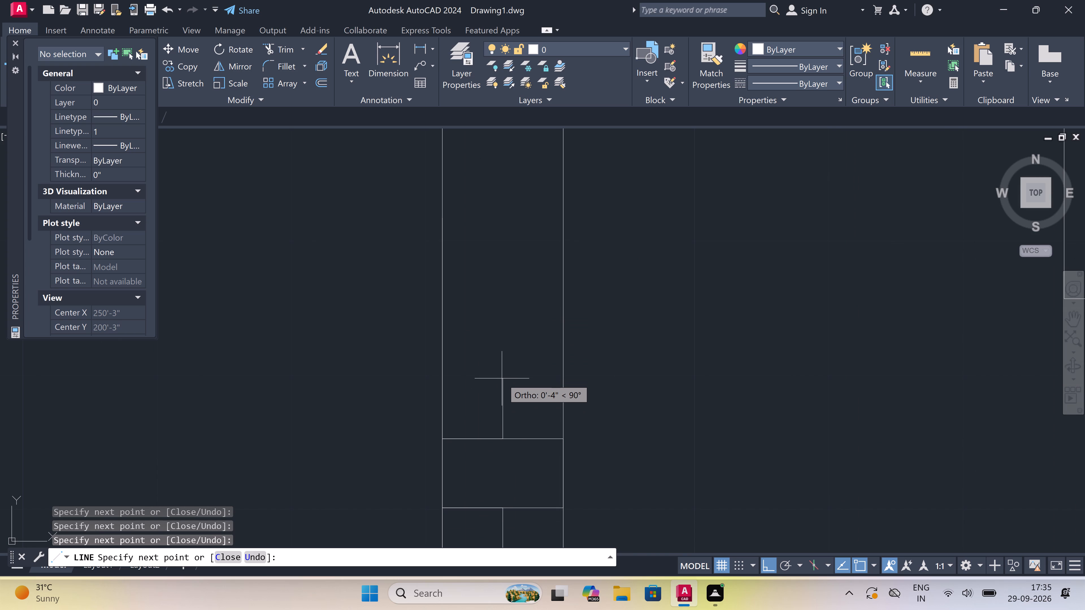
{"action": "left_click", "coordinate": [502, 381]}
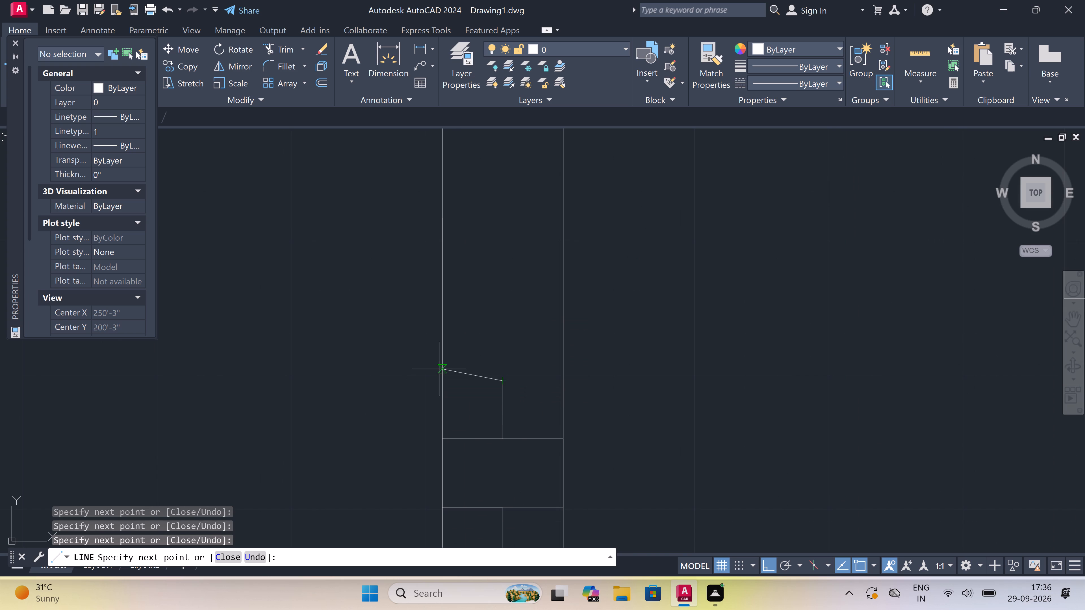
{"action": "left_click", "coordinate": [442, 379]}
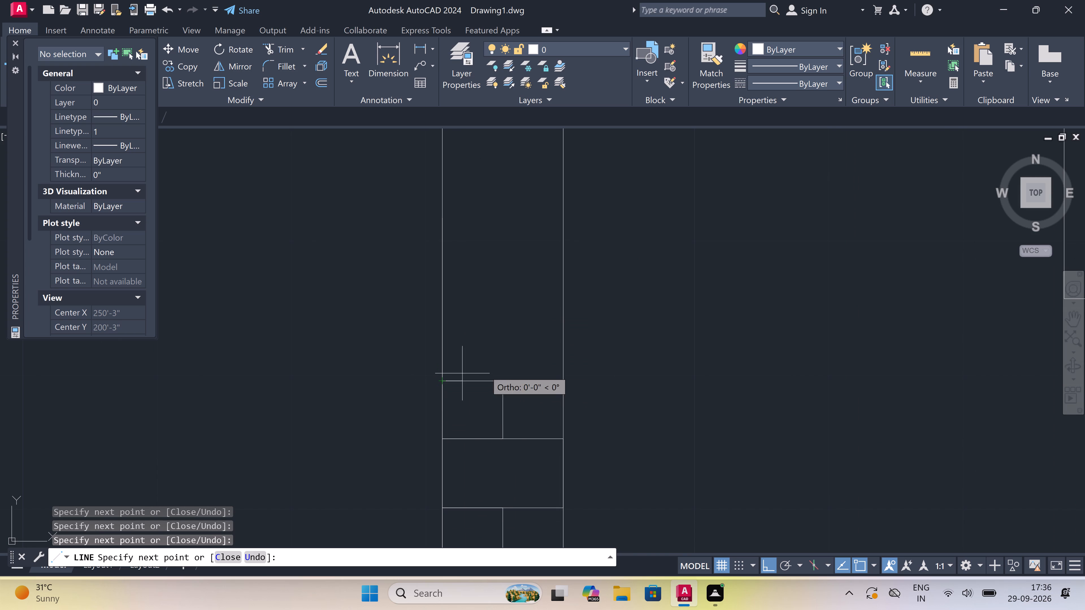
{"action": "left_click", "coordinate": [562, 379]}
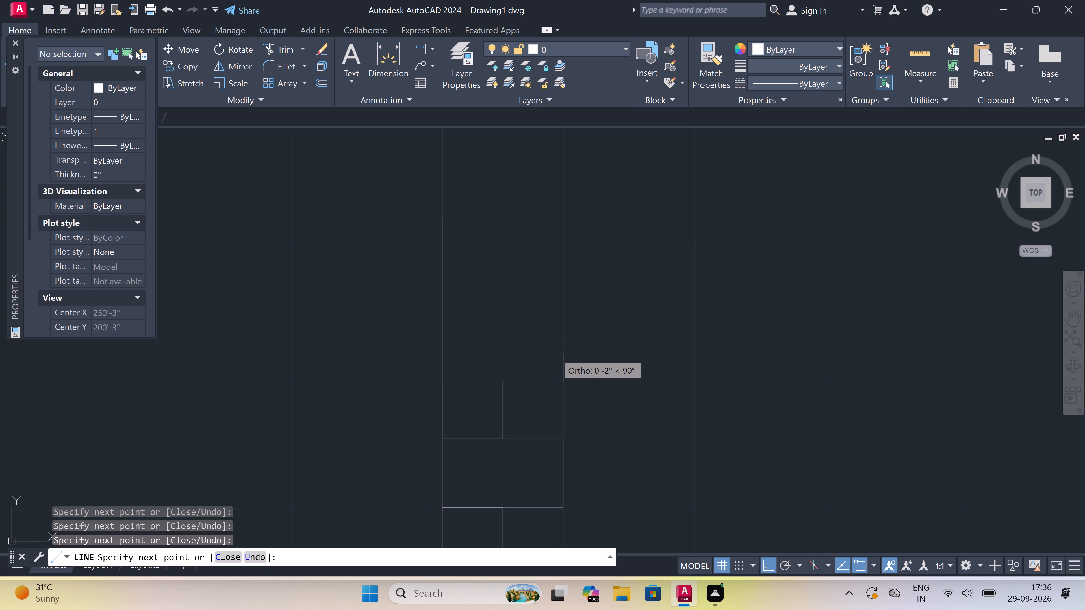
Add another full-width brick joint above the last course, with a mid-wall vertical about 4" tall and a full-width capping line.
{"action": "left_click", "coordinate": [560, 321]}
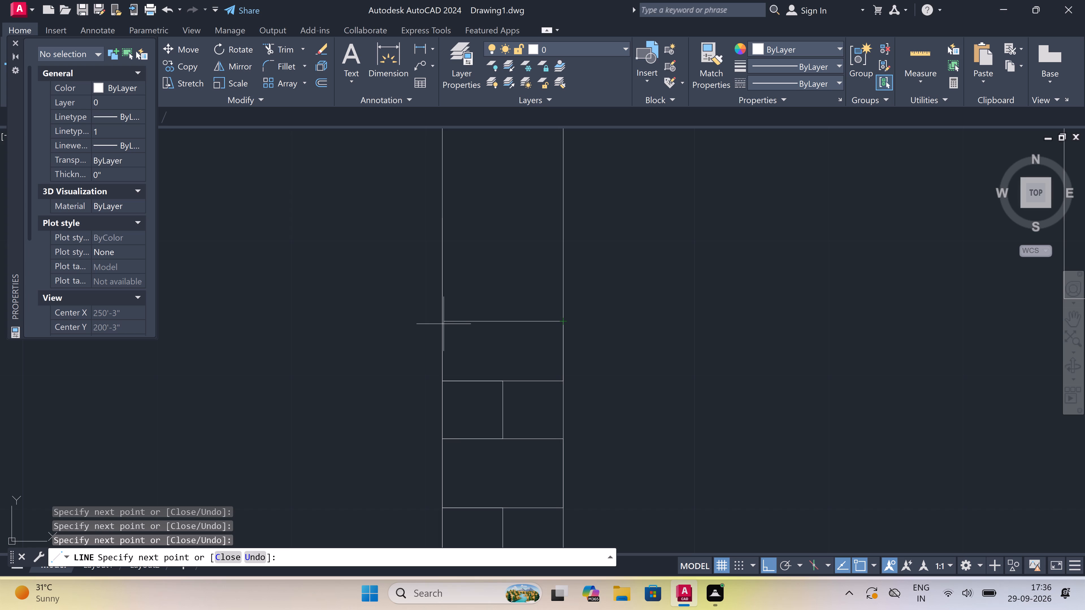
{"action": "left_click", "coordinate": [444, 322]}
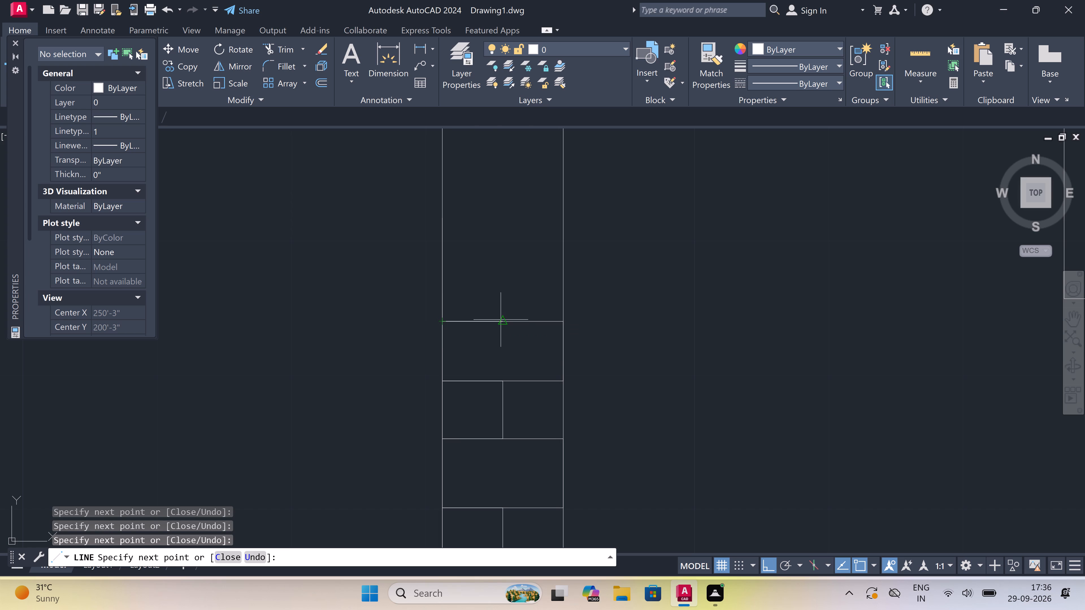
{"action": "left_click", "coordinate": [501, 321]}
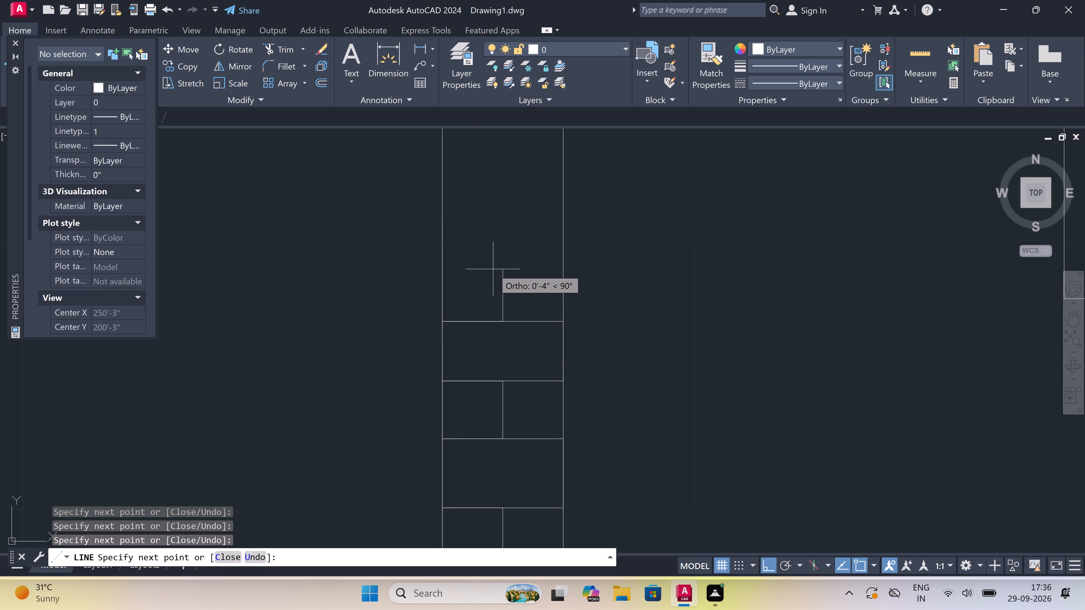
{"action": "left_click", "coordinate": [498, 263]}
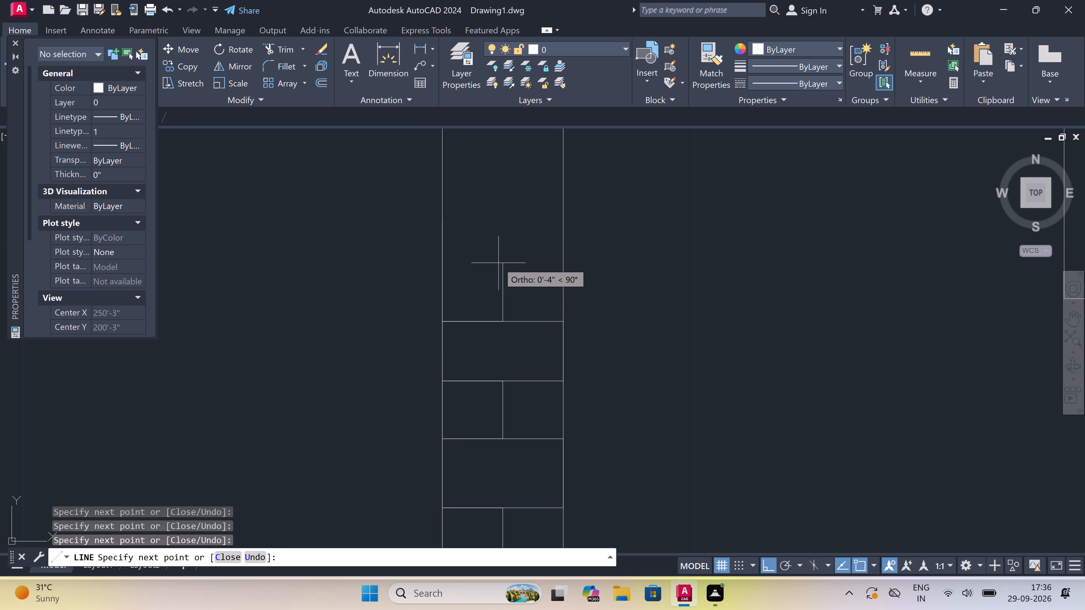
{"action": "left_click", "coordinate": [442, 262]}
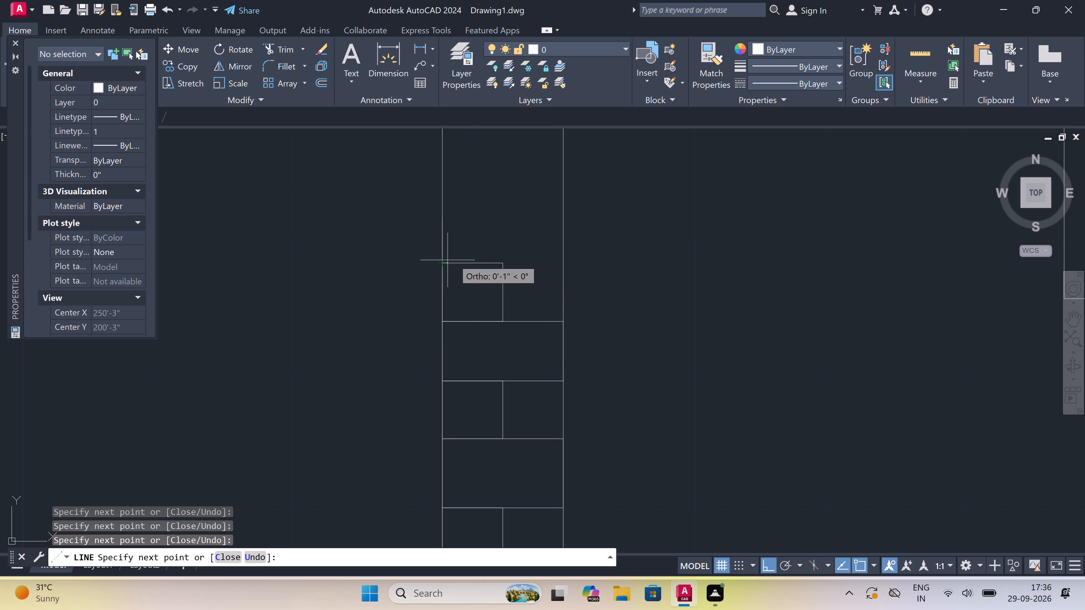
{"action": "left_click", "coordinate": [561, 259]}
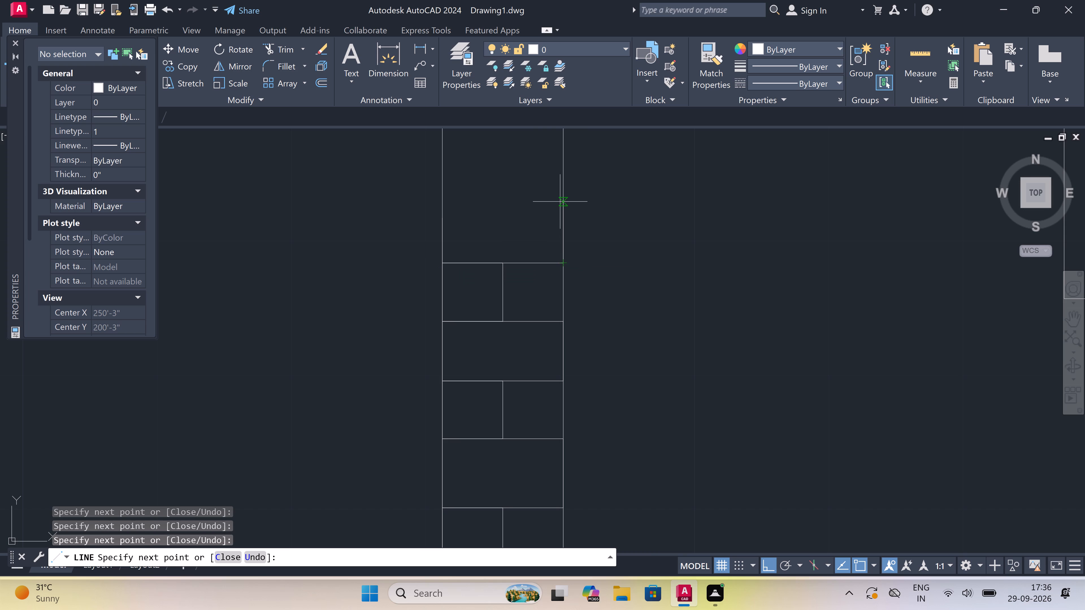
Extend the top-storey left wall's brickwork with a further full-width joint, a mid-wall vertical about 4" tall, and a full-width capping line.
{"action": "left_click", "coordinate": [560, 202]}
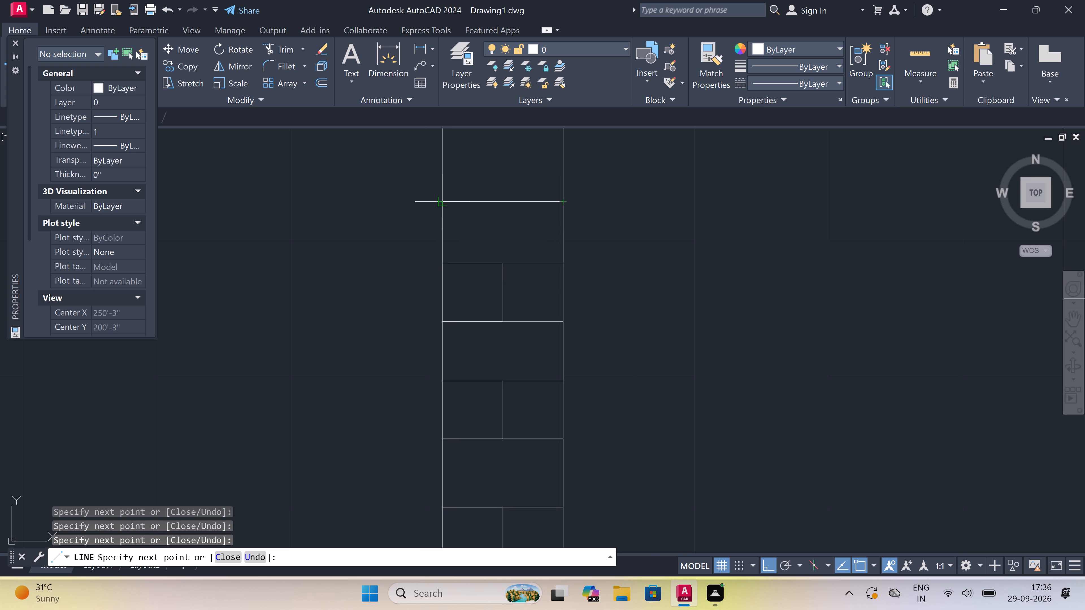
{"action": "left_click", "coordinate": [442, 199]}
{"action": "scroll", "coordinate": [448, 314], "scroll_direction": "down", "scroll_amount": 5}
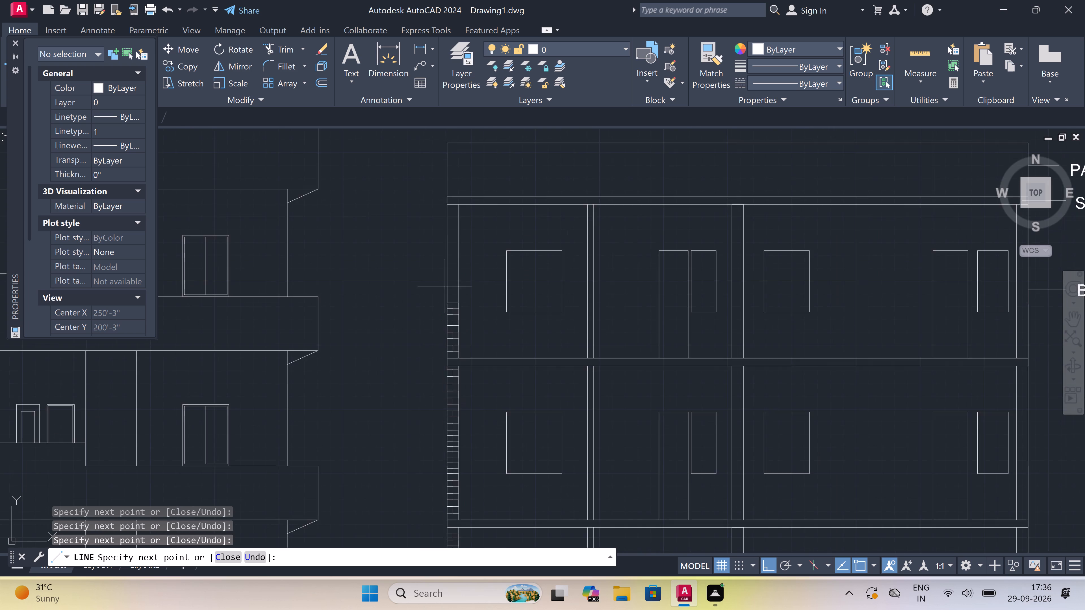
{"action": "scroll", "coordinate": [440, 280], "scroll_direction": "up", "scroll_amount": 3}
{"action": "scroll", "coordinate": [461, 311], "scroll_direction": "up", "scroll_amount": 2}
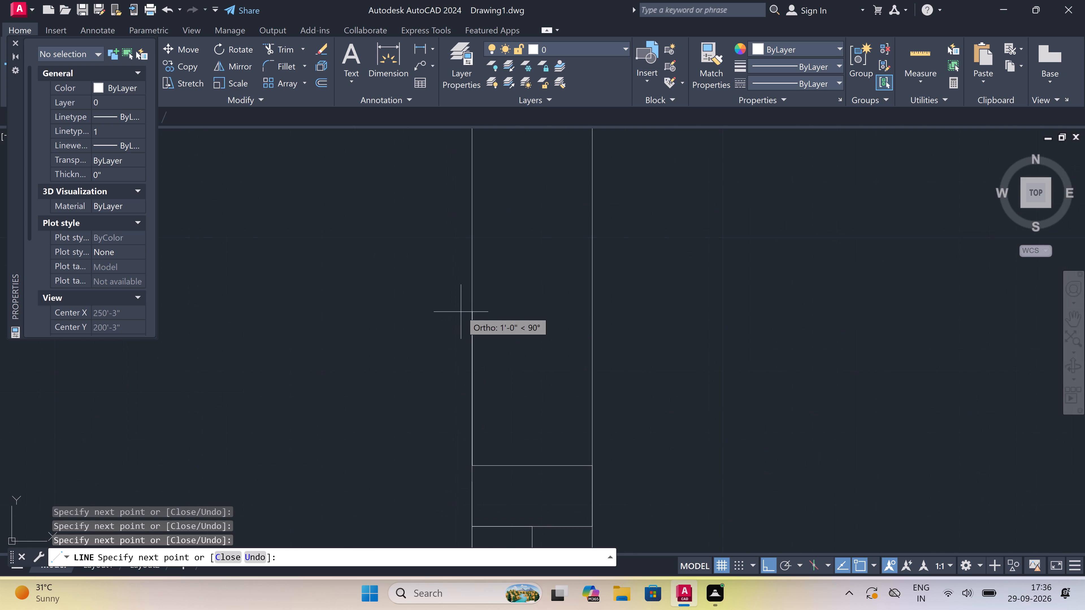
{"action": "left_click", "coordinate": [533, 466]}
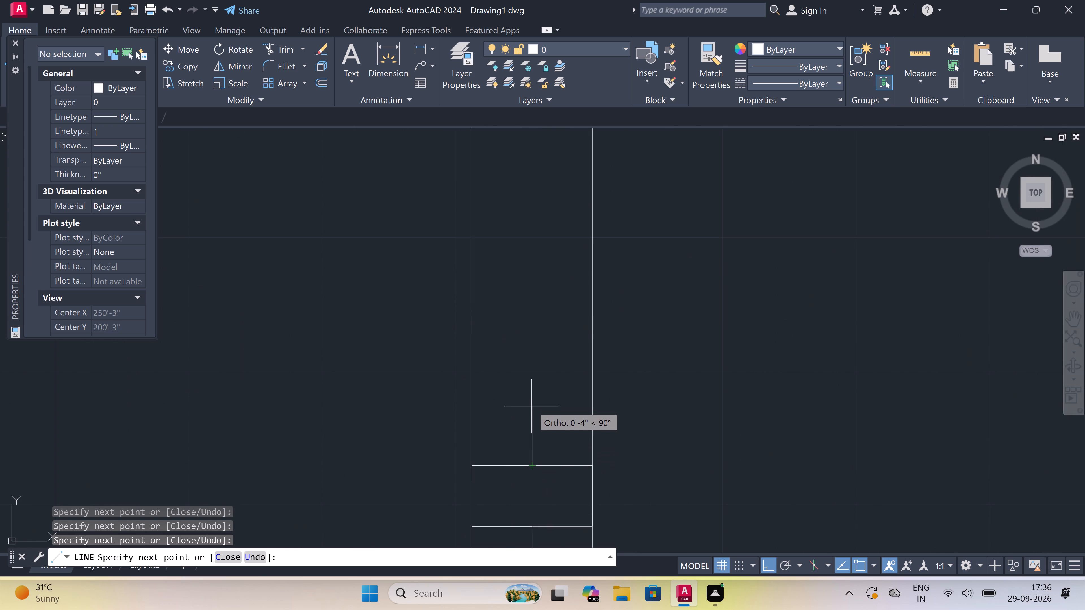
{"action": "left_click", "coordinate": [531, 407]}
{"action": "left_click", "coordinate": [468, 408]}
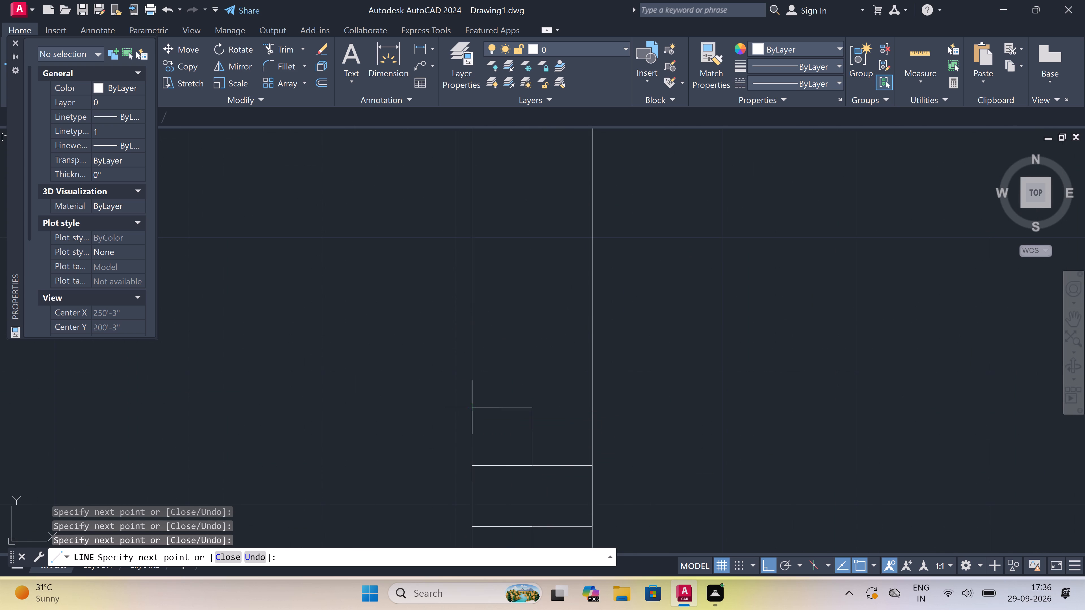
{"action": "left_click", "coordinate": [594, 409]}
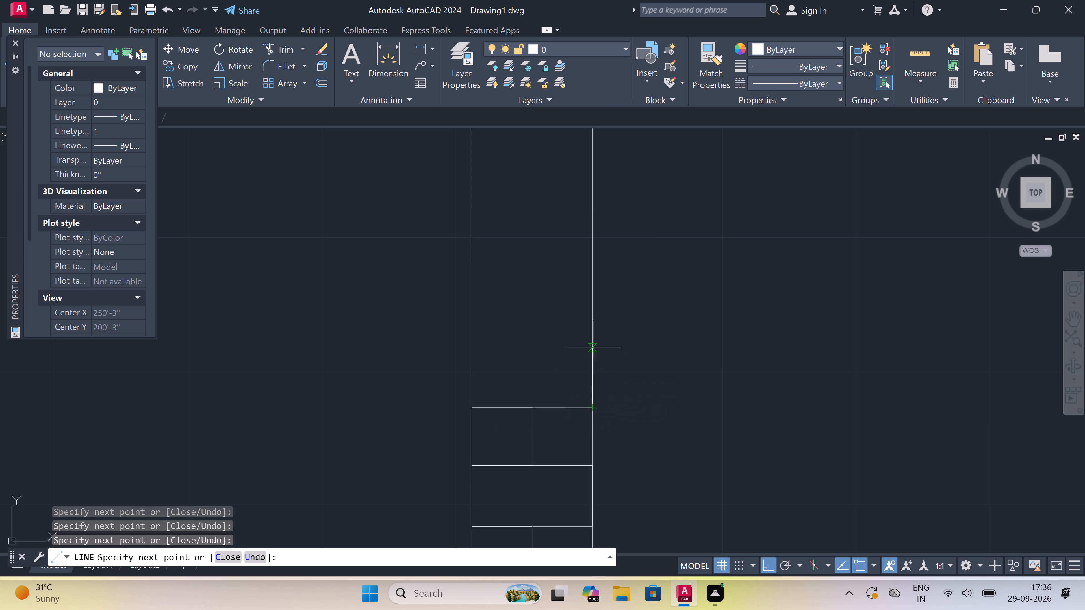
Draw the next pair of brick courses above with a full-width joint, a mid-wall vertical about 4" tall, and a full-width capping line.
{"action": "left_click", "coordinate": [593, 347]}
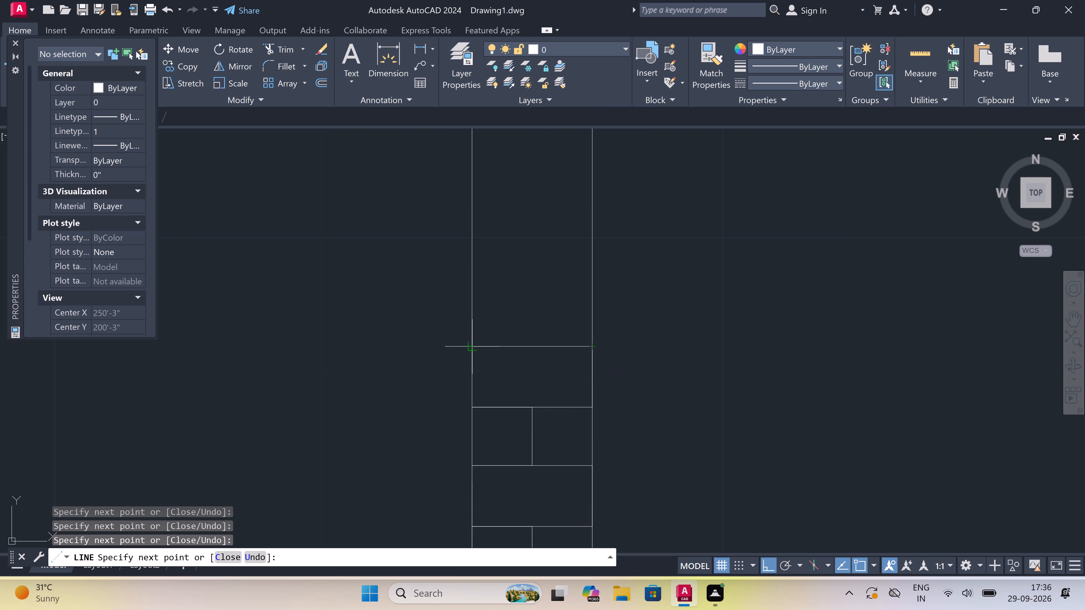
{"action": "left_click", "coordinate": [473, 350]}
{"action": "left_click", "coordinate": [531, 350]}
{"action": "left_click", "coordinate": [531, 289]}
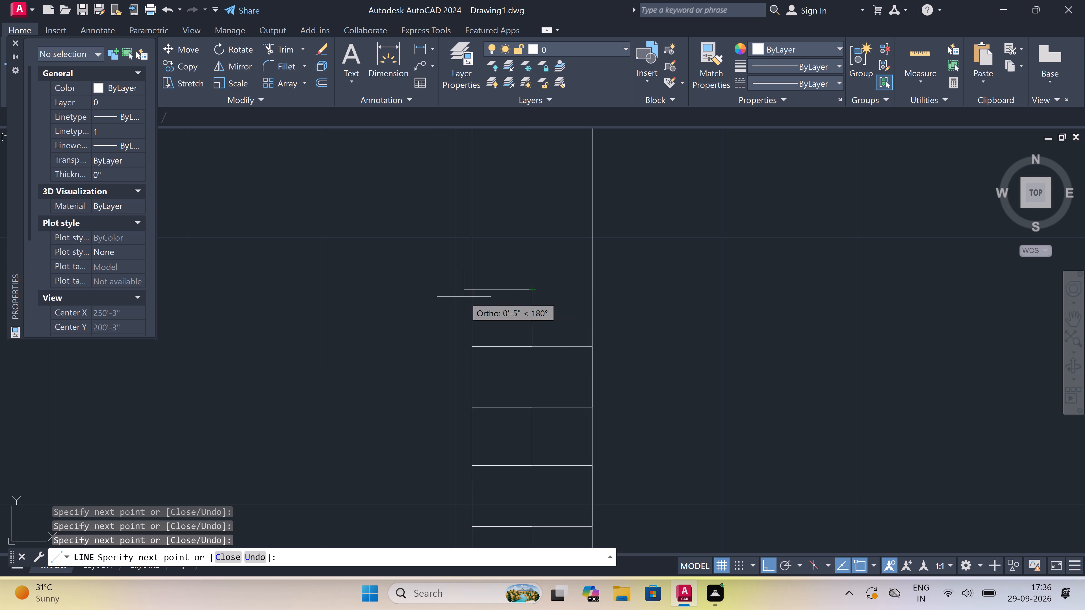
{"action": "left_click", "coordinate": [475, 288]}
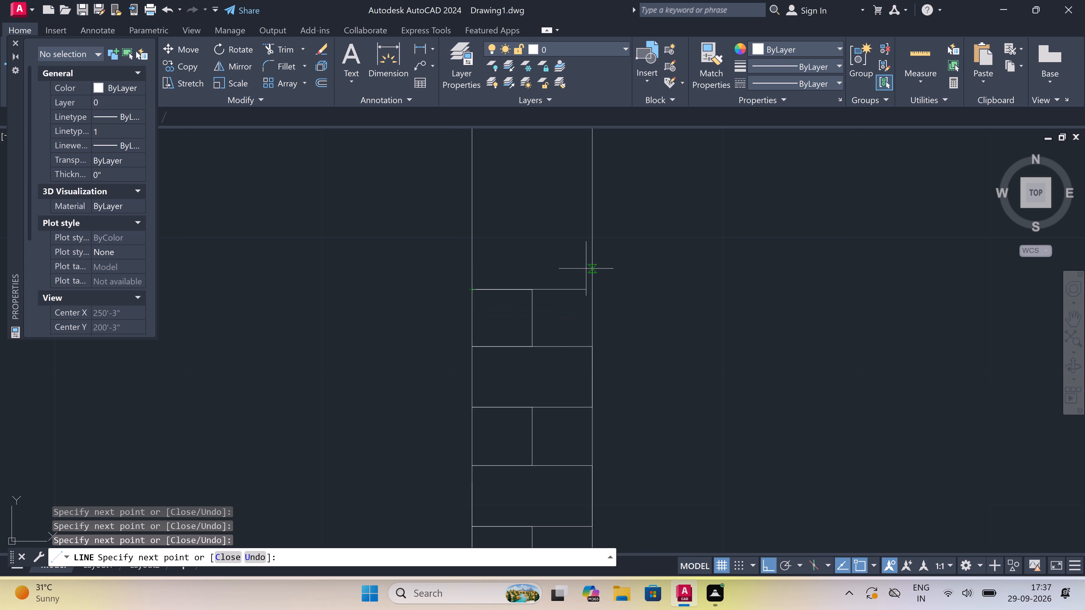
{"action": "left_click", "coordinate": [592, 289]}
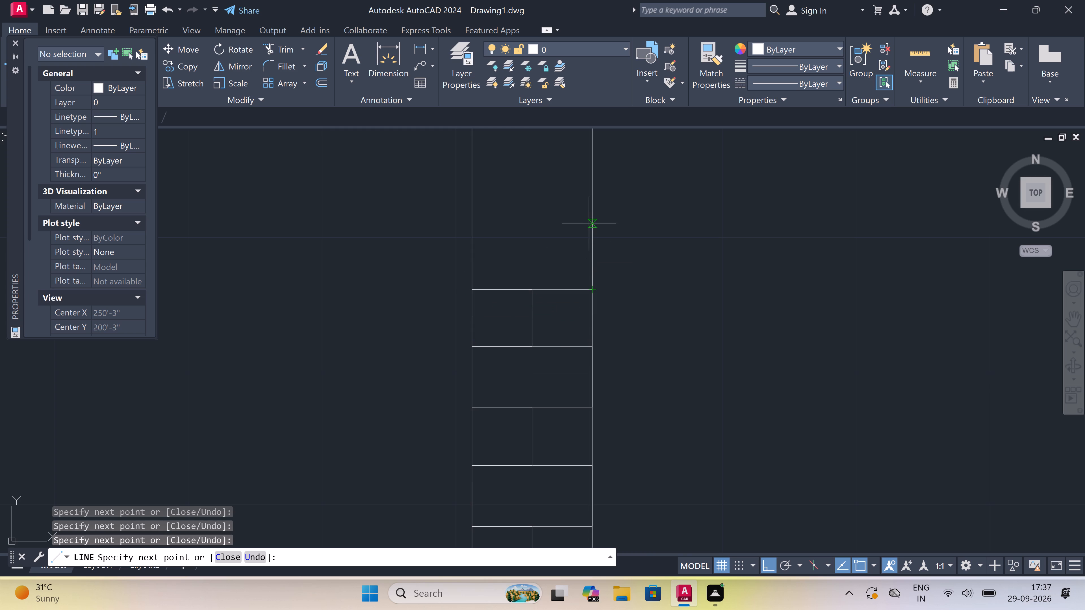
Add one more full-width joint up the same wall, with a mid-wall vertical about 4" tall and a full-width capping line.
{"action": "left_click", "coordinate": [591, 218]}
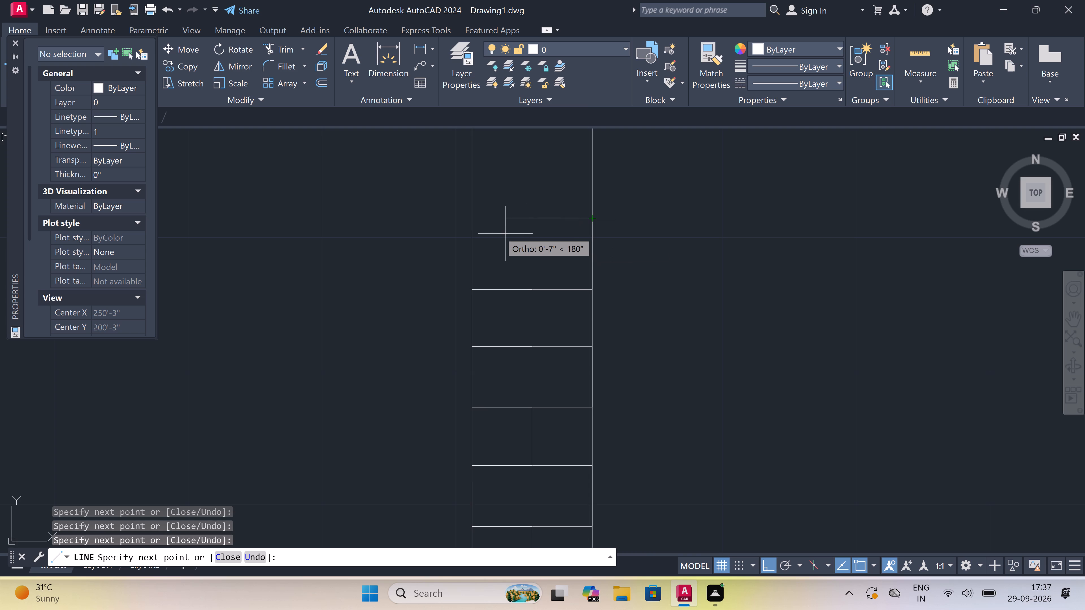
{"action": "double_click", "coordinate": [473, 220]}
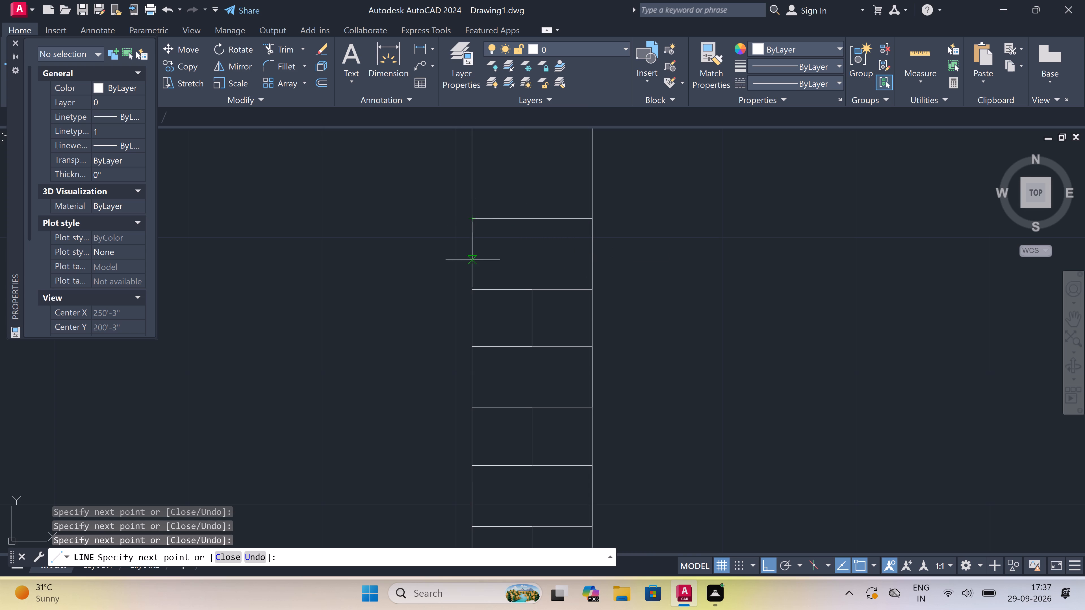
{"action": "scroll", "coordinate": [473, 260], "scroll_direction": "down", "scroll_amount": 4}
{"action": "scroll", "coordinate": [459, 228], "scroll_direction": "up", "scroll_amount": 4}
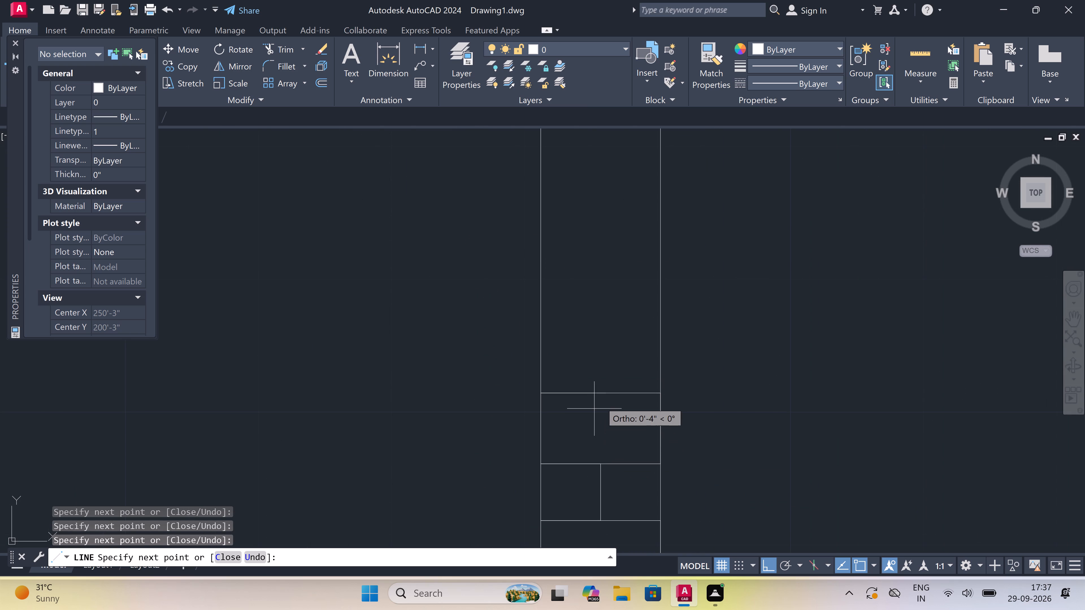
{"action": "left_click", "coordinate": [600, 392]}
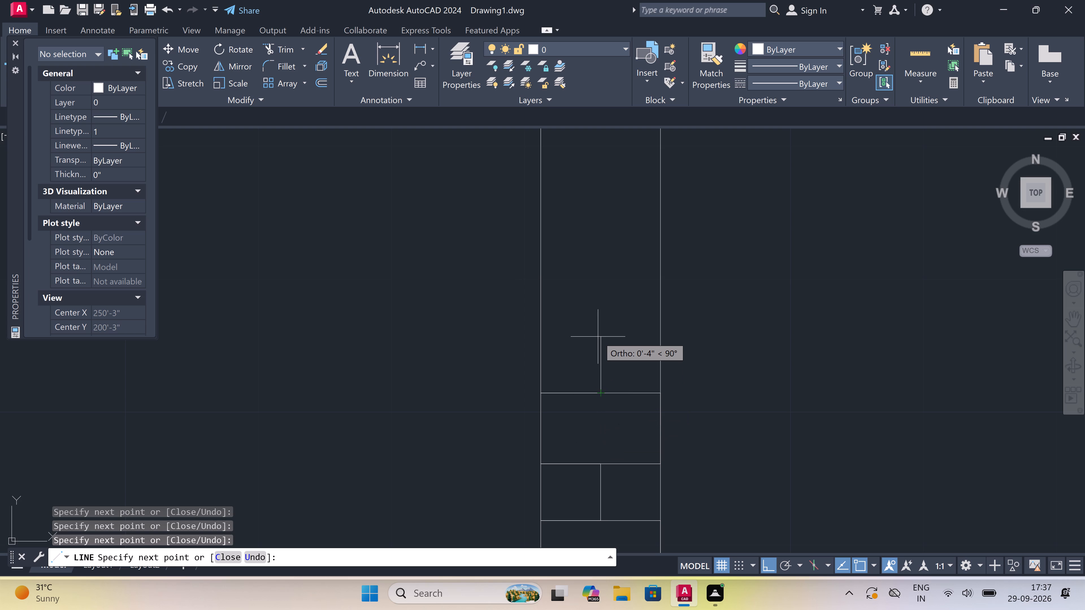
{"action": "left_click", "coordinate": [598, 334]}
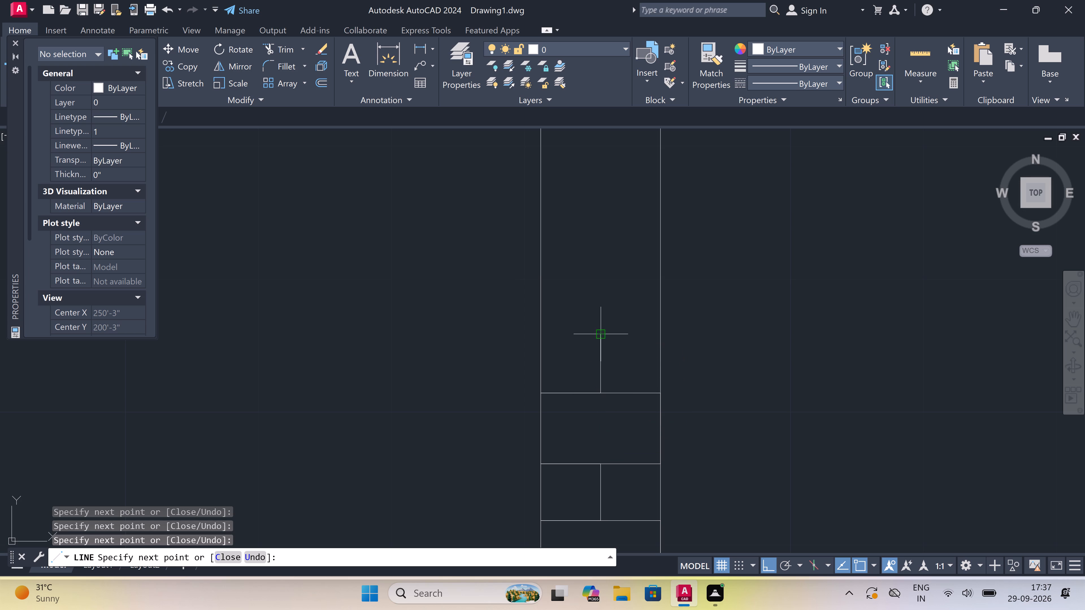
{"action": "left_click", "coordinate": [543, 333]}
{"action": "left_click", "coordinate": [661, 332]}
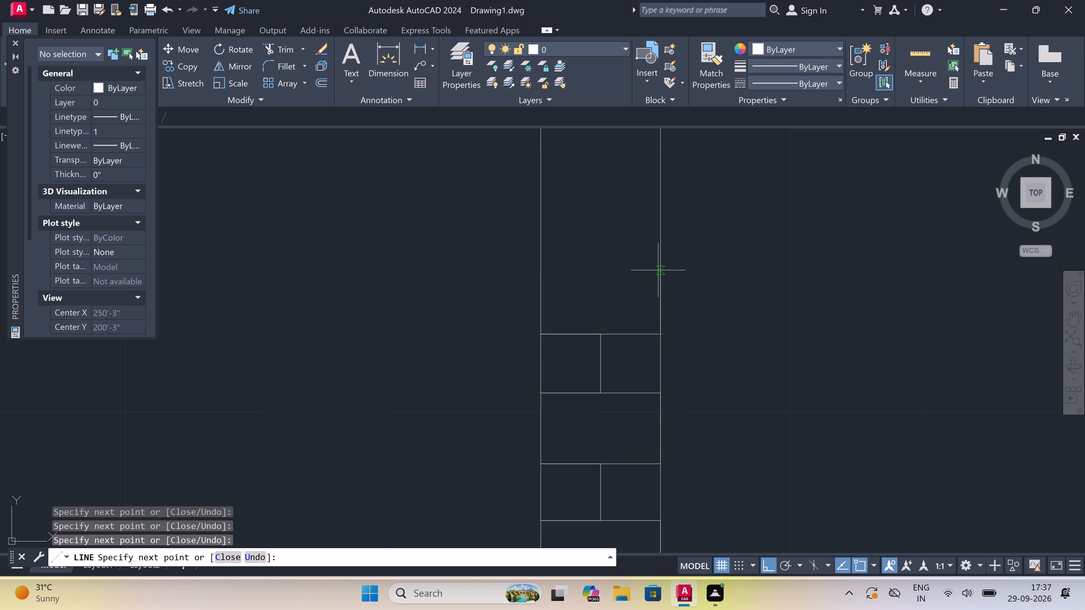
Add another full-width brick joint up the top-storey left wall, with a mid-wall vertical about 5" tall and a full-width capping line.
{"action": "left_click", "coordinate": [659, 269]}
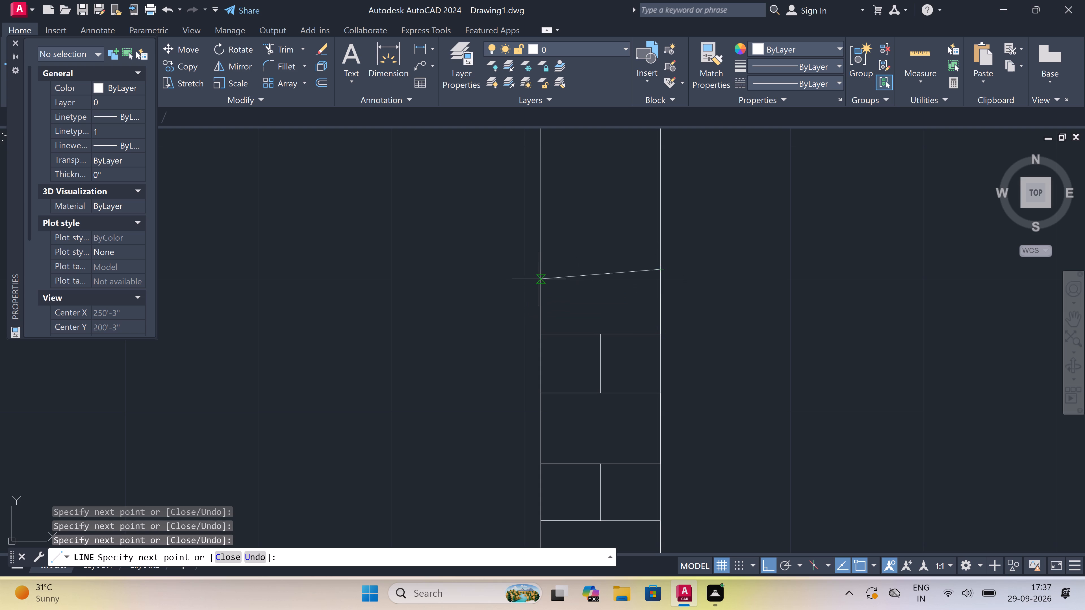
{"action": "left_click", "coordinate": [541, 271]}
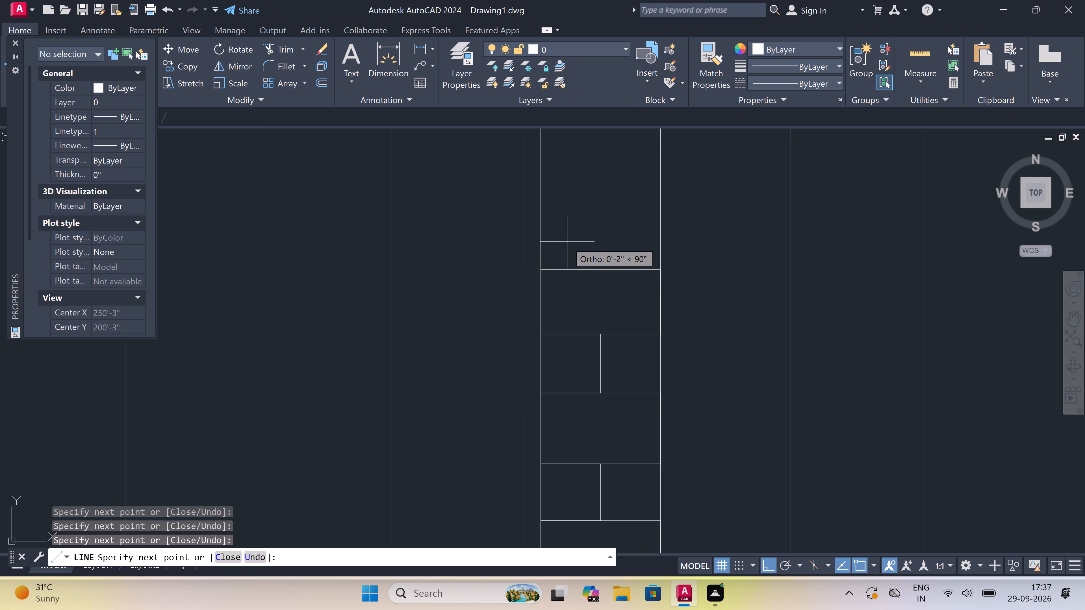
{"action": "left_click", "coordinate": [602, 272]}
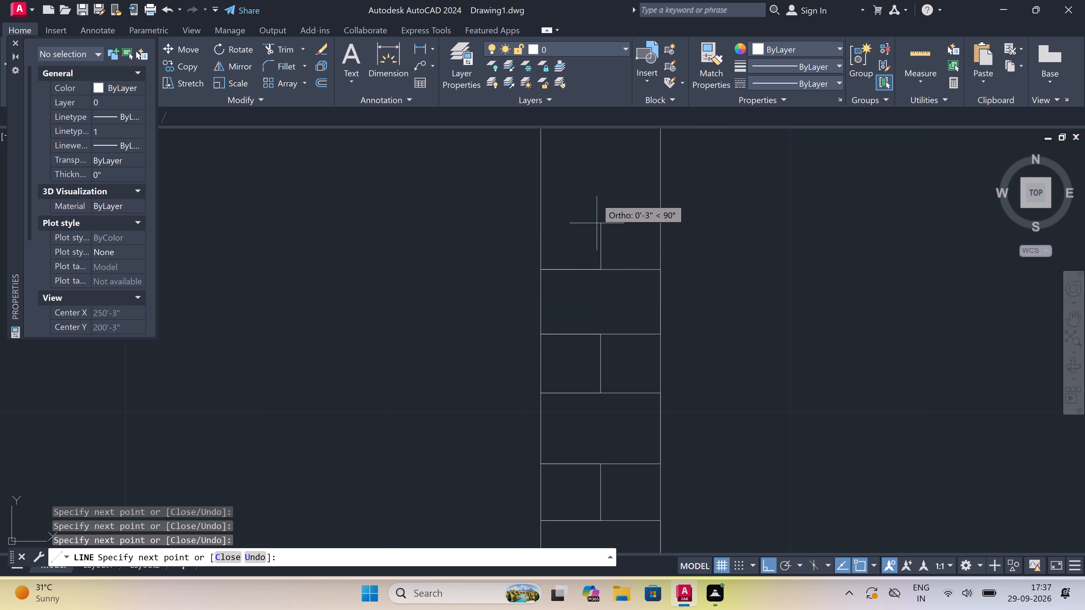
{"action": "left_click", "coordinate": [601, 206]}
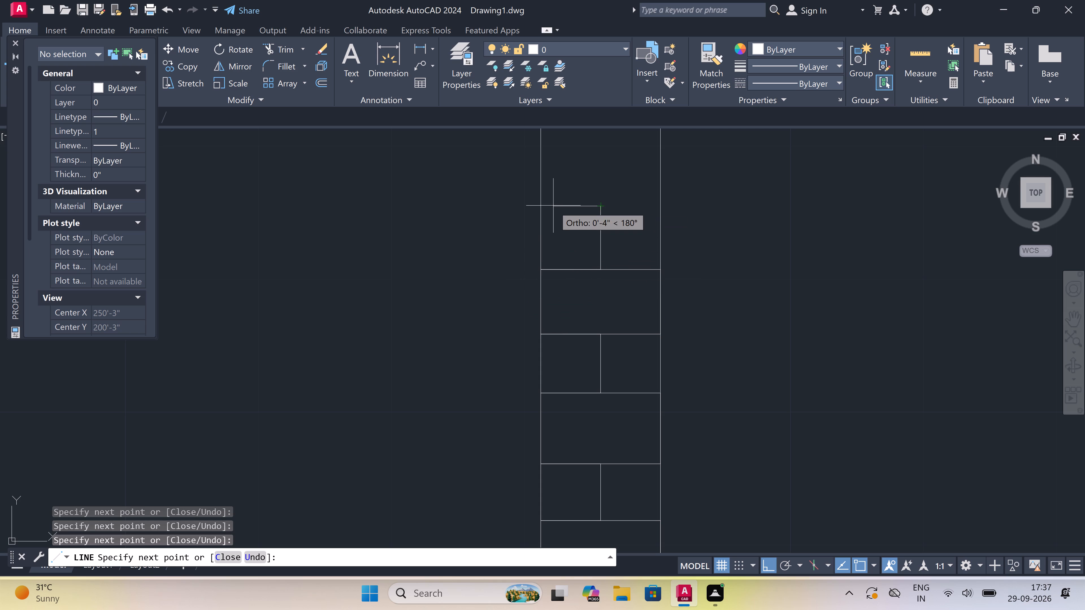
{"action": "left_click", "coordinate": [542, 206]}
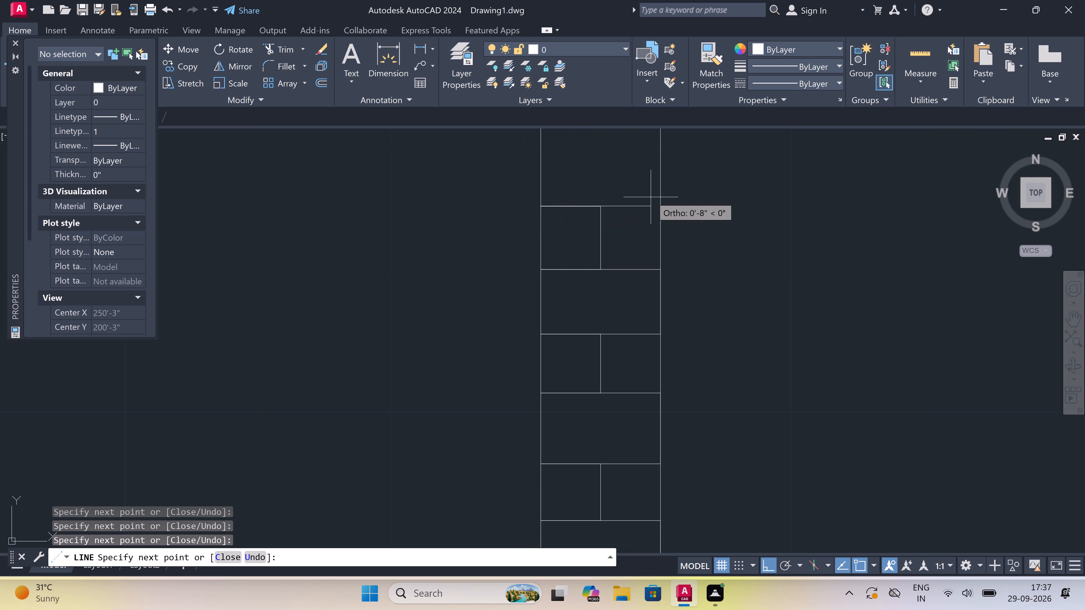
{"action": "left_click", "coordinate": [658, 204]}
Continue the same wall's brickwork with a full-width joint, a mid-wall vertical about 5" tall, and a full-width capping line.
{"action": "scroll", "coordinate": [563, 302], "scroll_direction": "down", "scroll_amount": 3}
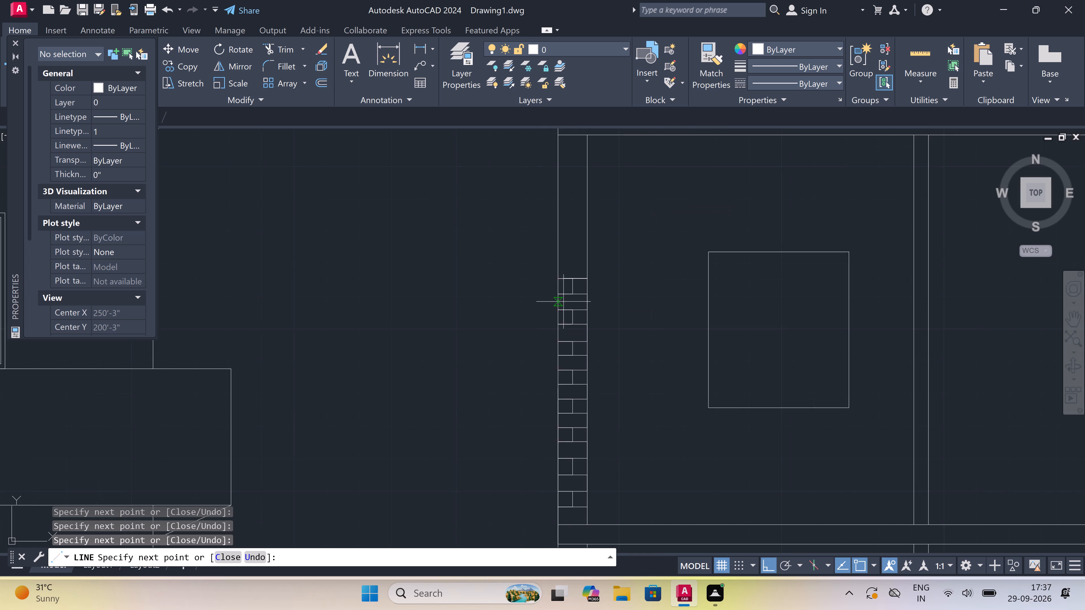
{"action": "scroll", "coordinate": [563, 302], "scroll_direction": "down", "scroll_amount": 2}
{"action": "scroll", "coordinate": [575, 273], "scroll_direction": "up", "scroll_amount": 4}
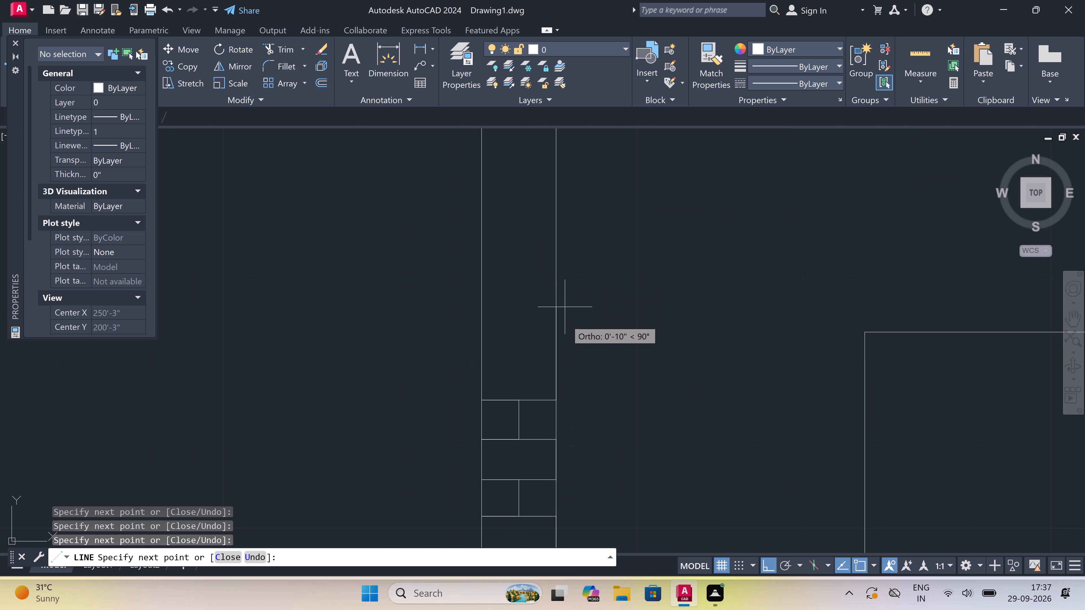
{"action": "left_click", "coordinate": [557, 353]}
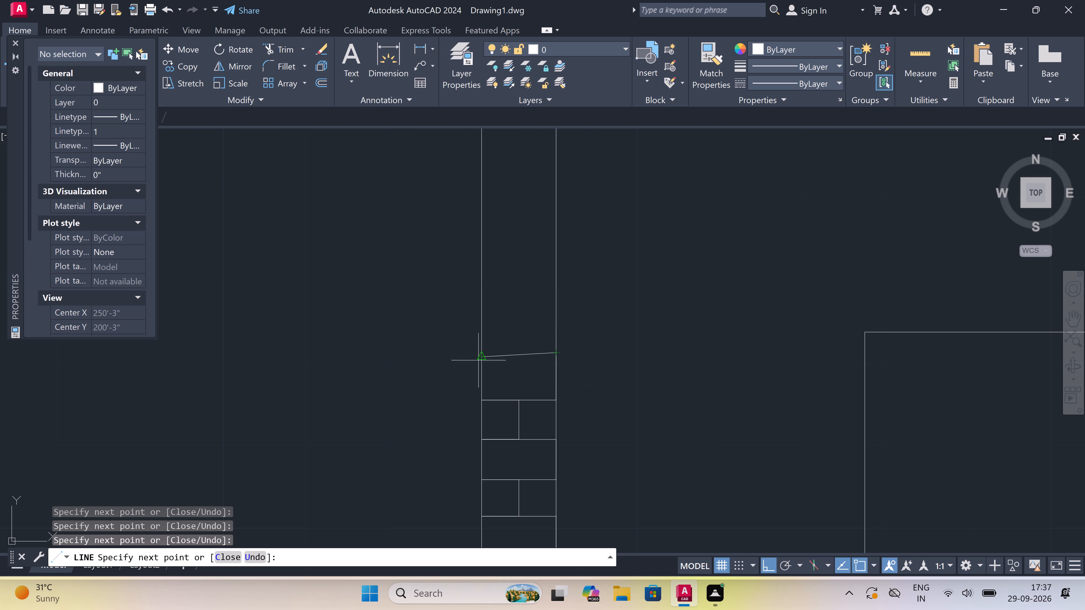
{"action": "scroll", "coordinate": [480, 356], "scroll_direction": "up", "scroll_amount": 3}
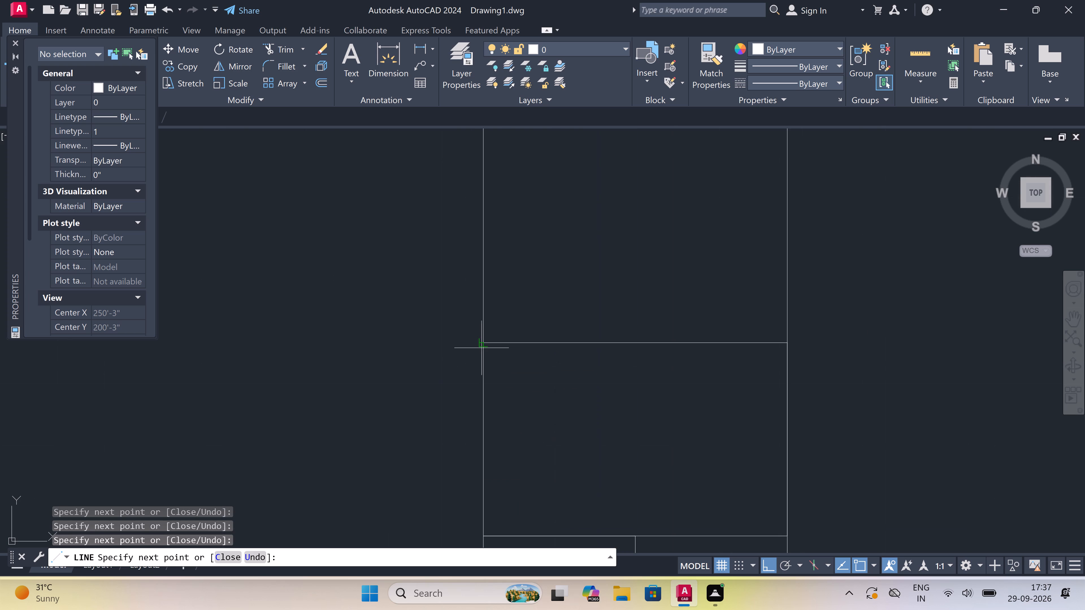
{"action": "left_click", "coordinate": [483, 343]}
{"action": "left_click", "coordinate": [635, 339]}
{"action": "scroll", "coordinate": [635, 339], "scroll_direction": "down", "scroll_amount": 4}
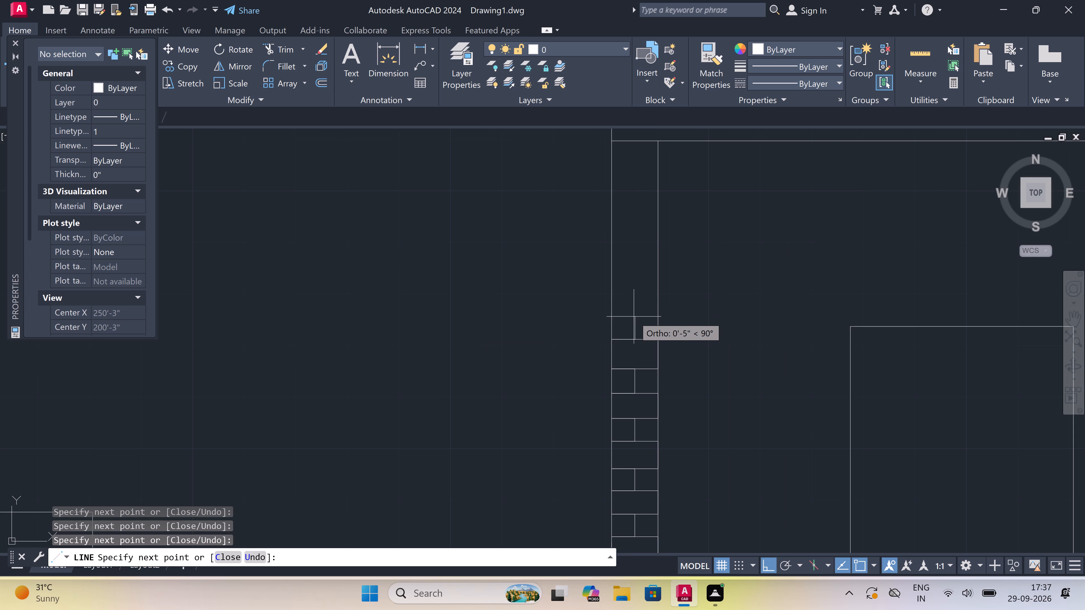
{"action": "left_click", "coordinate": [634, 317]}
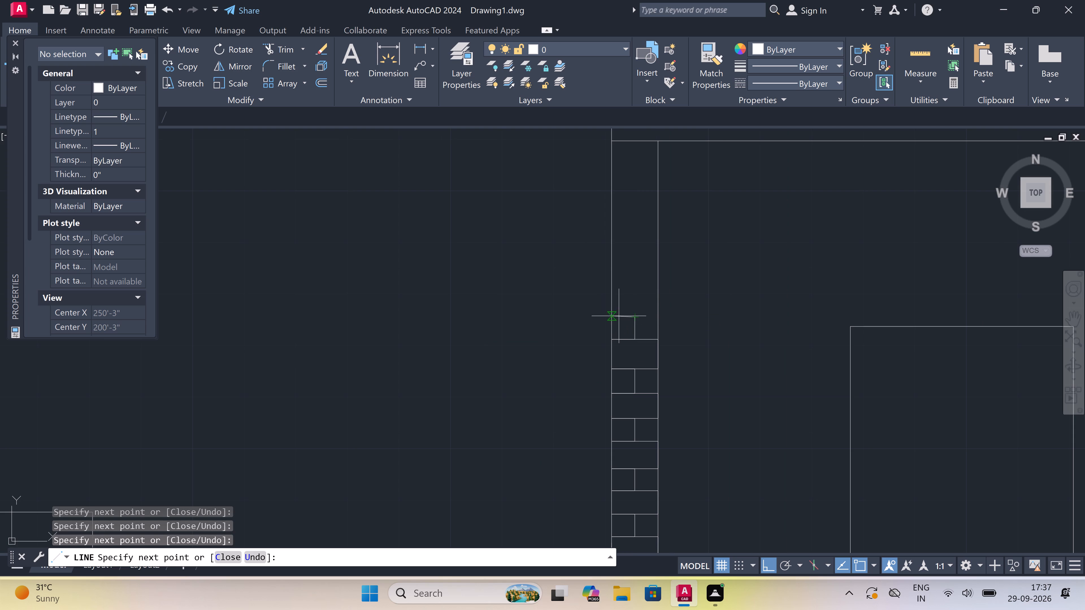
{"action": "left_click", "coordinate": [613, 318]}
{"action": "left_click", "coordinate": [654, 315]}
Draw the next full-width joint above the last course, with a mid-wall vertical about 4" tall and a full-width capping line.
{"action": "left_click", "coordinate": [654, 289]}
{"action": "key", "text": "ctrl+z"}
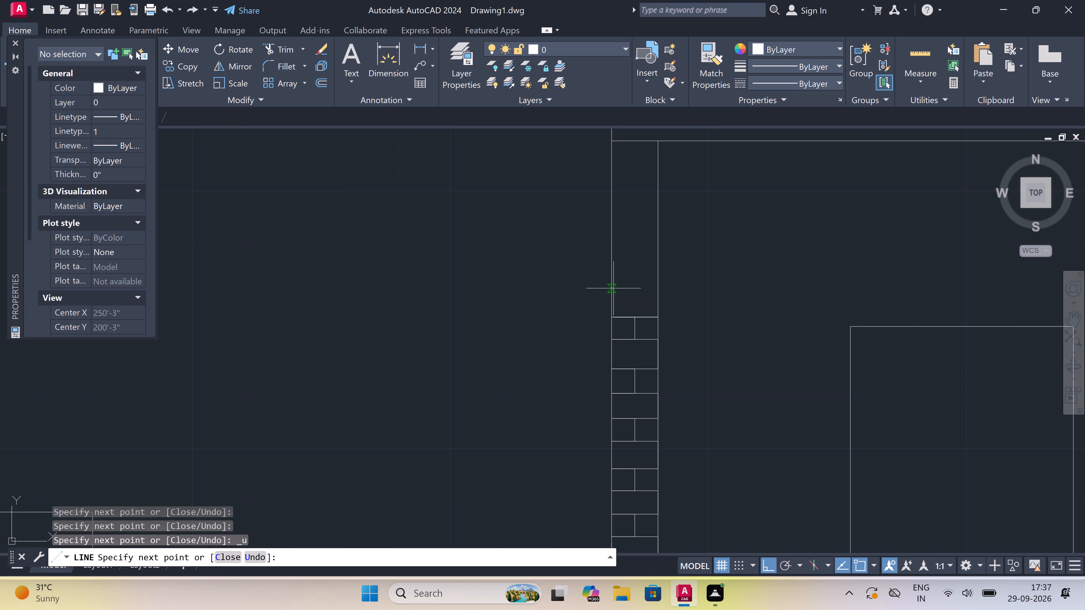
{"action": "scroll", "coordinate": [617, 289], "scroll_direction": "up", "scroll_amount": 1}
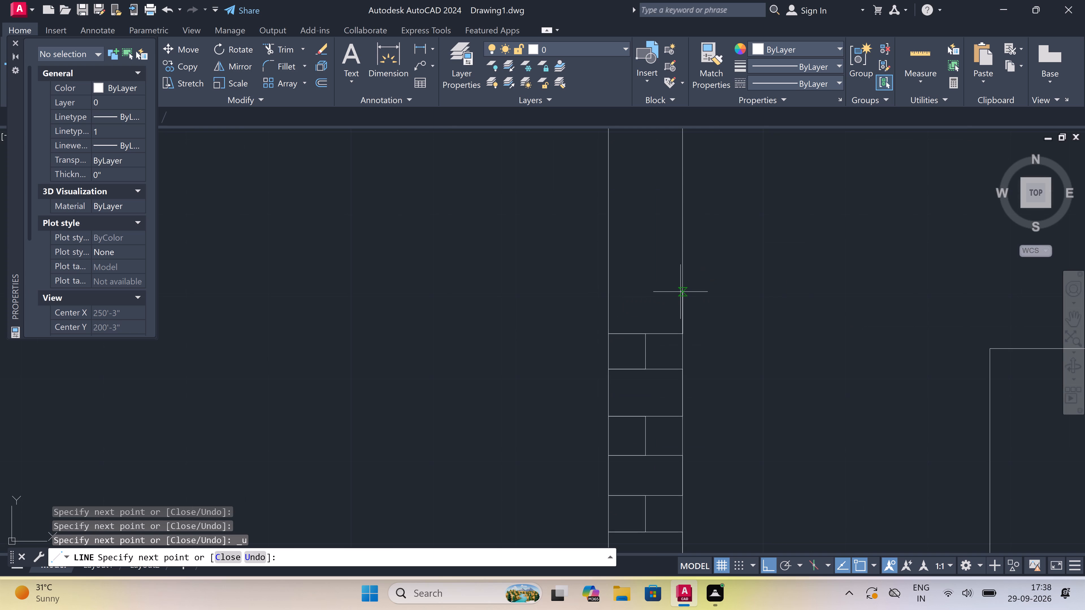
{"action": "left_click", "coordinate": [680, 290]}
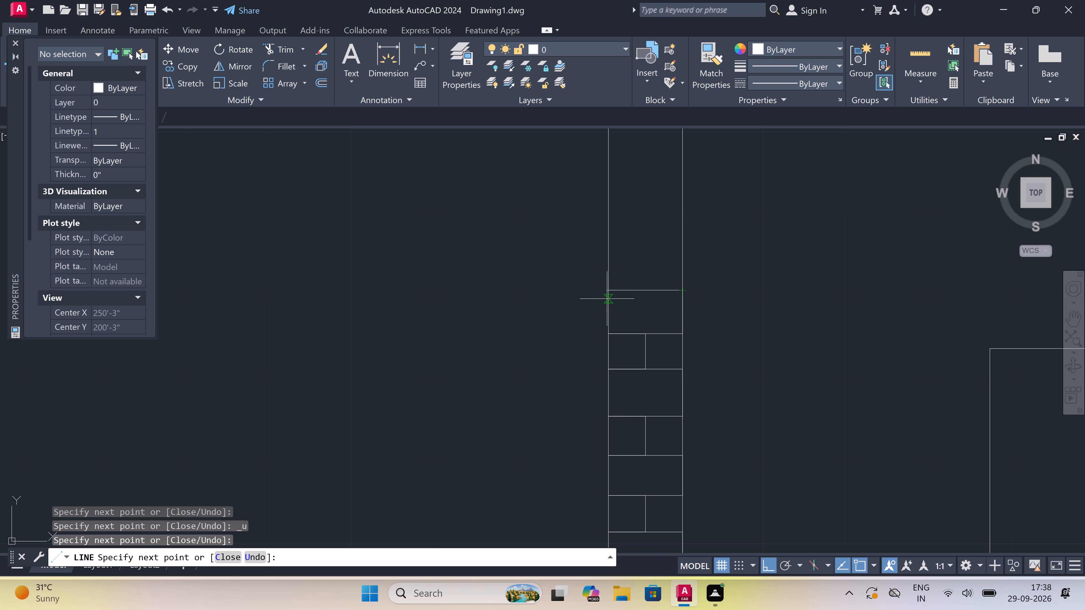
{"action": "double_click", "coordinate": [605, 293]}
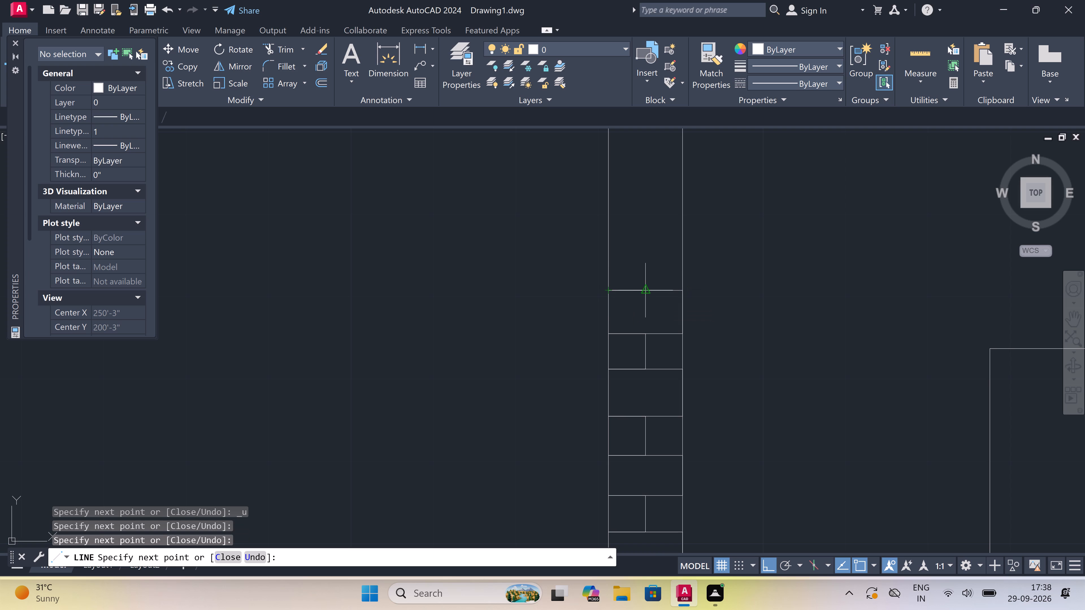
{"action": "left_click", "coordinate": [650, 290]}
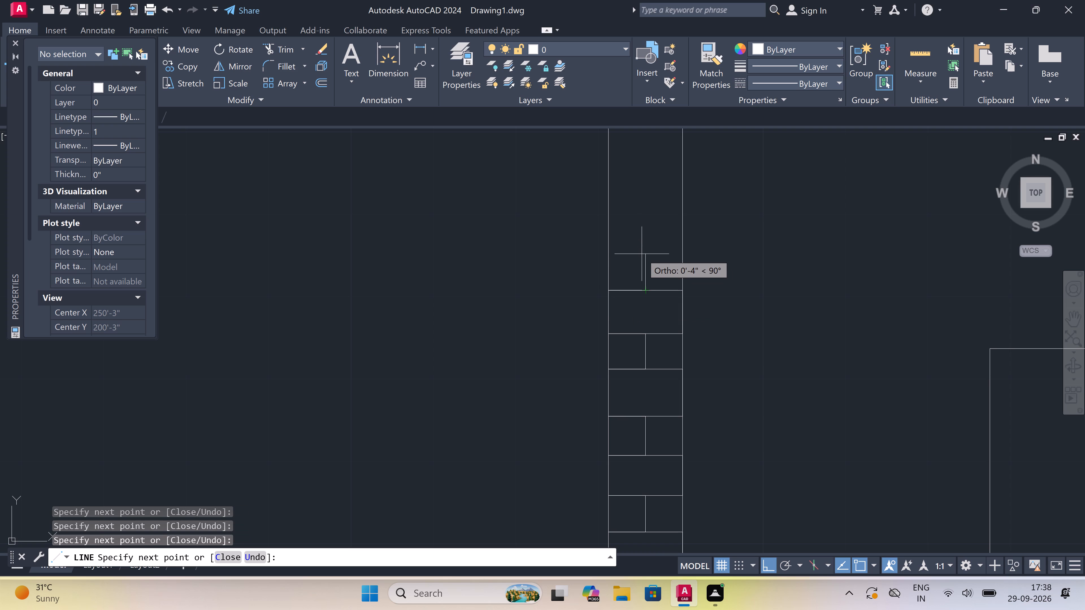
{"action": "left_click", "coordinate": [642, 253]}
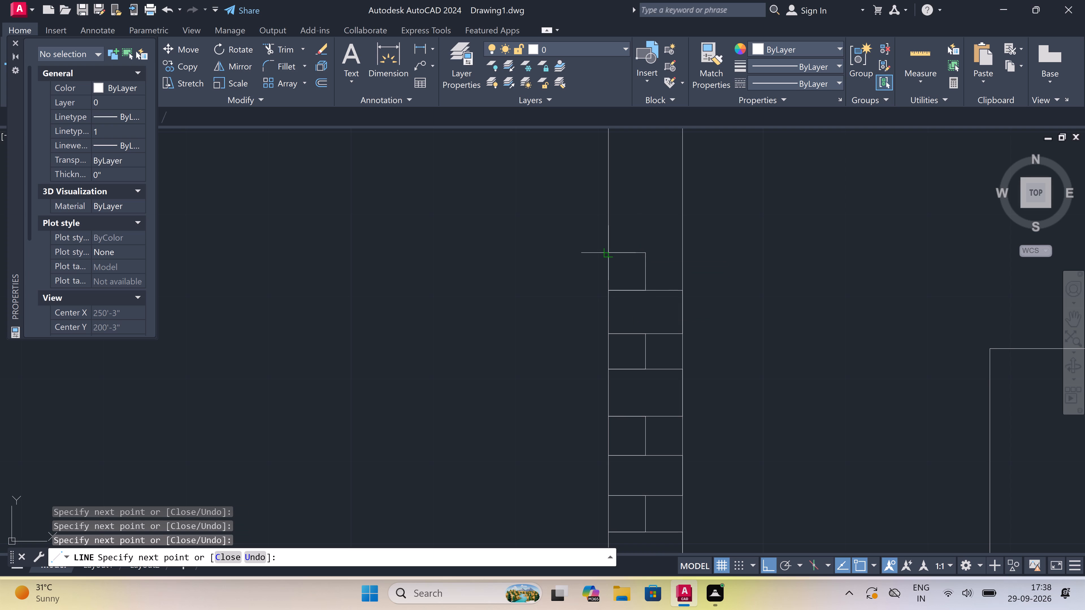
{"action": "left_click", "coordinate": [605, 253]}
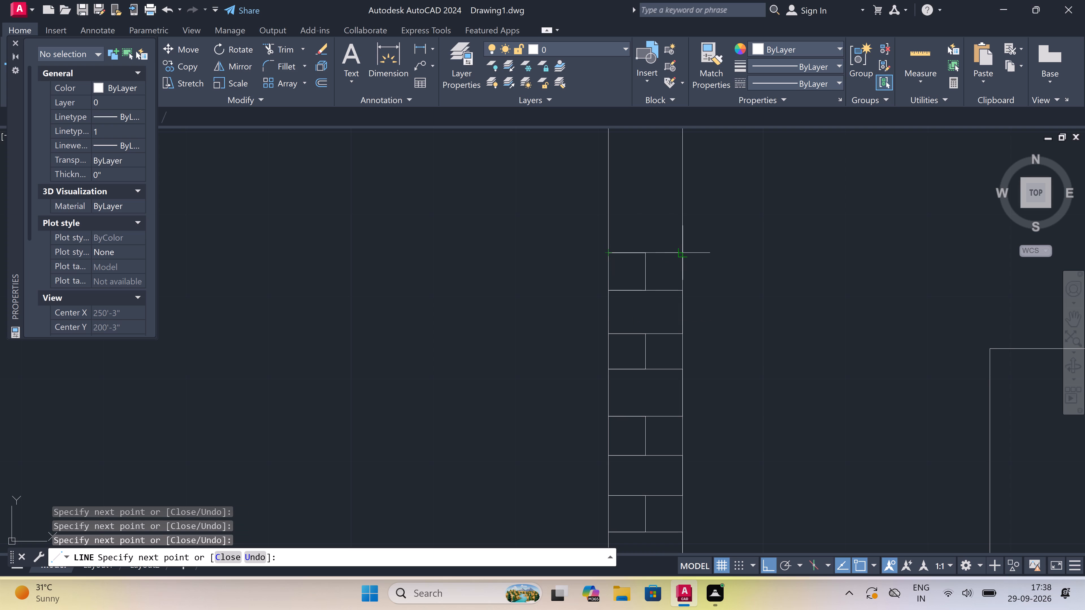
{"action": "left_click", "coordinate": [681, 250]}
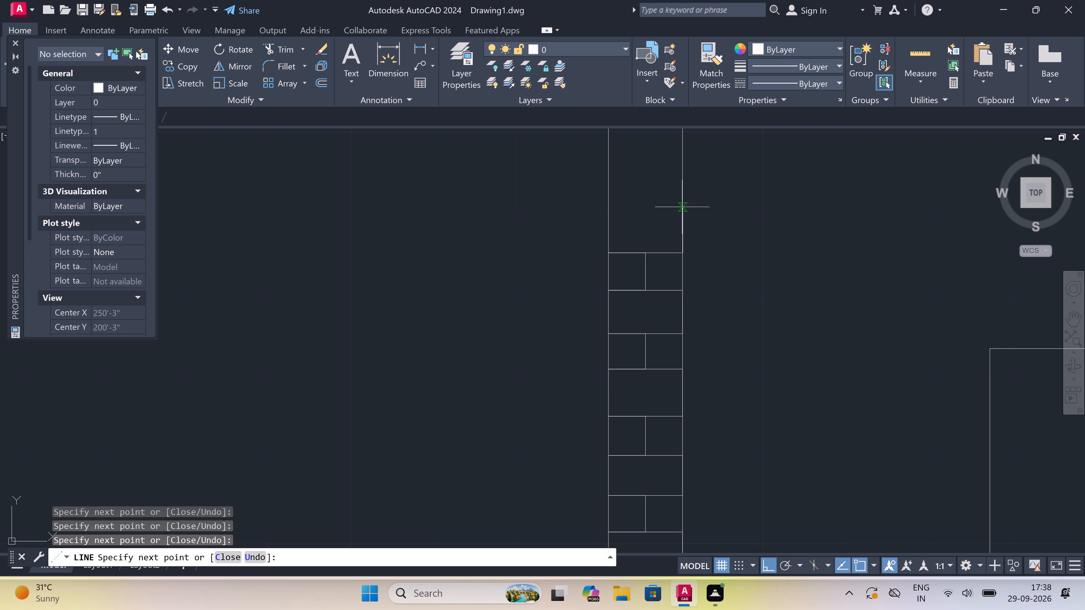
Extend the brick pattern up the wall with another full-width joint, a mid-wall vertical about 4" tall, and a full-width capping line.
{"action": "left_click", "coordinate": [682, 207]}
{"action": "left_click", "coordinate": [611, 207]}
{"action": "left_click", "coordinate": [645, 208]}
{"action": "scroll", "coordinate": [646, 207], "scroll_direction": "down", "scroll_amount": 4}
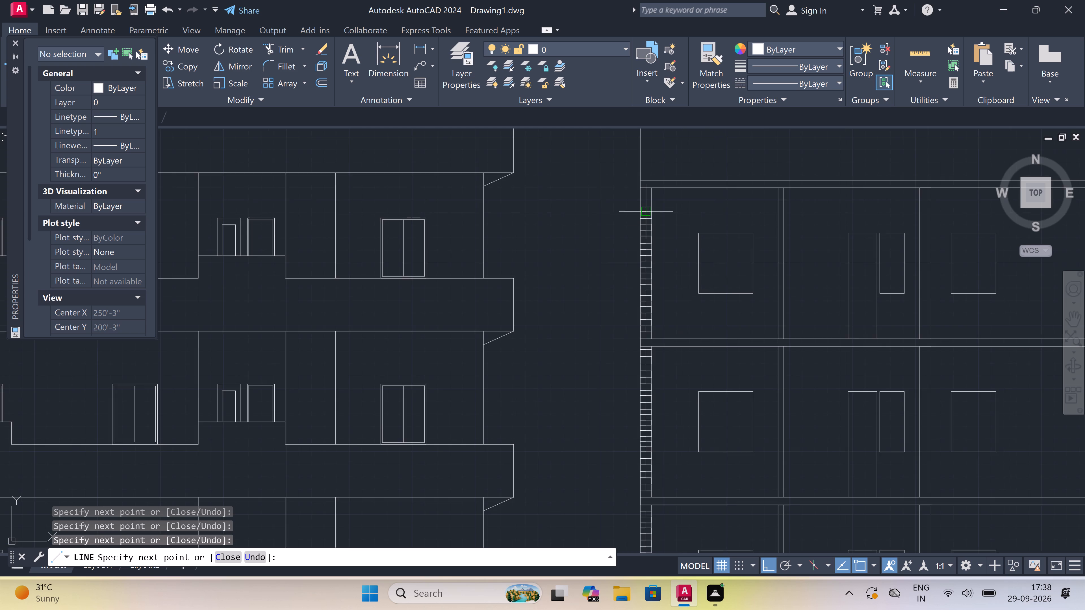
{"action": "scroll", "coordinate": [646, 217], "scroll_direction": "down", "scroll_amount": 2}
{"action": "scroll", "coordinate": [647, 208], "scroll_direction": "up", "scroll_amount": 6}
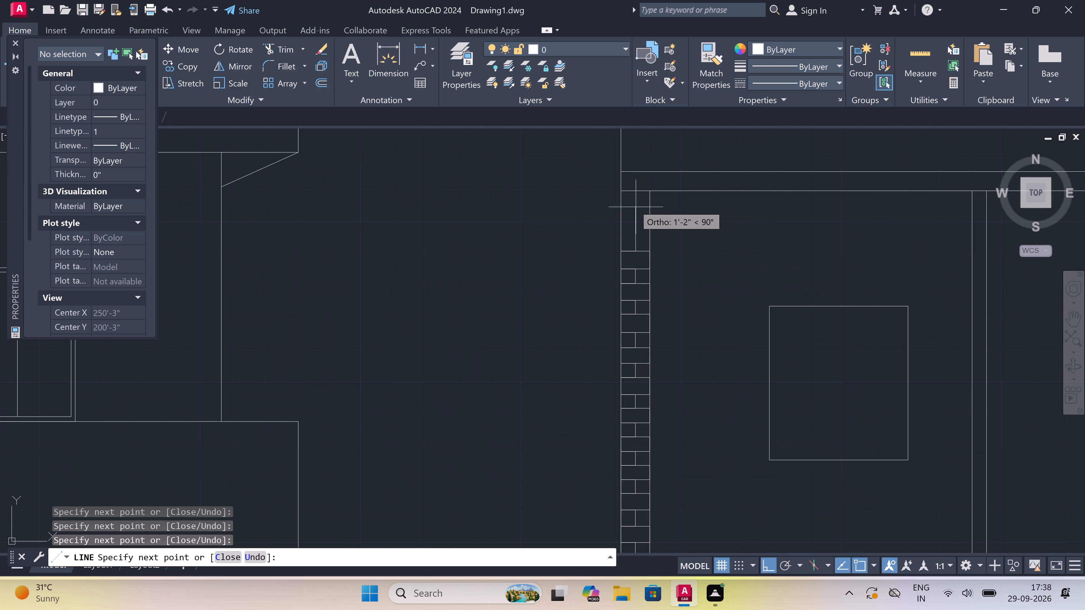
{"action": "scroll", "coordinate": [634, 205], "scroll_direction": "up", "scroll_amount": 1}
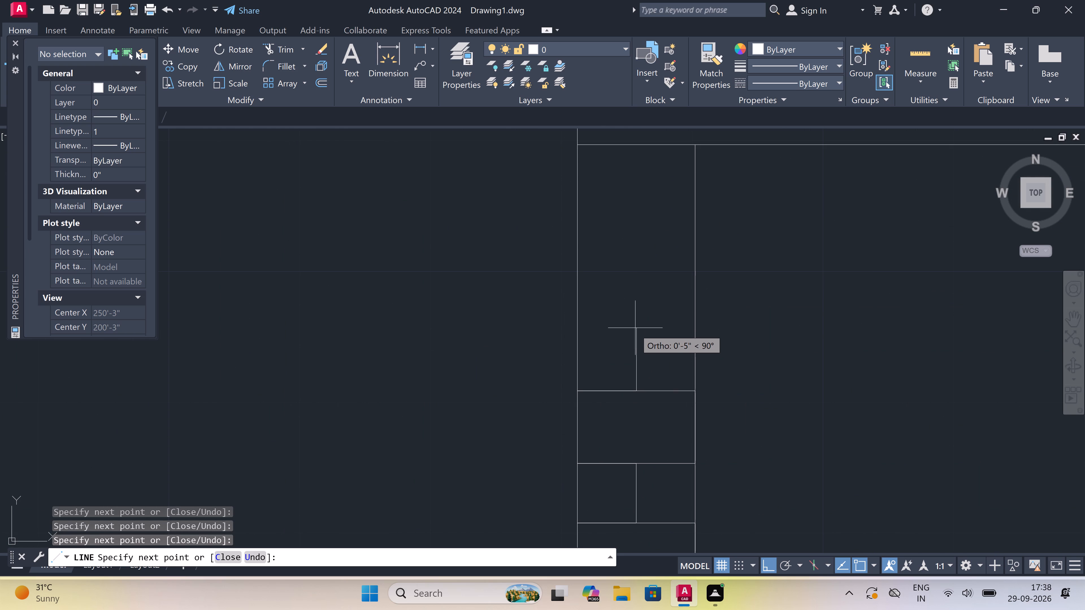
{"action": "left_click", "coordinate": [636, 334]}
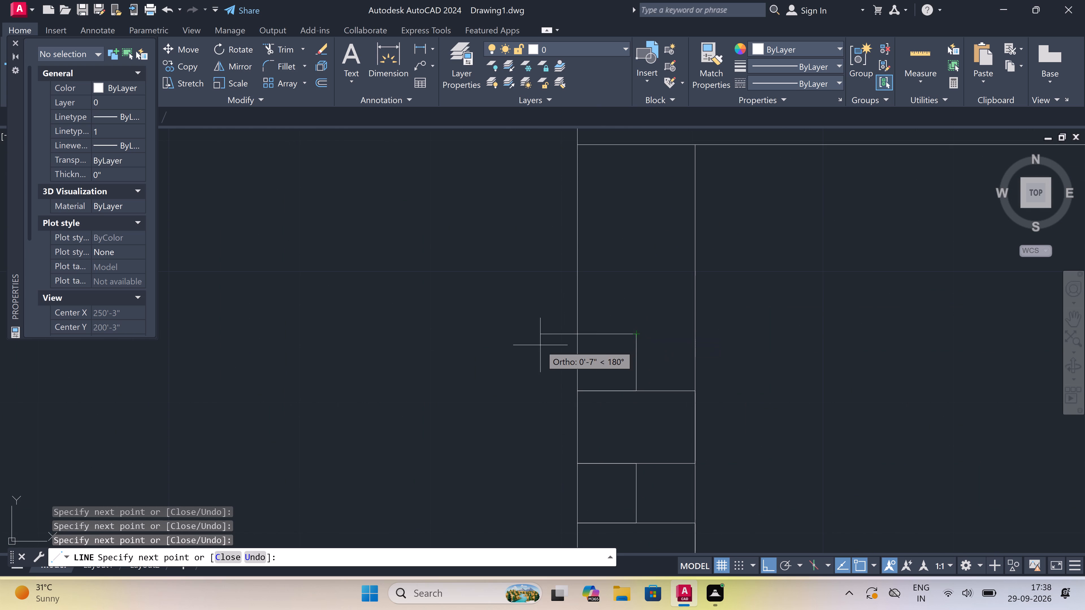
{"action": "double_click", "coordinate": [576, 332]}
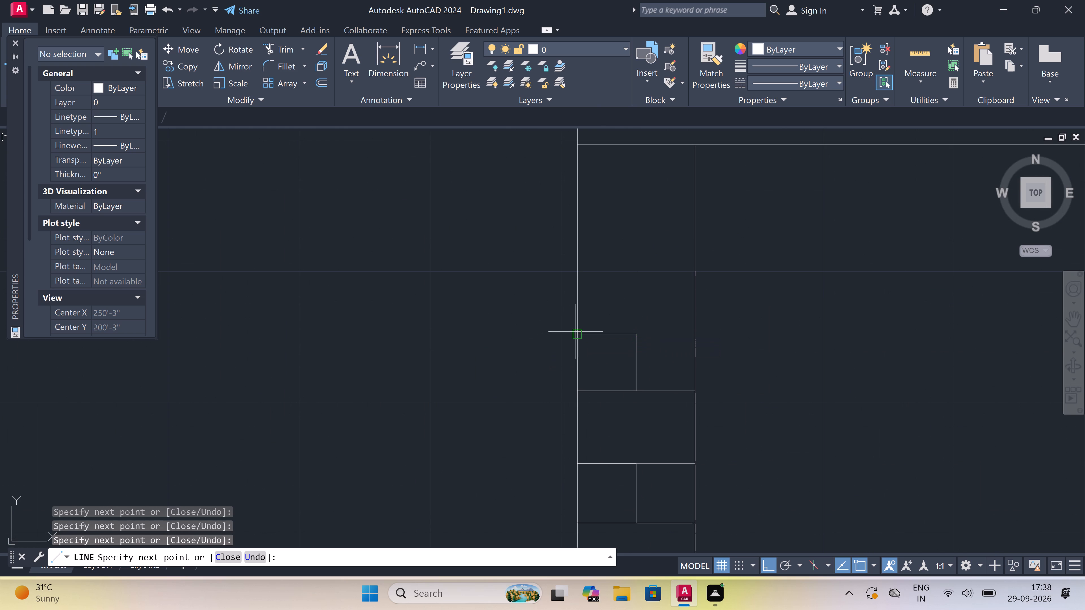
{"action": "left_click", "coordinate": [695, 332]}
Add one more full-width joint near the wall's top, with a mid-wall vertical about 4" tall and a full-width capping line.
{"action": "left_click", "coordinate": [693, 276]}
{"action": "left_click", "coordinate": [577, 277]}
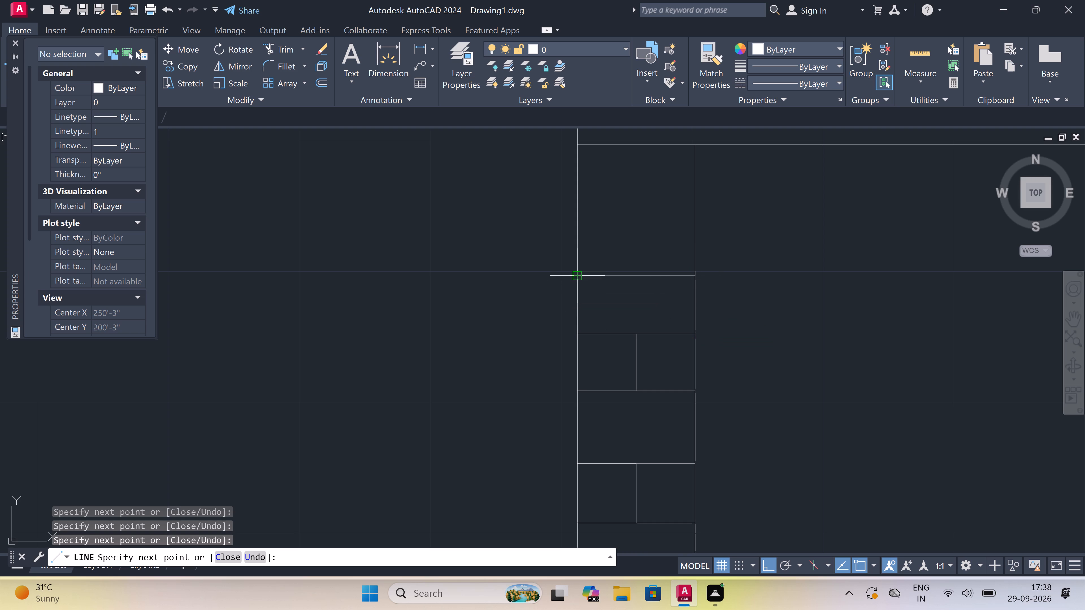
{"action": "left_click", "coordinate": [633, 273]}
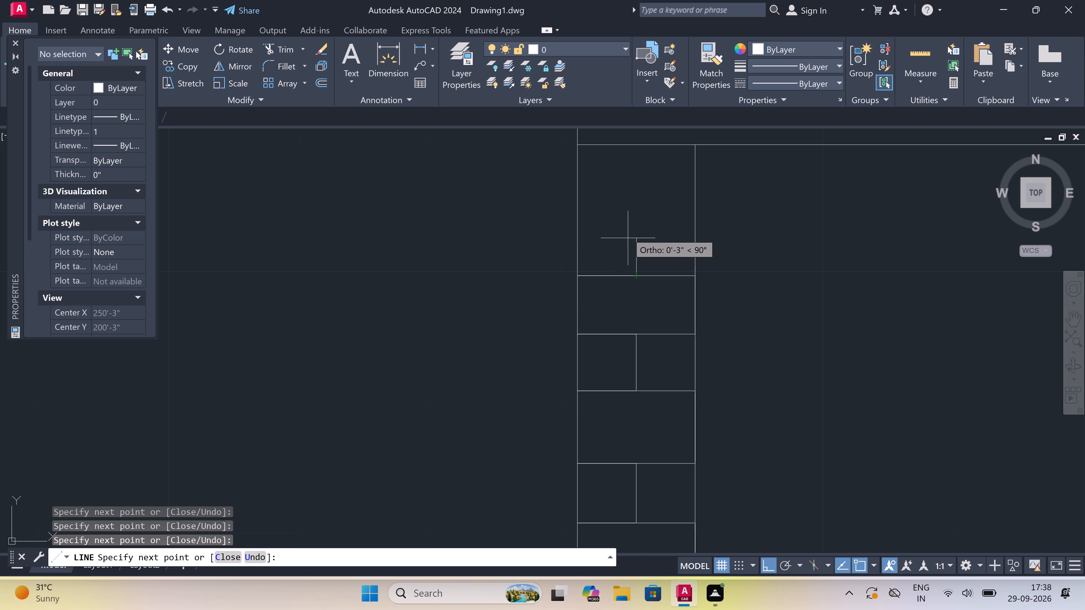
{"action": "left_click", "coordinate": [632, 218]}
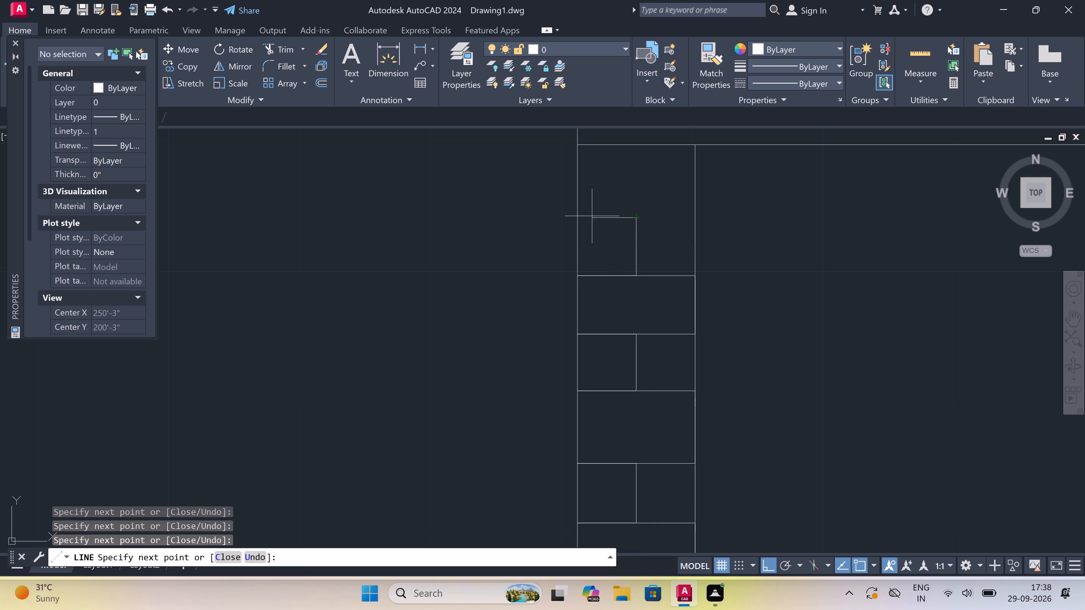
{"action": "left_click", "coordinate": [579, 216]}
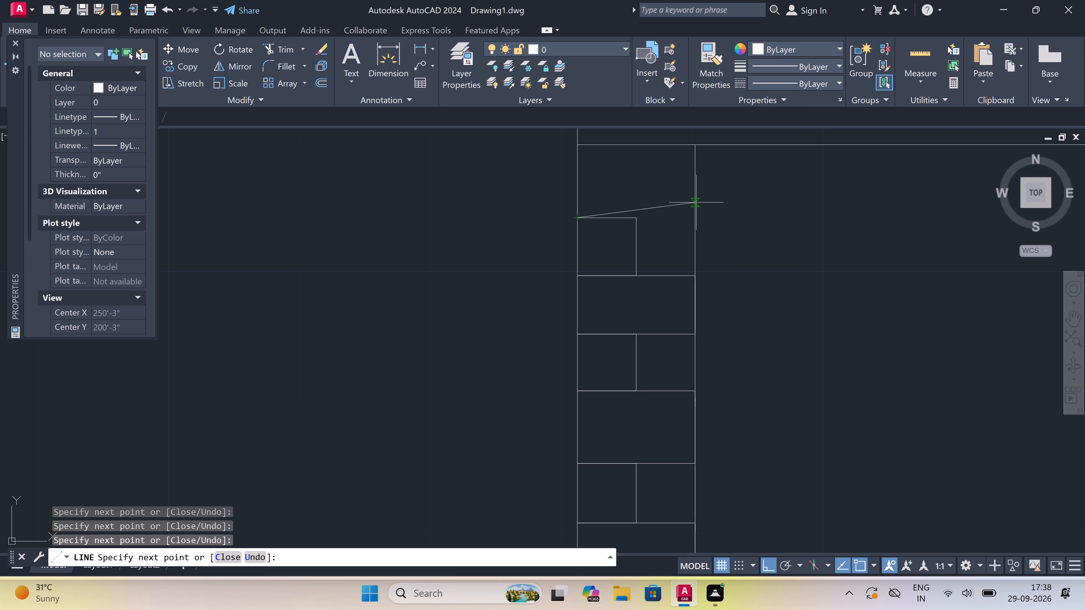
{"action": "left_click", "coordinate": [694, 213]}
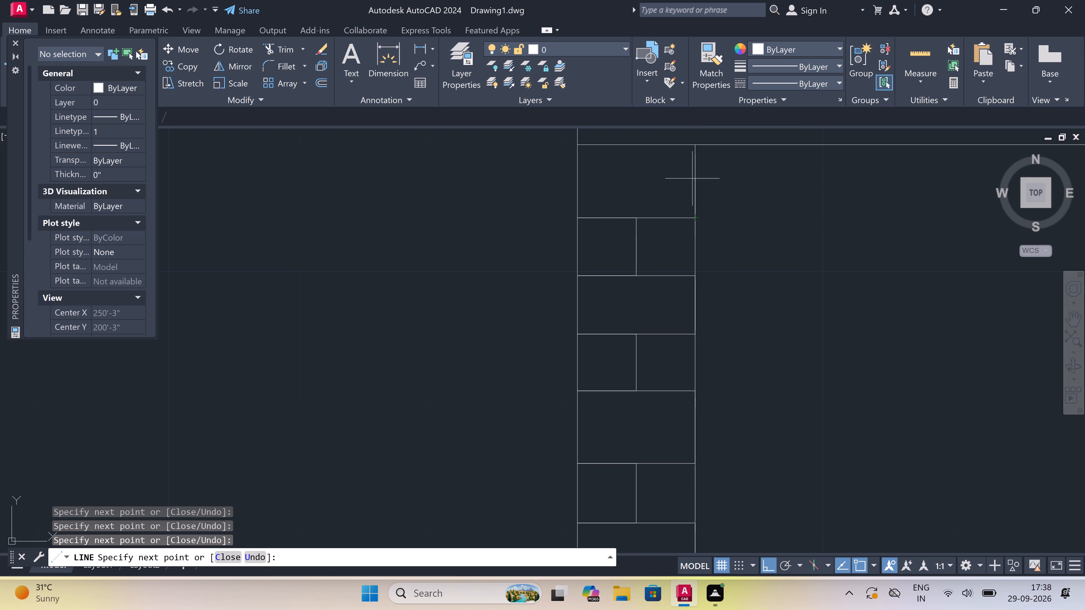
Close off the left wall's top-storey brickwork with a final full-width joint and a short mid-wall vertical up to the slab.
{"action": "left_click", "coordinate": [691, 171]}
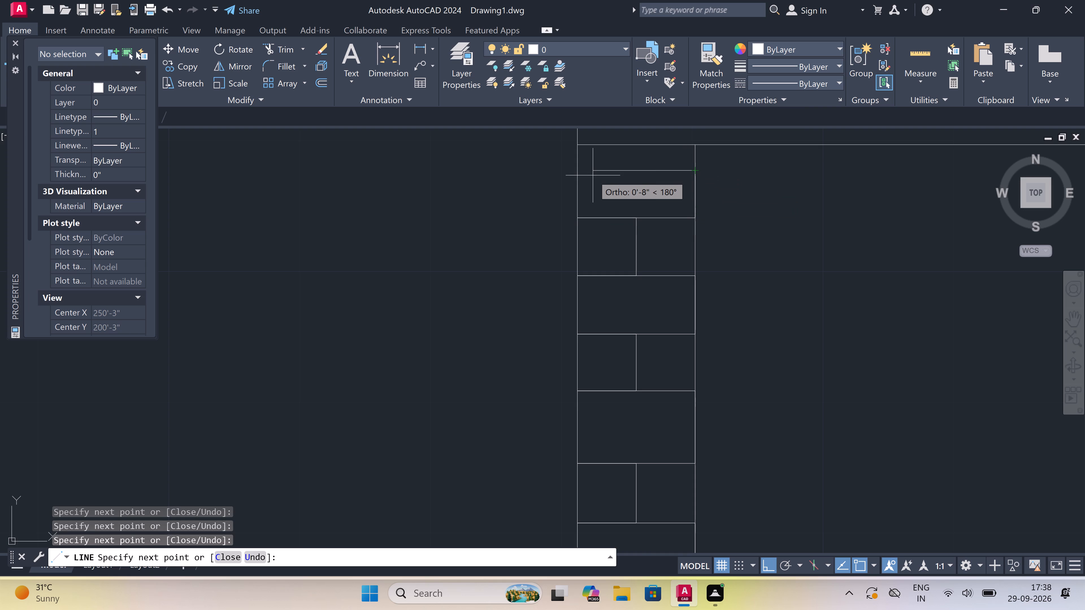
{"action": "left_click", "coordinate": [576, 173]}
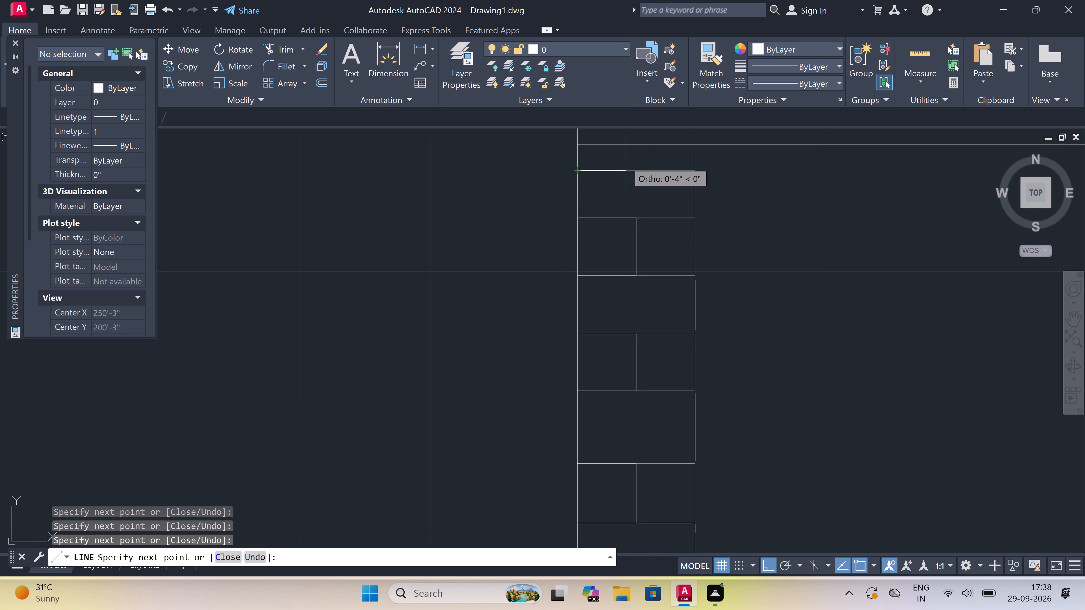
{"action": "left_click", "coordinate": [634, 169]}
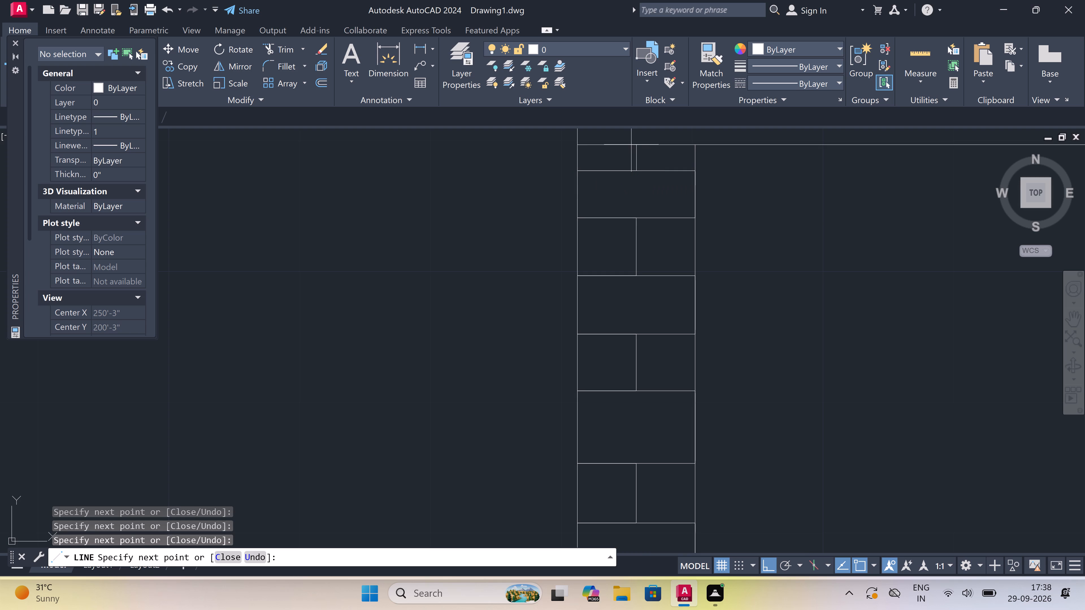
{"action": "left_click", "coordinate": [630, 143]}
{"action": "key", "text": "Escape"}
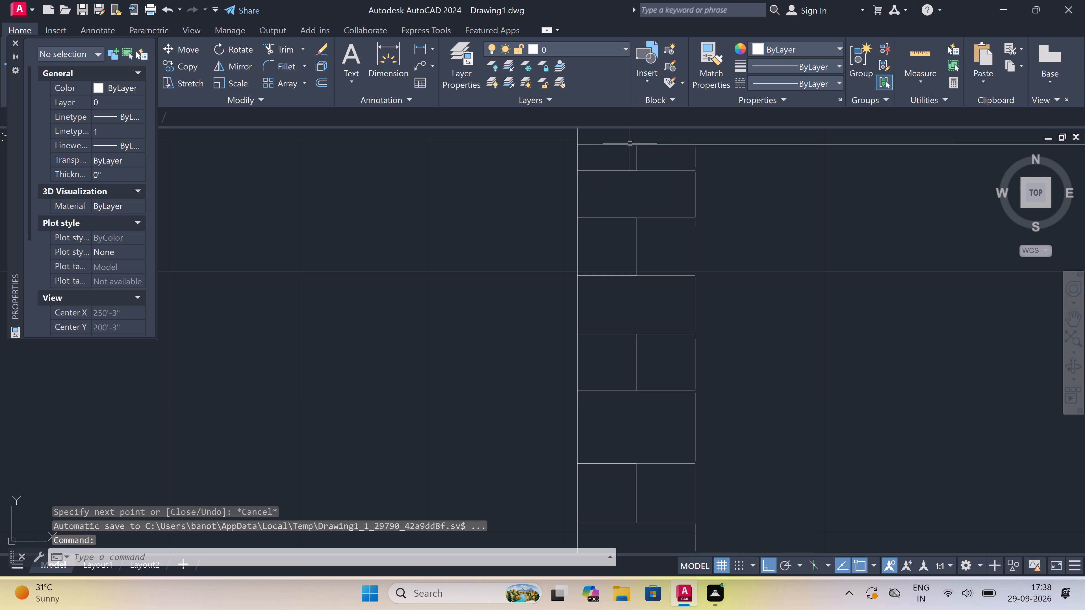
Examine the brick-joint pattern along the section's left outer wall across all three storeys.
{"action": "scroll", "coordinate": [590, 205], "scroll_direction": "down", "scroll_amount": 6}
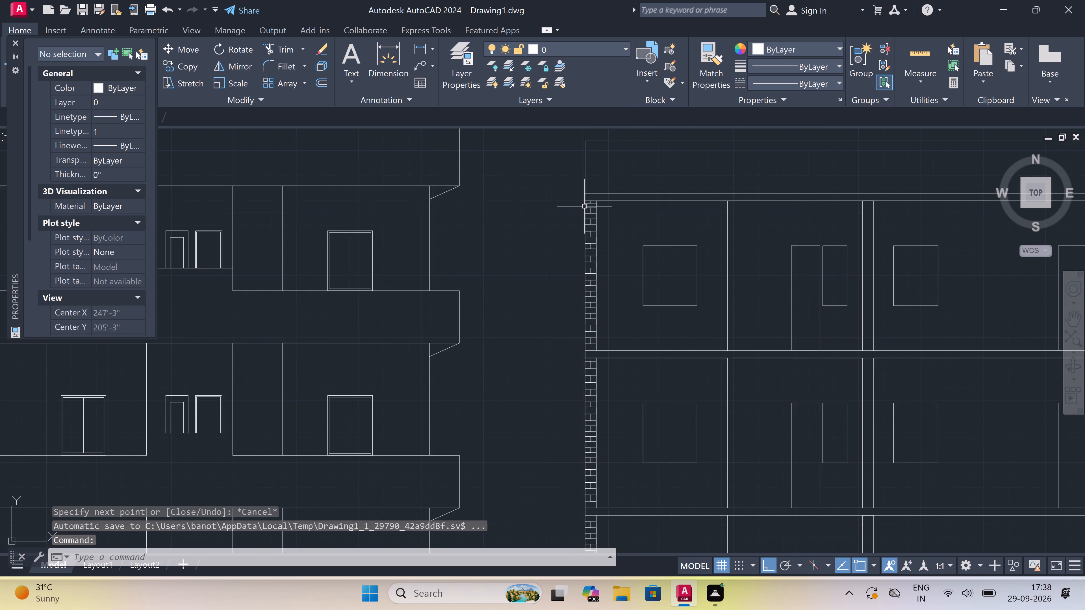
{"action": "scroll", "coordinate": [584, 207], "scroll_direction": "down", "scroll_amount": 3}
{"action": "scroll", "coordinate": [585, 213], "scroll_direction": "up", "scroll_amount": 2}
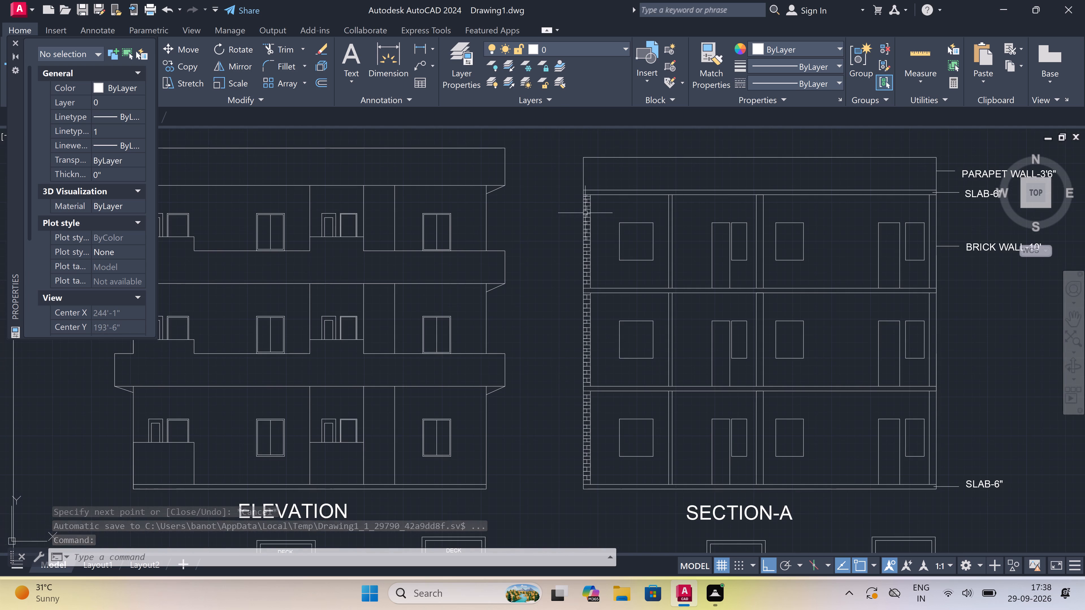
{"action": "scroll", "coordinate": [587, 234], "scroll_direction": "up", "scroll_amount": 3}
{"action": "scroll", "coordinate": [587, 234], "scroll_direction": "down", "scroll_amount": 2}
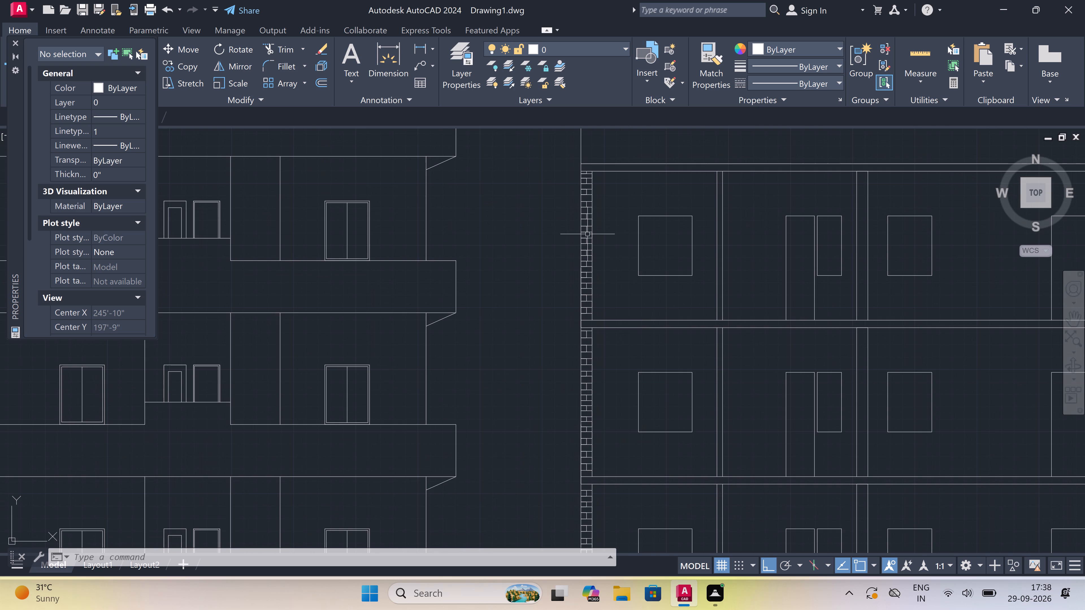
{"action": "scroll", "coordinate": [587, 234], "scroll_direction": "up", "scroll_amount": 1}
{"action": "scroll", "coordinate": [587, 234], "scroll_direction": "down", "scroll_amount": 1}
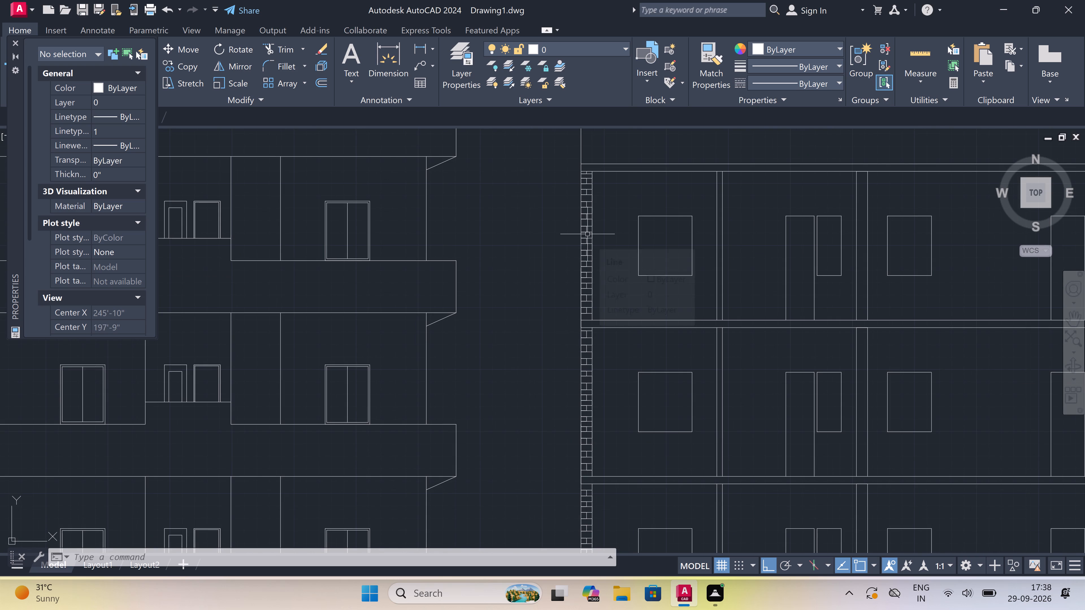
{"action": "scroll", "coordinate": [588, 240], "scroll_direction": "down", "scroll_amount": 1}
{"action": "scroll", "coordinate": [592, 360], "scroll_direction": "up", "scroll_amount": 1}
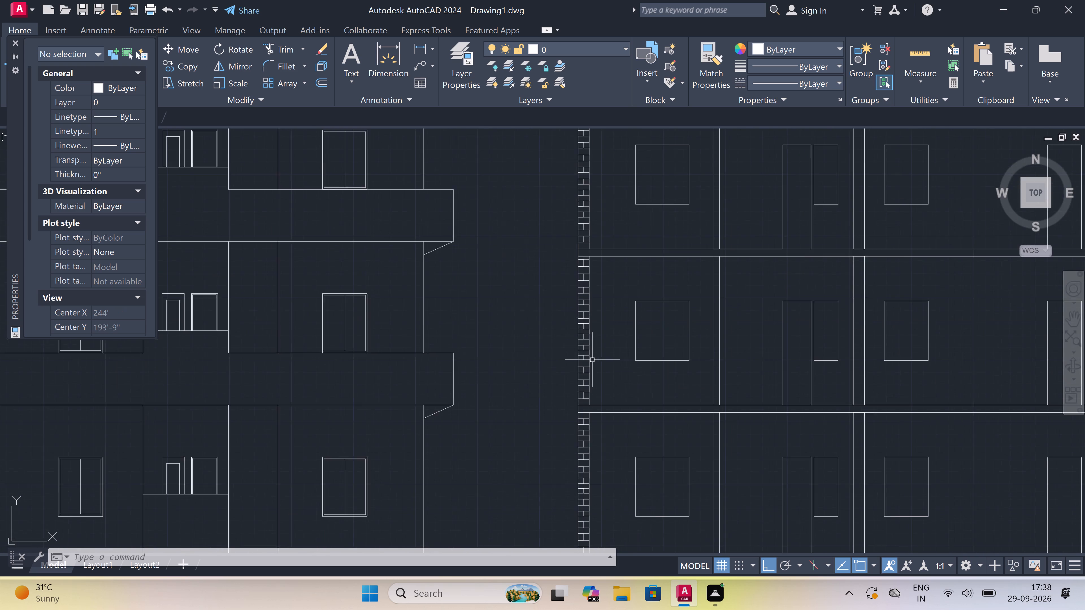
{"action": "scroll", "coordinate": [592, 360], "scroll_direction": "up", "scroll_amount": 1}
{"action": "scroll", "coordinate": [592, 356], "scroll_direction": "down", "scroll_amount": 2}
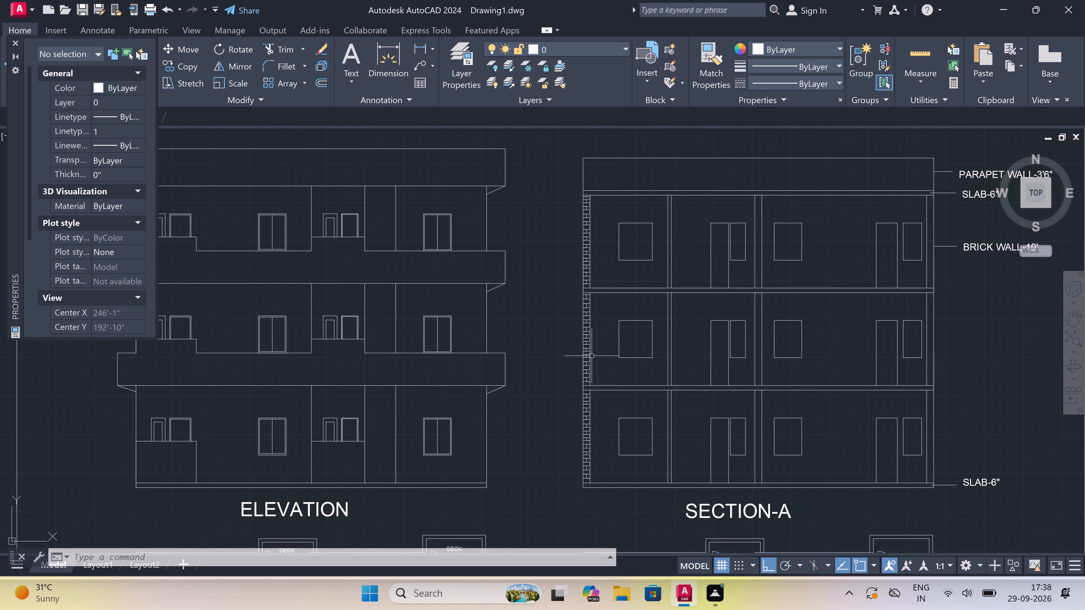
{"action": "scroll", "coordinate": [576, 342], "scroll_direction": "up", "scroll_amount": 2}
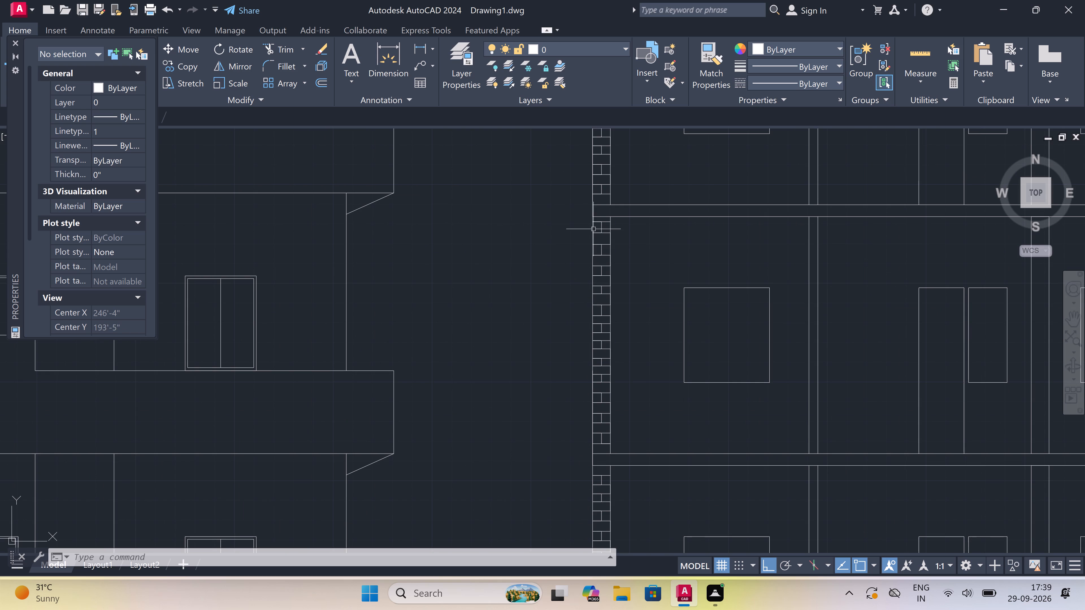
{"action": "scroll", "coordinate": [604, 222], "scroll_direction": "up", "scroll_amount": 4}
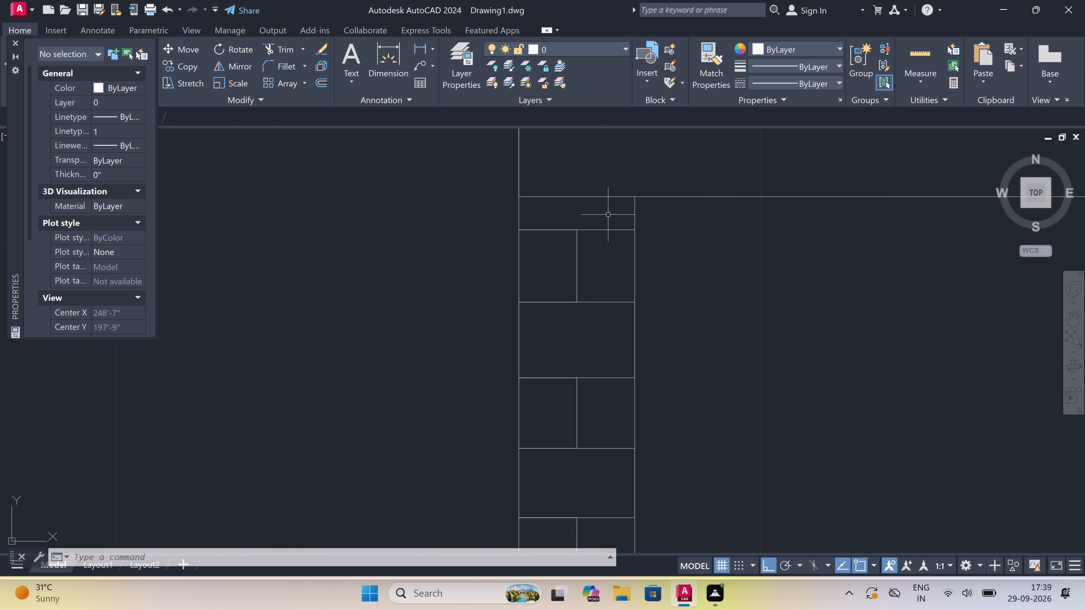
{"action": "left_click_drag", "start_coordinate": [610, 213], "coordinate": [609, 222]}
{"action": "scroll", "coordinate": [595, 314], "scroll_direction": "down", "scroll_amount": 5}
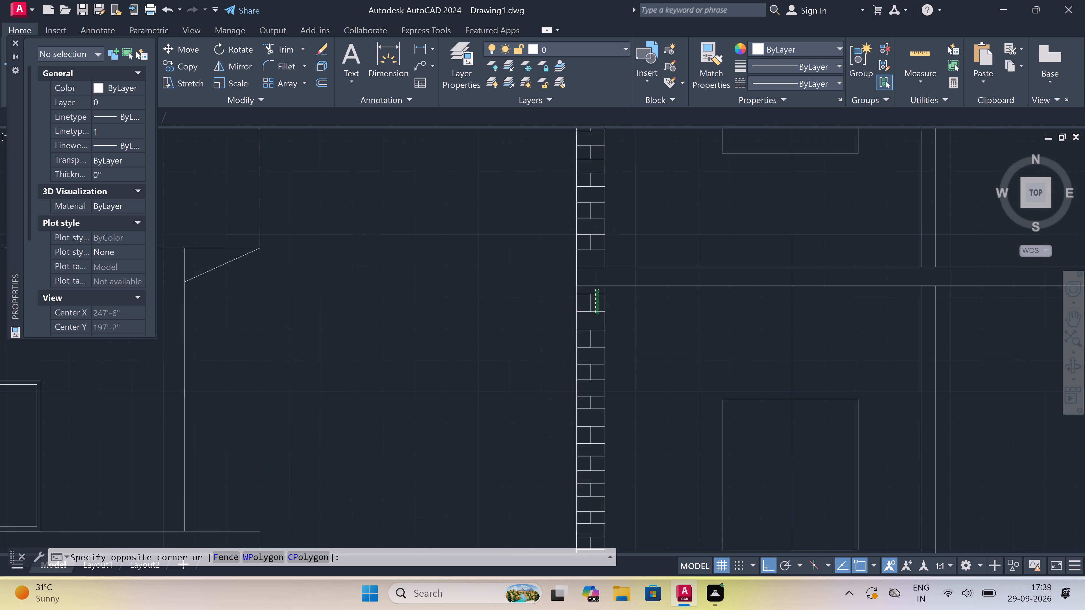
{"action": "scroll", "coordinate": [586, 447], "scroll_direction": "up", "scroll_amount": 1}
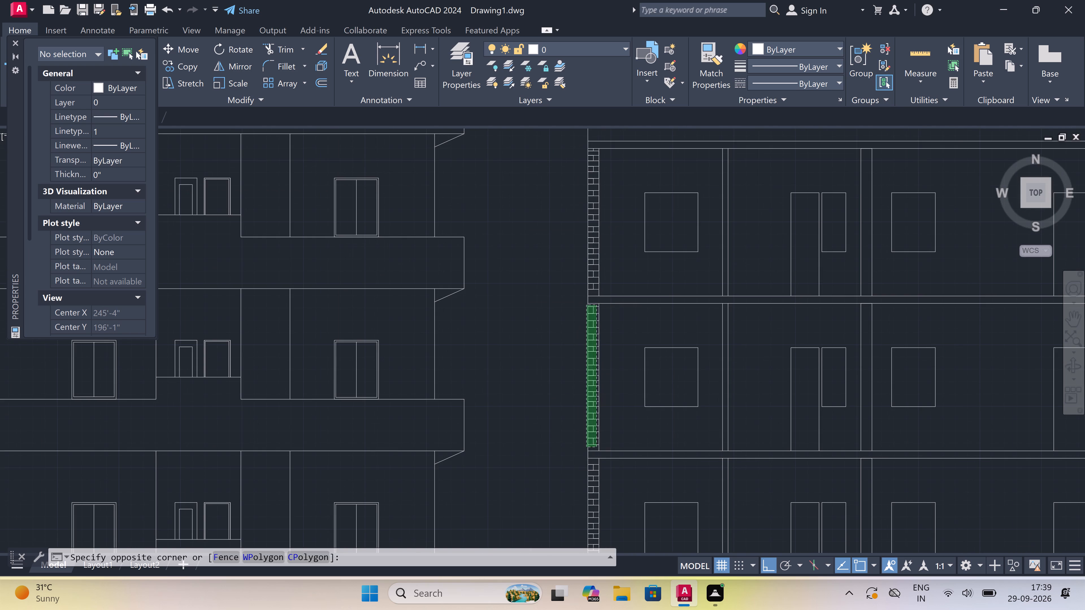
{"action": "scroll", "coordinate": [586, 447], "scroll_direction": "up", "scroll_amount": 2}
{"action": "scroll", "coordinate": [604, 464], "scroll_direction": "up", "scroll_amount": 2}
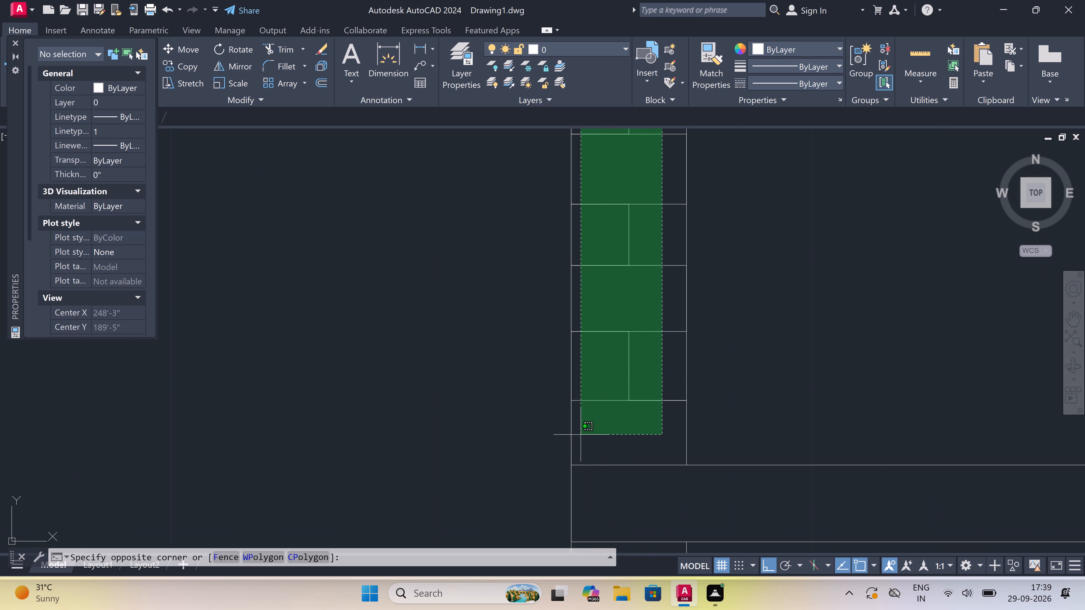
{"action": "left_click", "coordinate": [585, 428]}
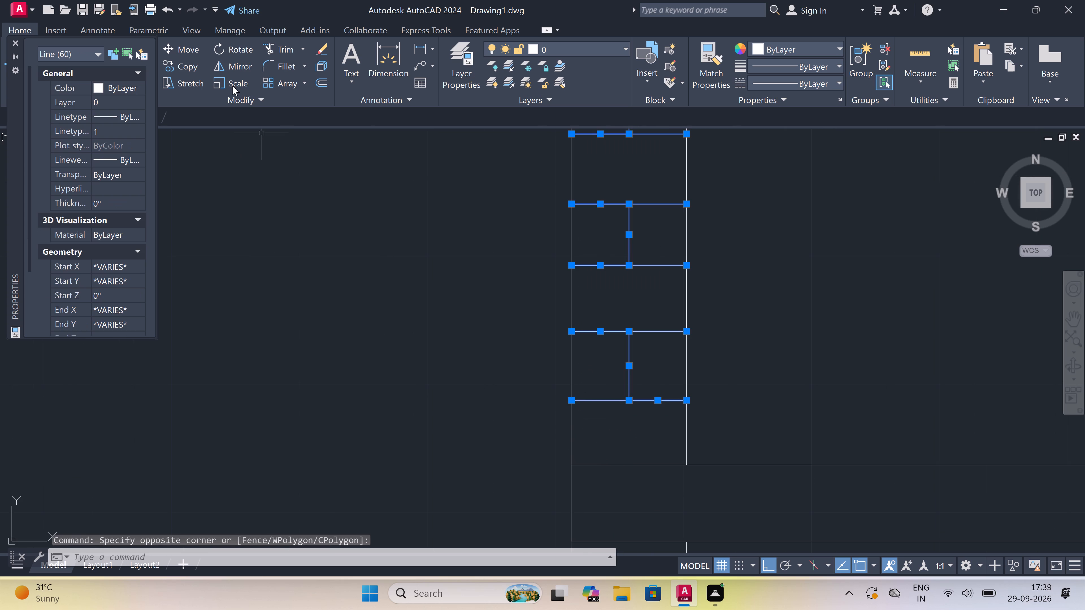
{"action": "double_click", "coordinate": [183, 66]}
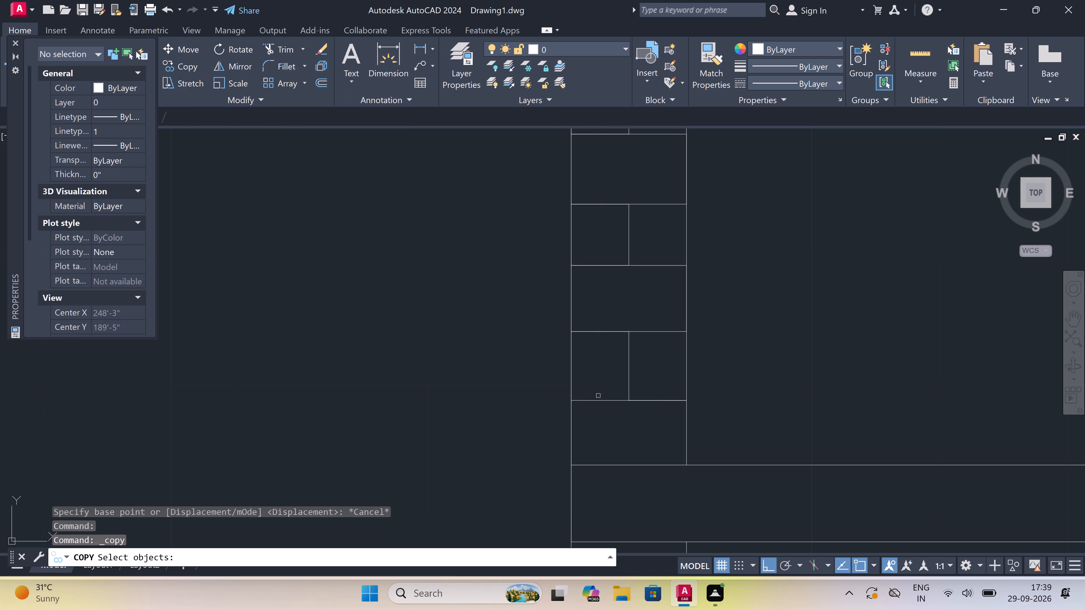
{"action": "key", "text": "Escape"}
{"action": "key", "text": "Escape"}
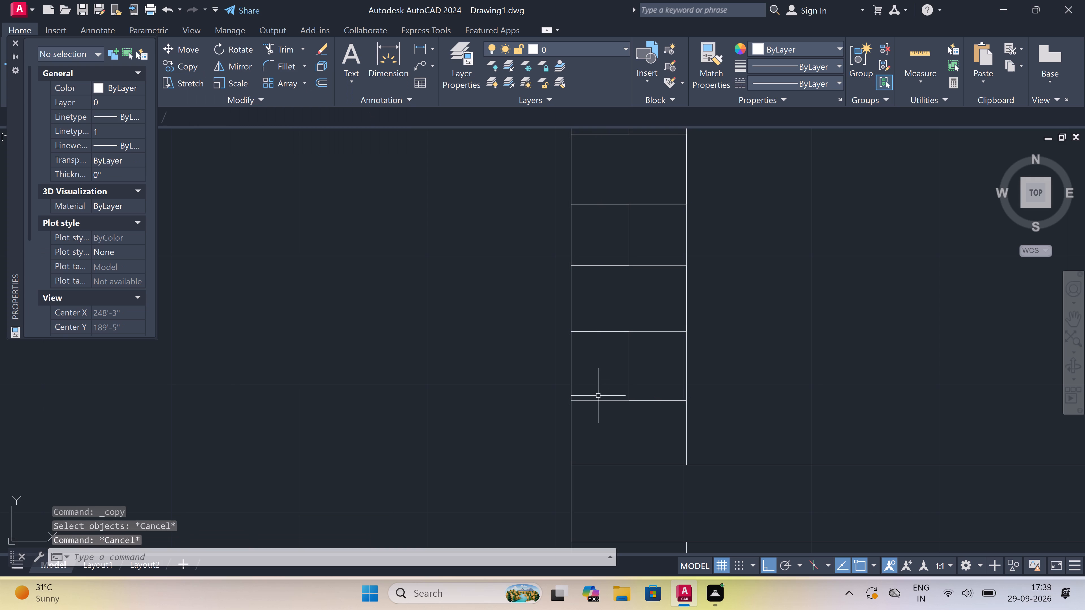
Copy the left outer wall's middle-storey brick joints from the wall's lower outer corner into the second interior wall on the ground storey.
{"action": "scroll", "coordinate": [600, 396], "scroll_direction": "down", "scroll_amount": 4}
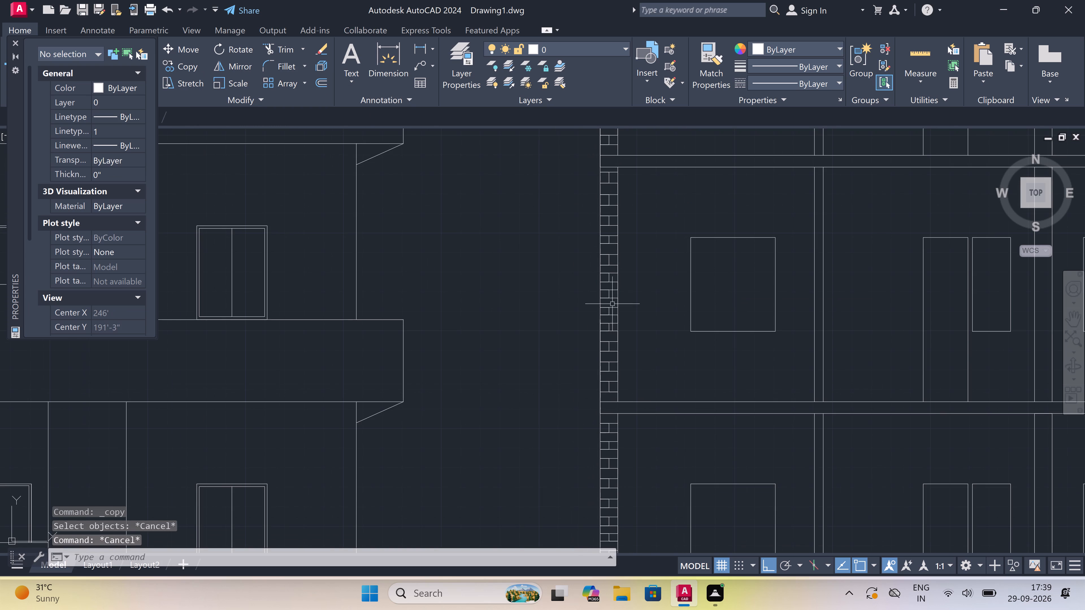
{"action": "scroll", "coordinate": [608, 178], "scroll_direction": "up", "scroll_amount": 3}
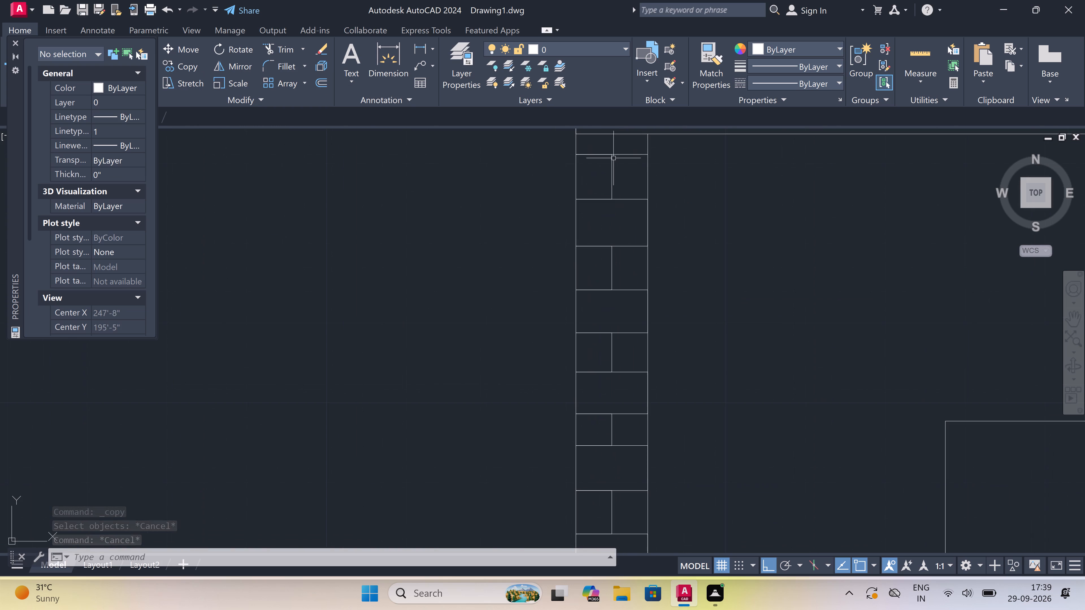
{"action": "left_click", "coordinate": [627, 142]}
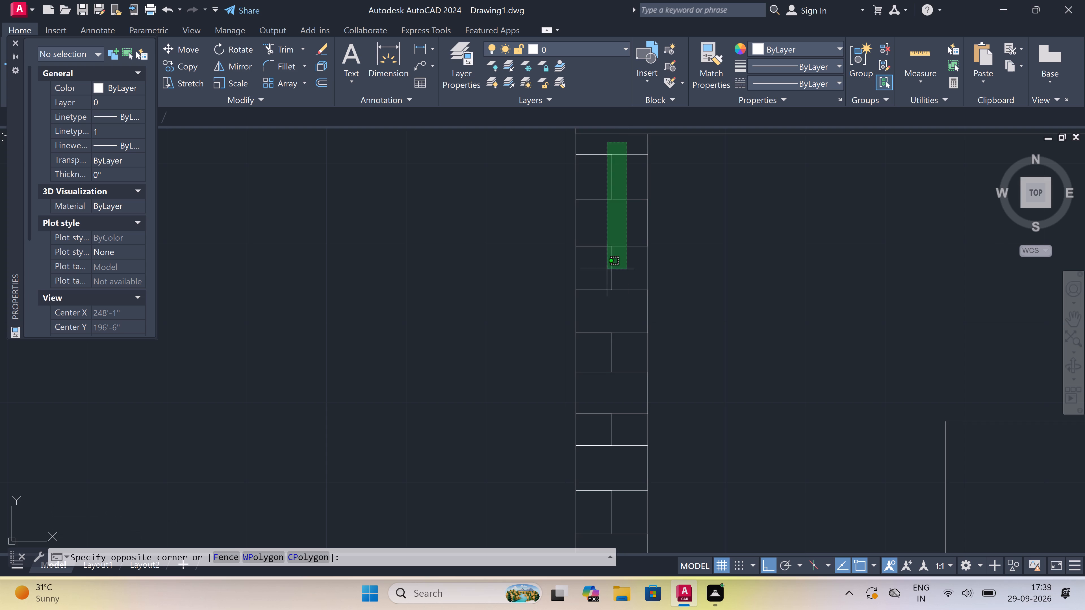
{"action": "scroll", "coordinate": [609, 319], "scroll_direction": "down", "scroll_amount": 2}
{"action": "scroll", "coordinate": [607, 400], "scroll_direction": "down", "scroll_amount": 2}
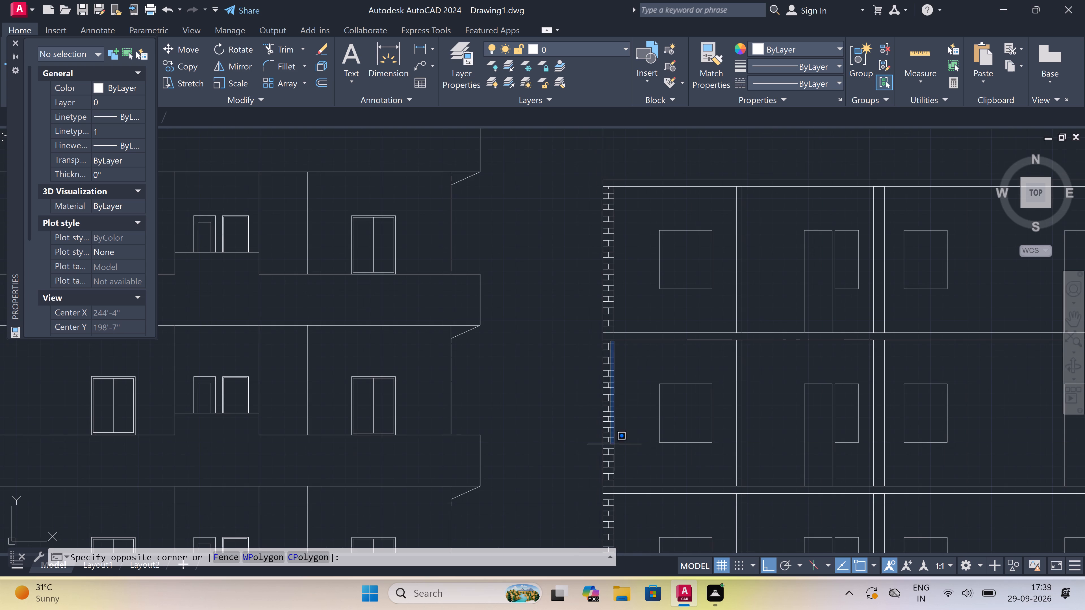
{"action": "scroll", "coordinate": [601, 483], "scroll_direction": "up", "scroll_amount": 3}
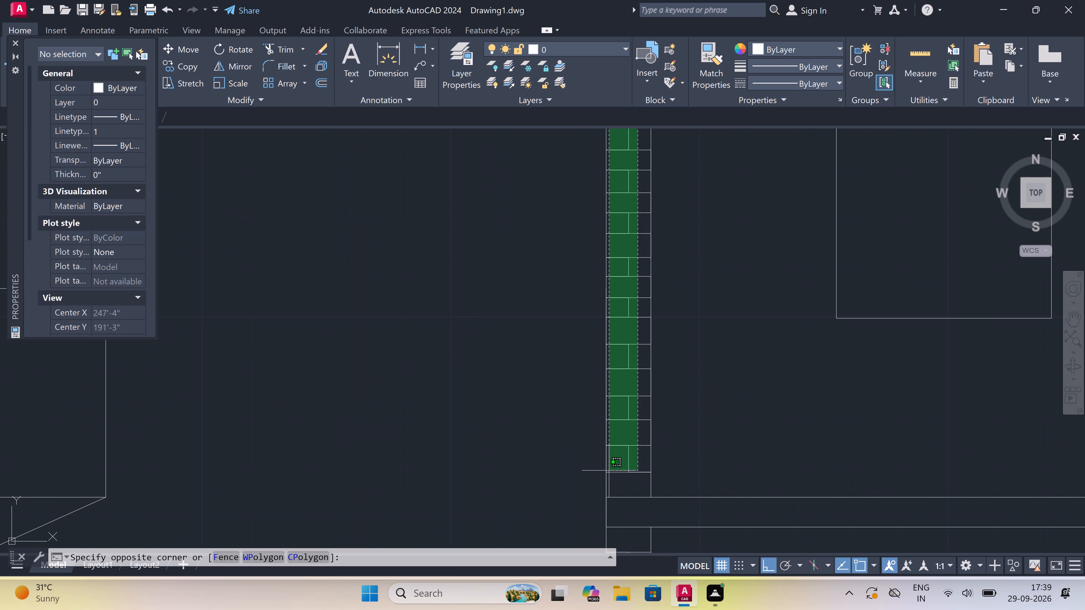
{"action": "scroll", "coordinate": [615, 489], "scroll_direction": "up", "scroll_amount": 2}
{"action": "double_click", "coordinate": [614, 477]}
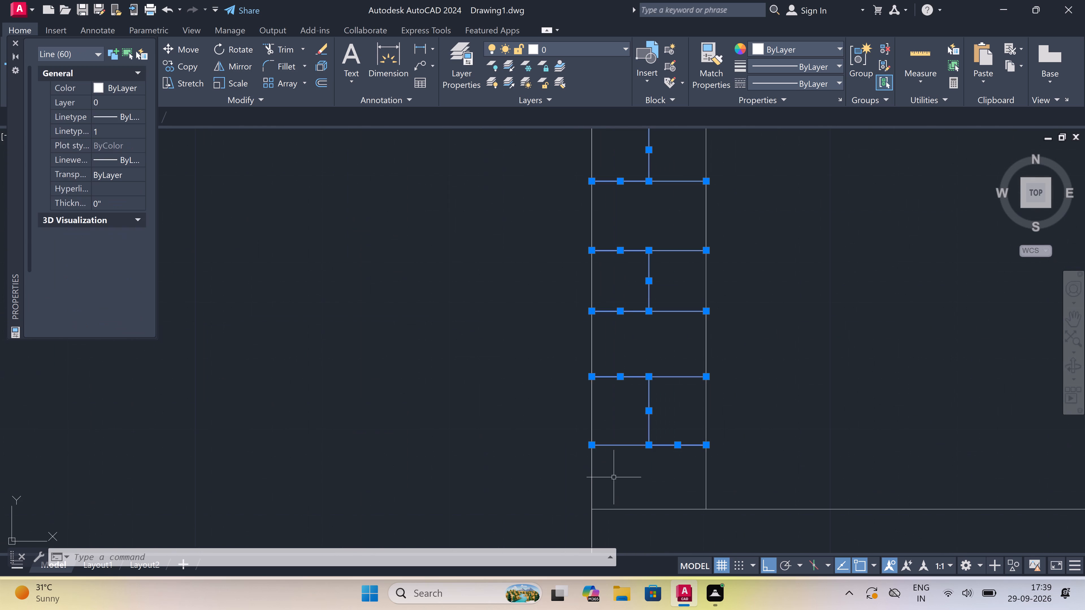
{"action": "left_click", "coordinate": [184, 62]}
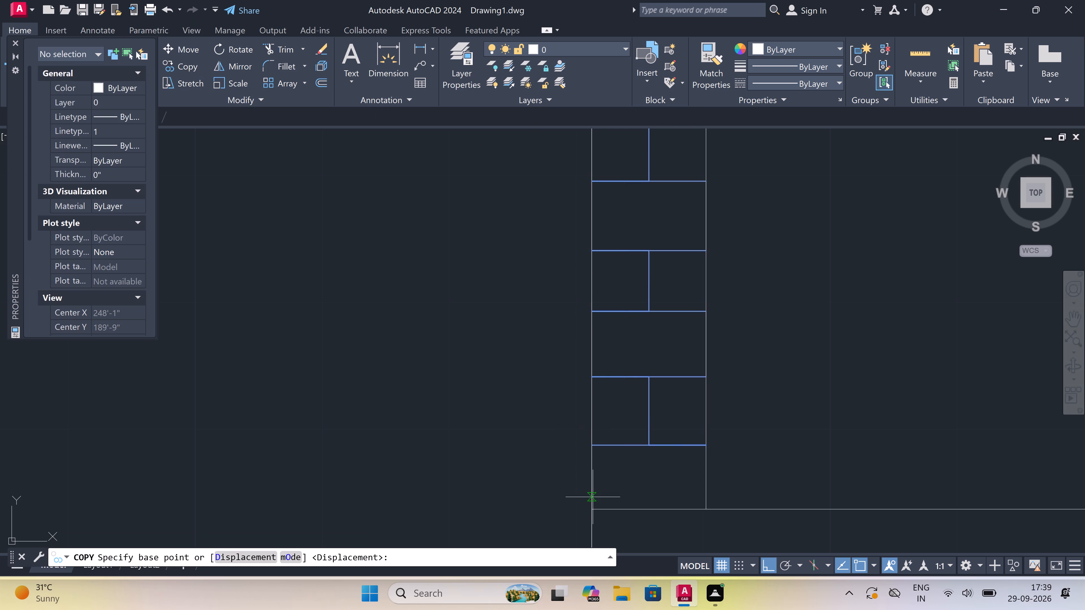
{"action": "left_click_drag", "start_coordinate": [593, 508], "coordinate": [594, 502]}
{"action": "scroll", "coordinate": [544, 383], "scroll_direction": "down", "scroll_amount": 1}
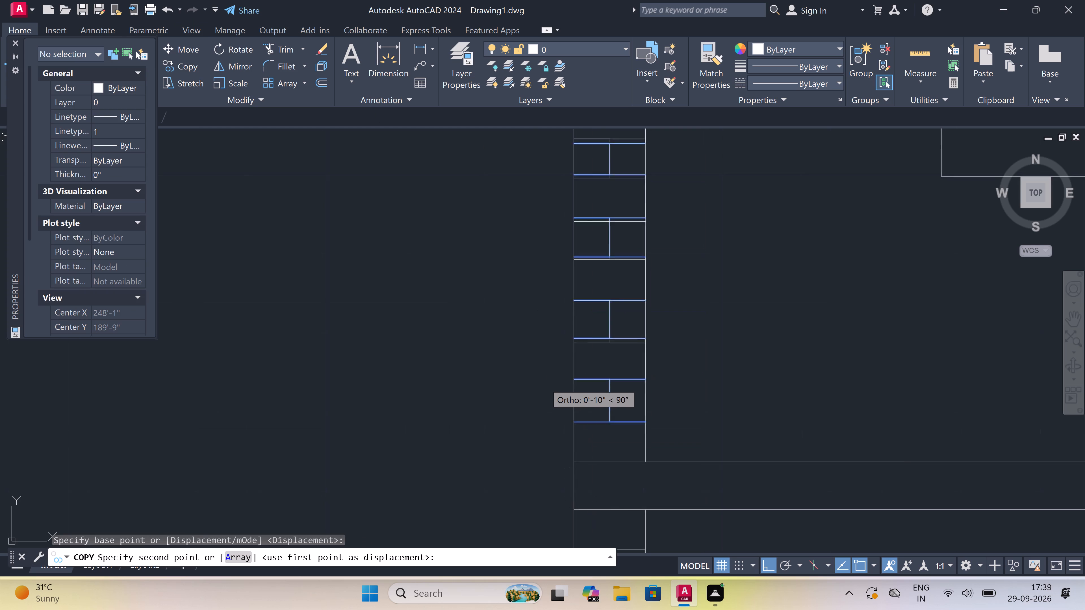
{"action": "scroll", "coordinate": [544, 383], "scroll_direction": "down", "scroll_amount": 5}
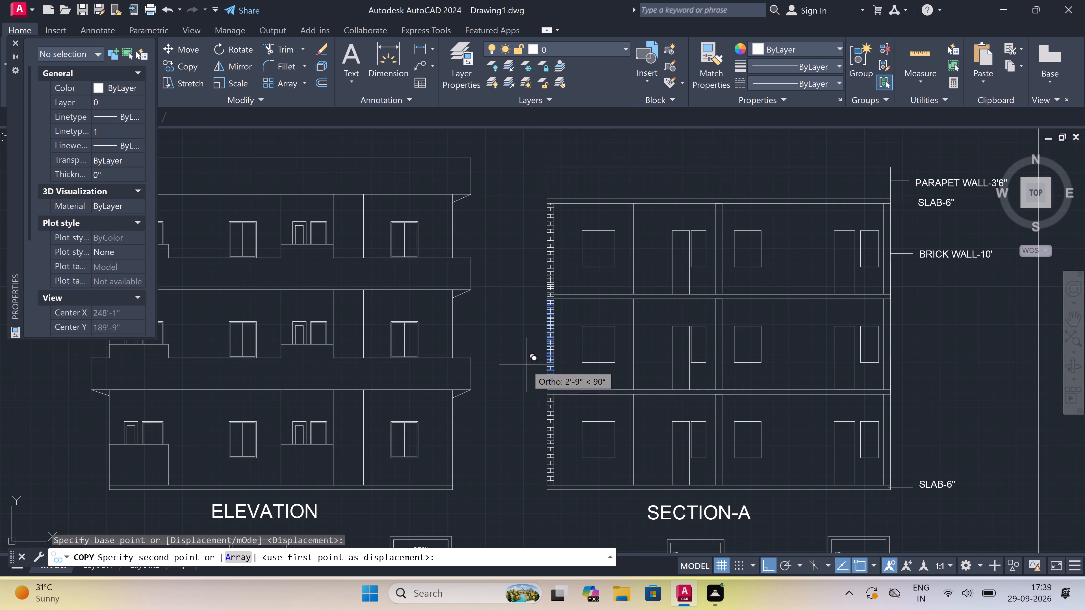
{"action": "key", "text": "F8"}
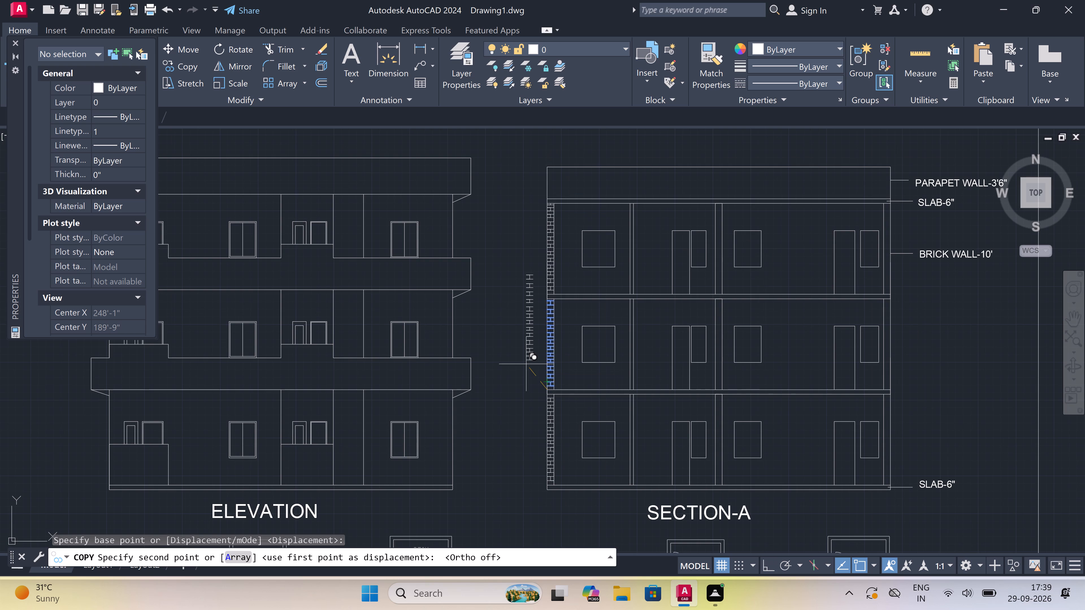
{"action": "scroll", "coordinate": [529, 361], "scroll_direction": "down", "scroll_amount": 1}
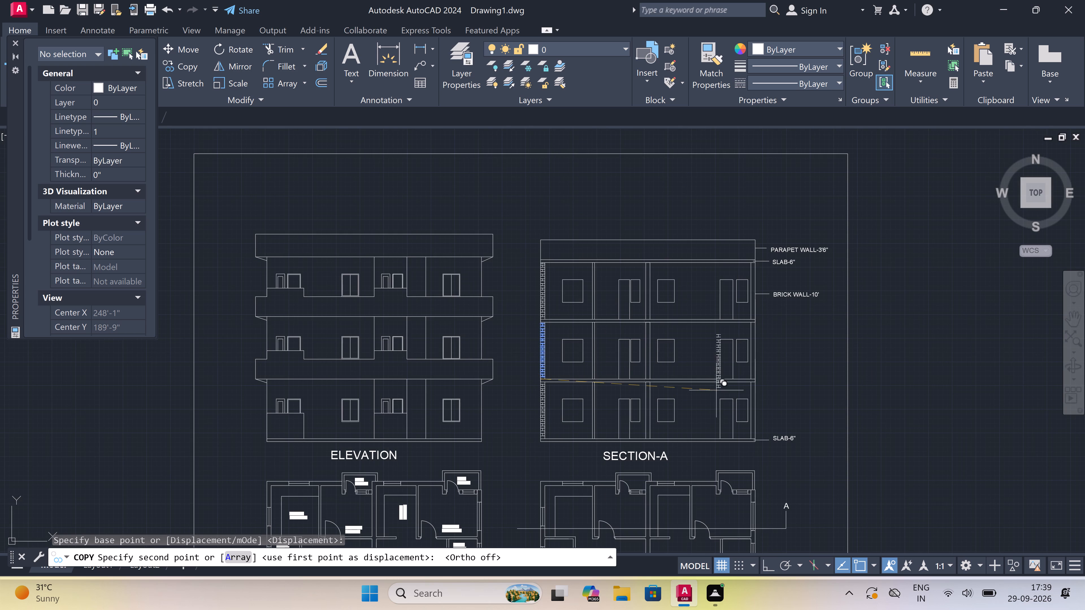
{"action": "scroll", "coordinate": [641, 446], "scroll_direction": "up", "scroll_amount": 2}
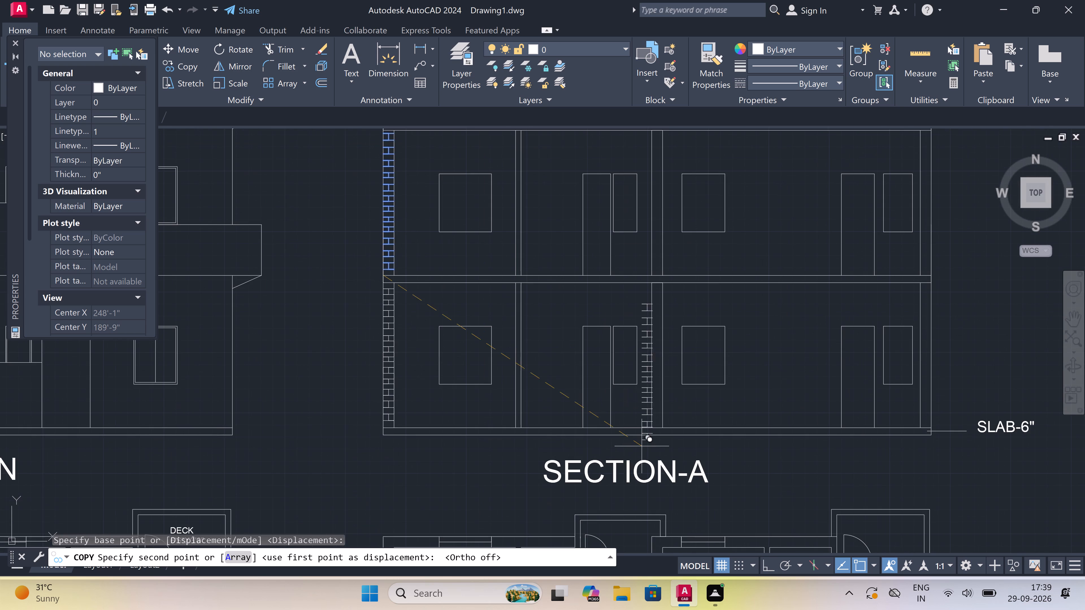
{"action": "scroll", "coordinate": [661, 411], "scroll_direction": "up", "scroll_amount": 4}
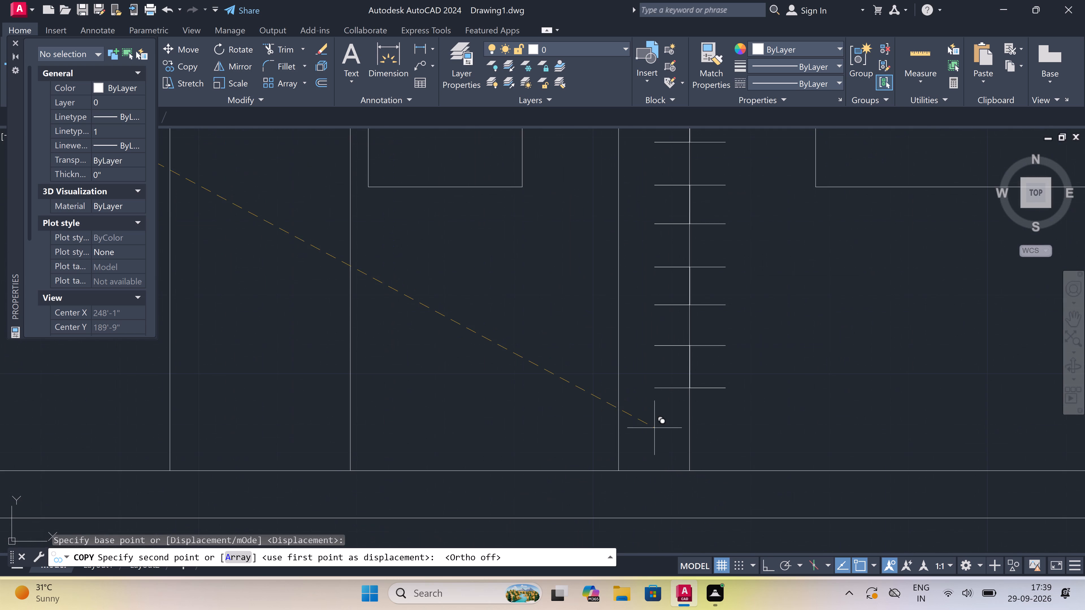
{"action": "left_click", "coordinate": [620, 474]}
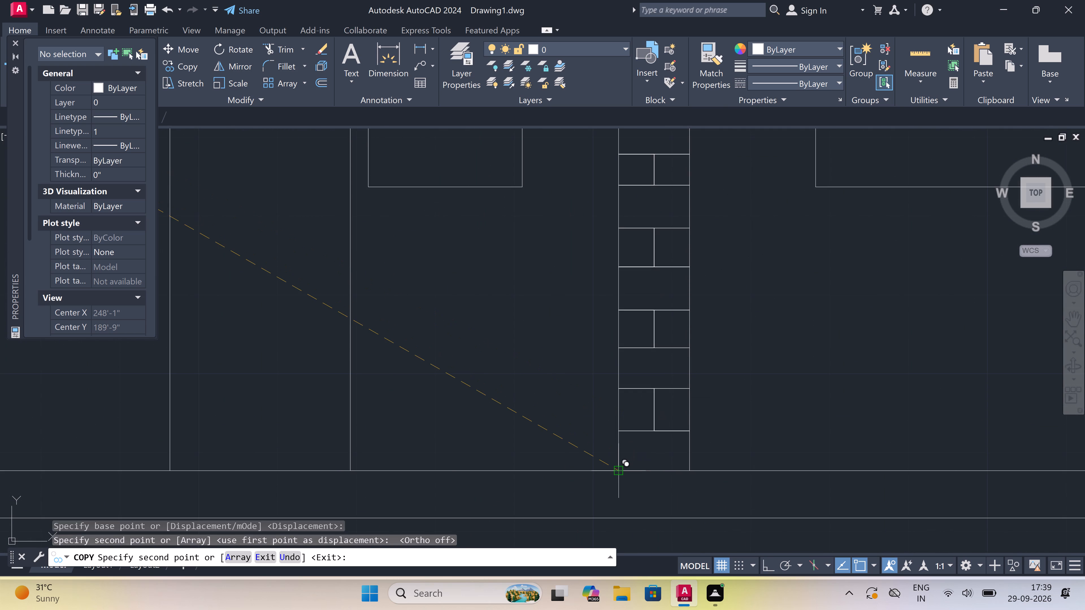
Place another copy of the brick joints in the second interior wall's middle storey, at its lower left corner on the slab.
{"action": "scroll", "coordinate": [621, 473], "scroll_direction": "down", "scroll_amount": 4}
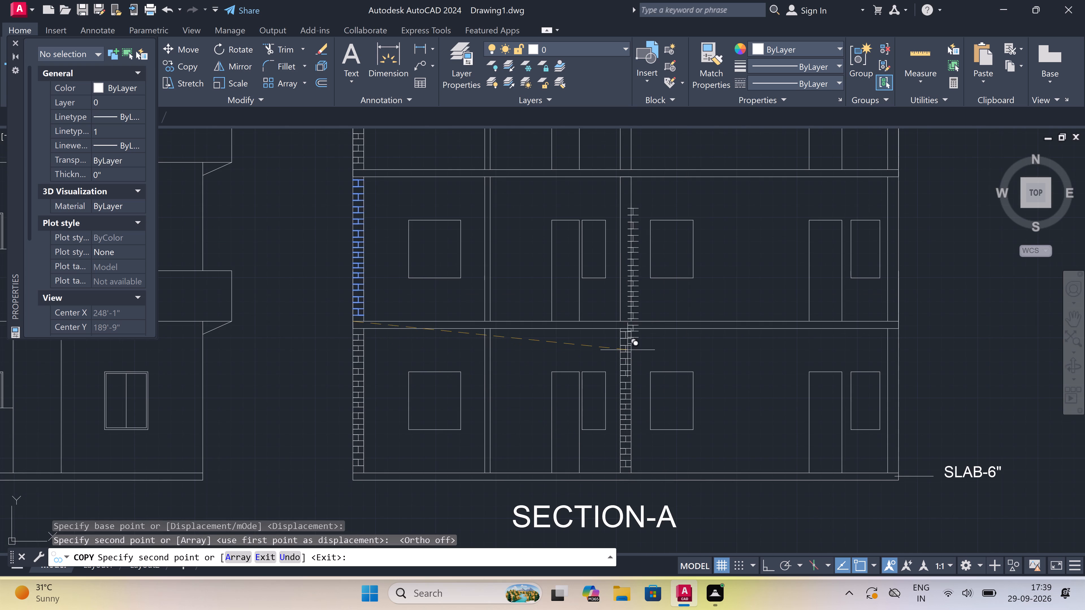
{"action": "scroll", "coordinate": [620, 321], "scroll_direction": "up", "scroll_amount": 3}
{"action": "left_click", "coordinate": [620, 321]}
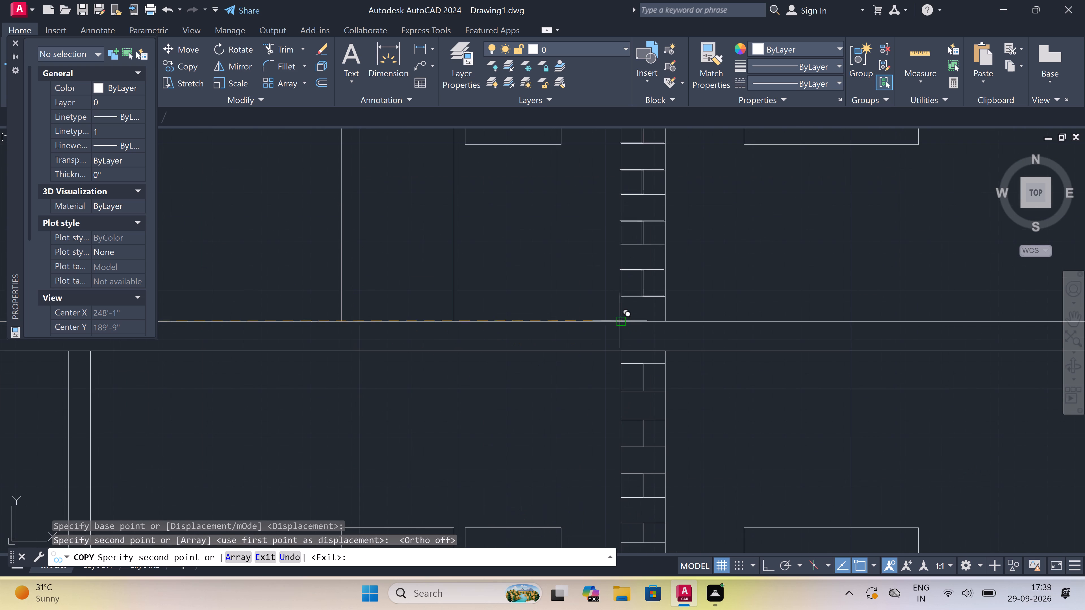
Place a copy of the brick joints in the second interior wall's top storey, at its lower left corner on the slab.
{"action": "scroll", "coordinate": [620, 321], "scroll_direction": "down", "scroll_amount": 3}
{"action": "scroll", "coordinate": [615, 354], "scroll_direction": "down", "scroll_amount": 3}
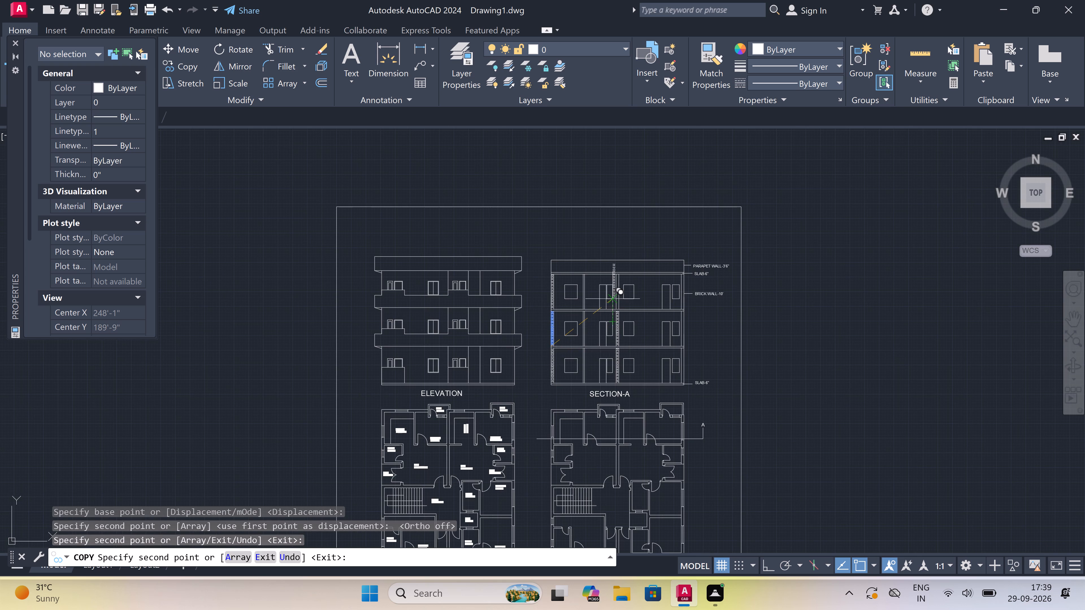
{"action": "scroll", "coordinate": [612, 299], "scroll_direction": "up", "scroll_amount": 3}
{"action": "scroll", "coordinate": [632, 317], "scroll_direction": "up", "scroll_amount": 1}
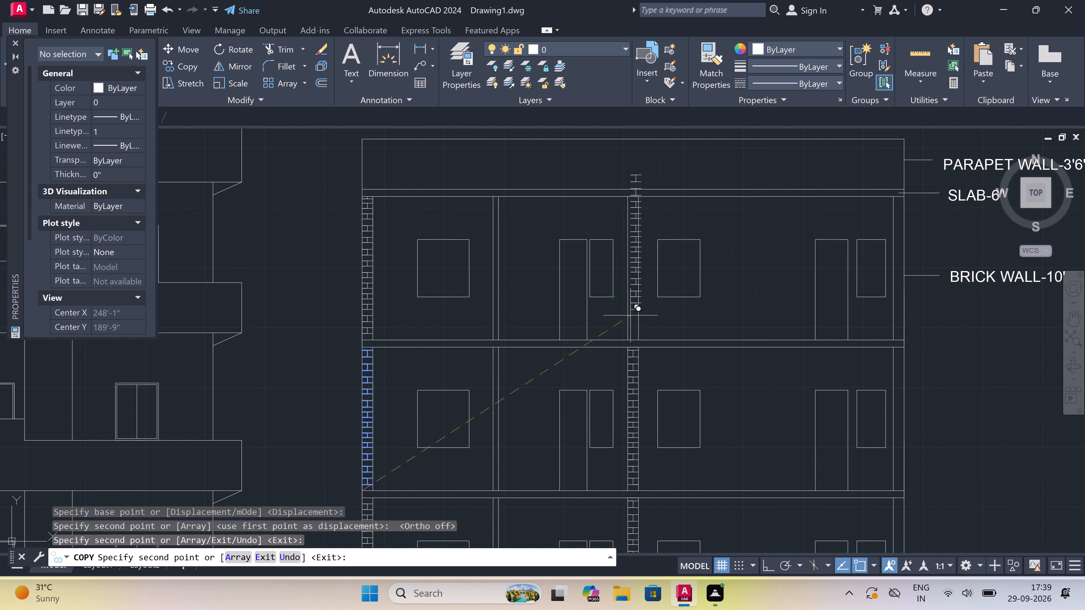
{"action": "scroll", "coordinate": [632, 317], "scroll_direction": "up", "scroll_amount": 2}
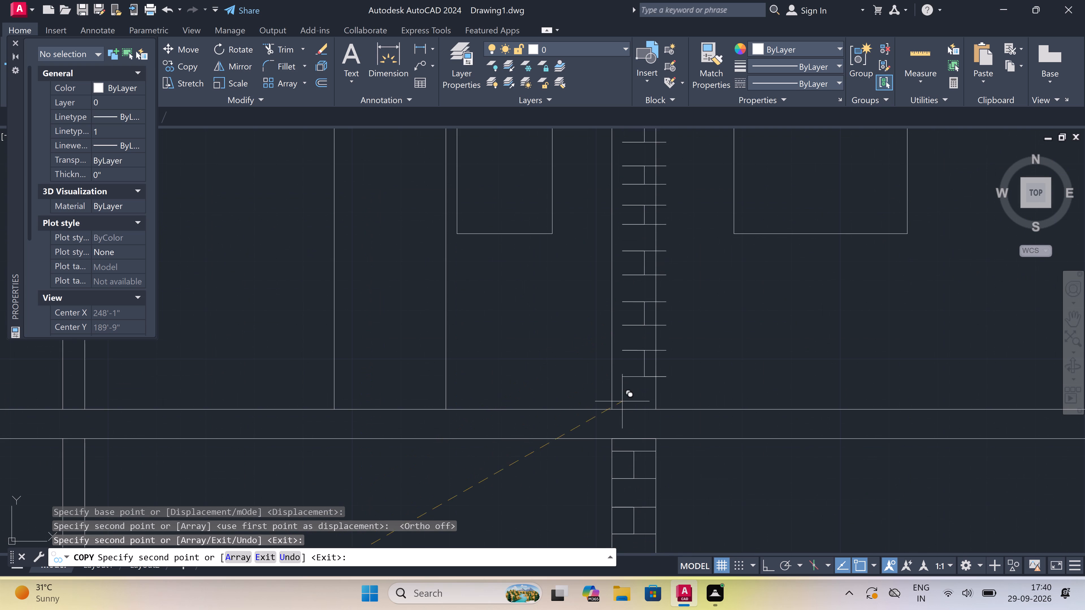
{"action": "left_click", "coordinate": [614, 414]}
{"action": "scroll", "coordinate": [614, 414], "scroll_direction": "down", "scroll_amount": 4}
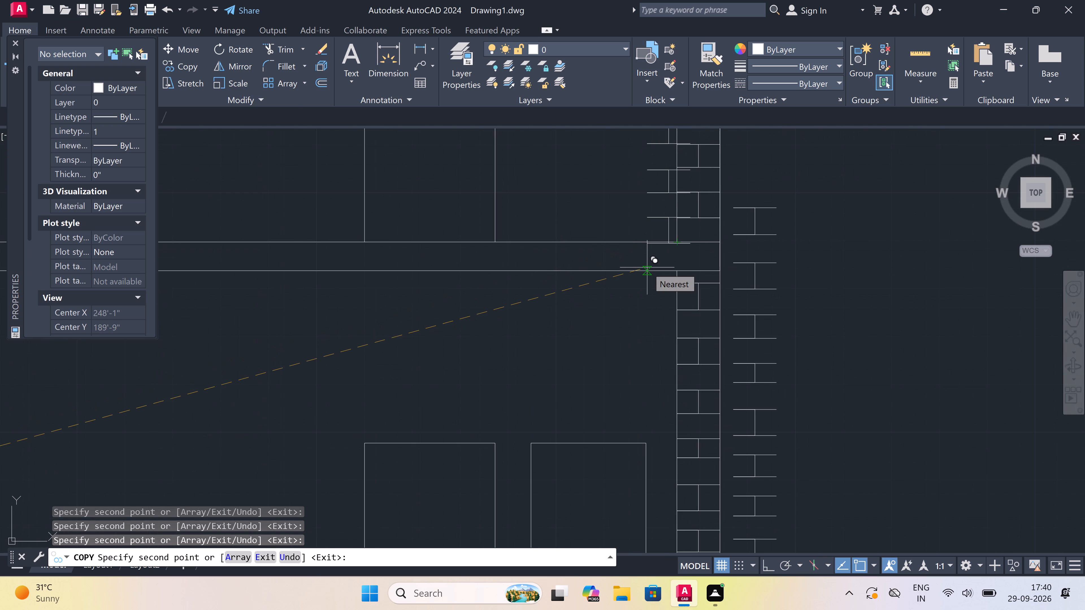
{"action": "key", "text": "Escape"}
Erase the stray column of brick joints standing just outside the section's right outer wall.
{"action": "scroll", "coordinate": [665, 247], "scroll_direction": "down", "scroll_amount": 2}
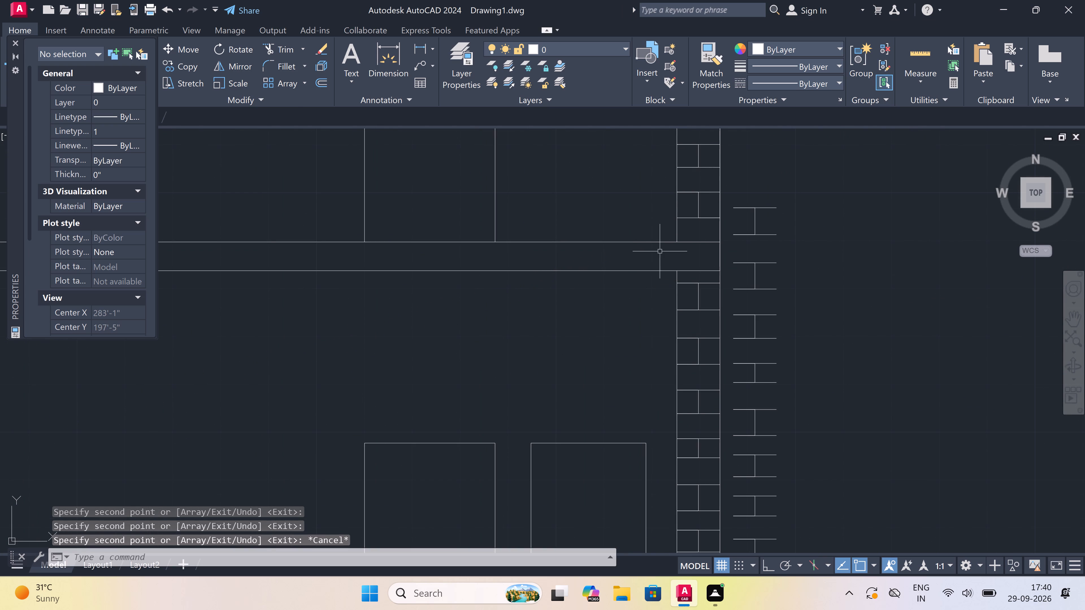
{"action": "scroll", "coordinate": [711, 236], "scroll_direction": "up", "scroll_amount": 1}
{"action": "left_click", "coordinate": [715, 206]}
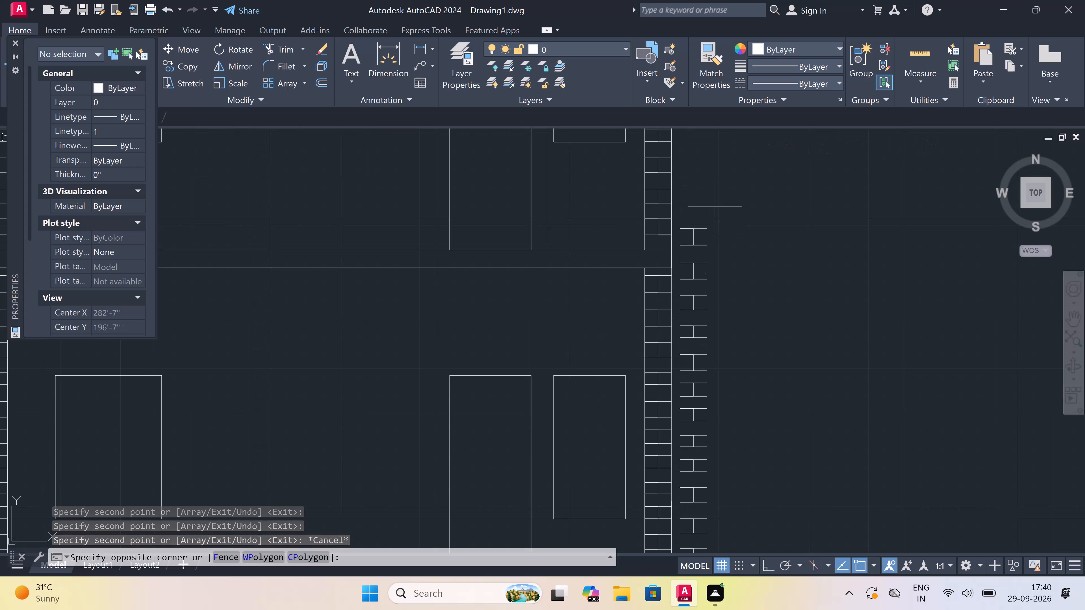
{"action": "scroll", "coordinate": [709, 457], "scroll_direction": "down", "scroll_amount": 2}
{"action": "scroll", "coordinate": [689, 520], "scroll_direction": "up", "scroll_amount": 2}
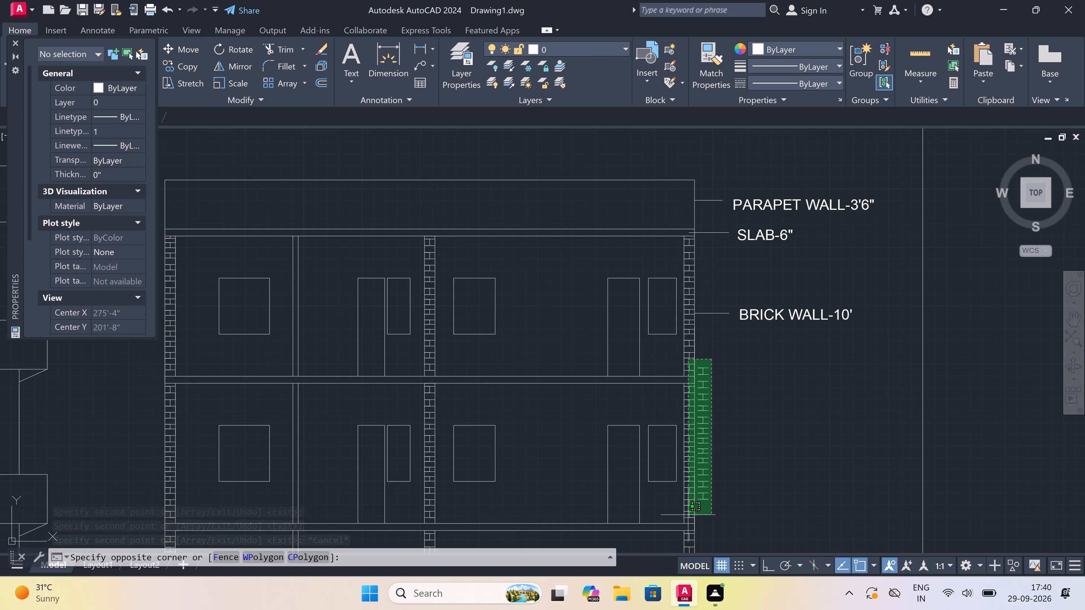
{"action": "scroll", "coordinate": [689, 520], "scroll_direction": "up", "scroll_amount": 1}
{"action": "left_click", "coordinate": [723, 480]}
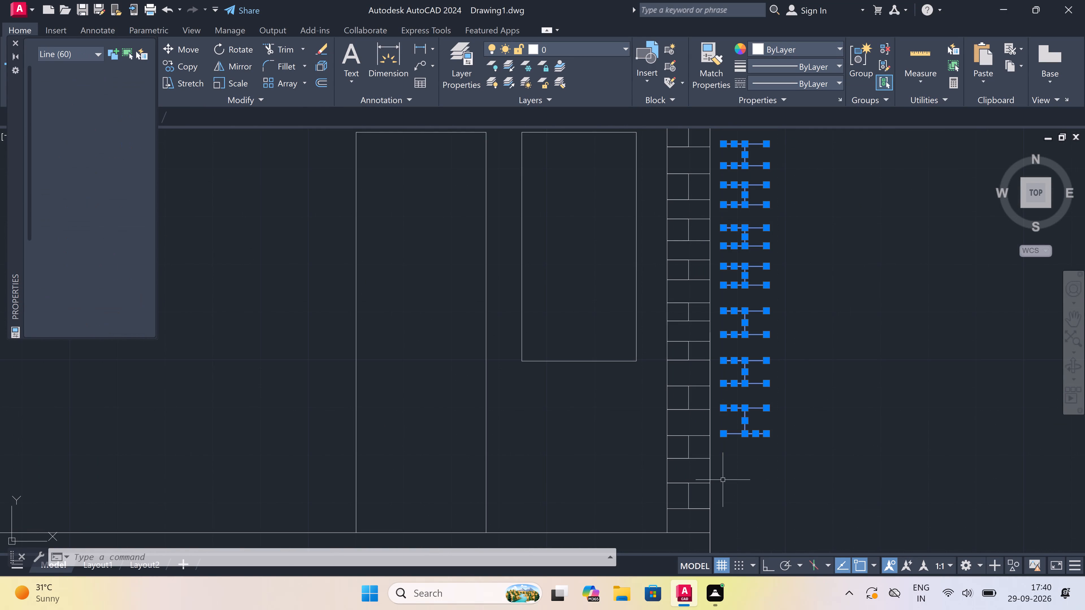
{"action": "key", "text": "Delete"}
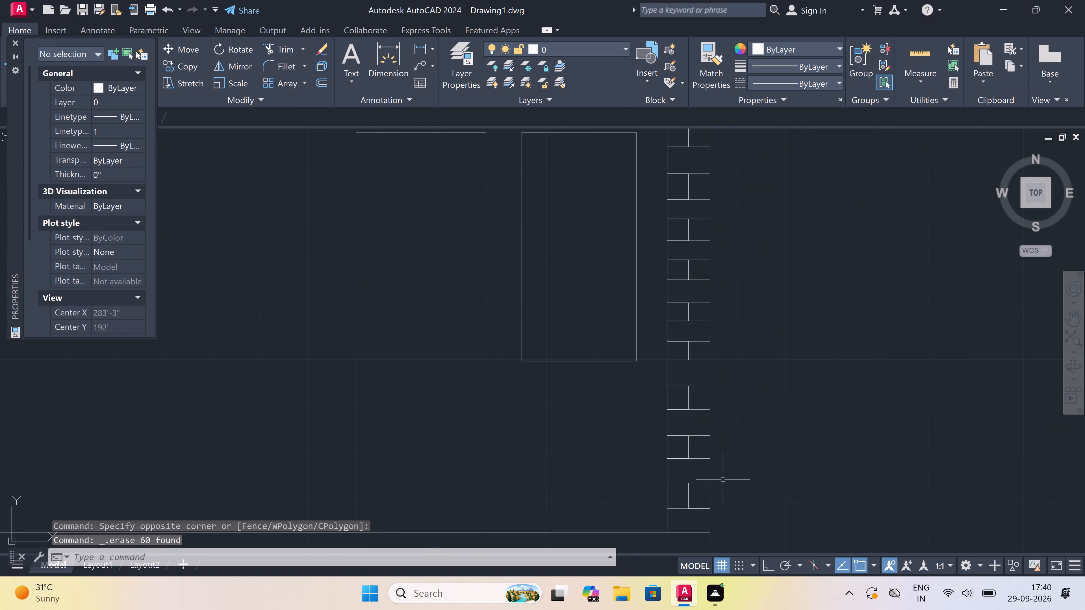
Examine the section's brick-filled walls and the elevation's balconies, windows and wall lines across all three storeys.
{"action": "scroll", "coordinate": [602, 362], "scroll_direction": "down", "scroll_amount": 5}
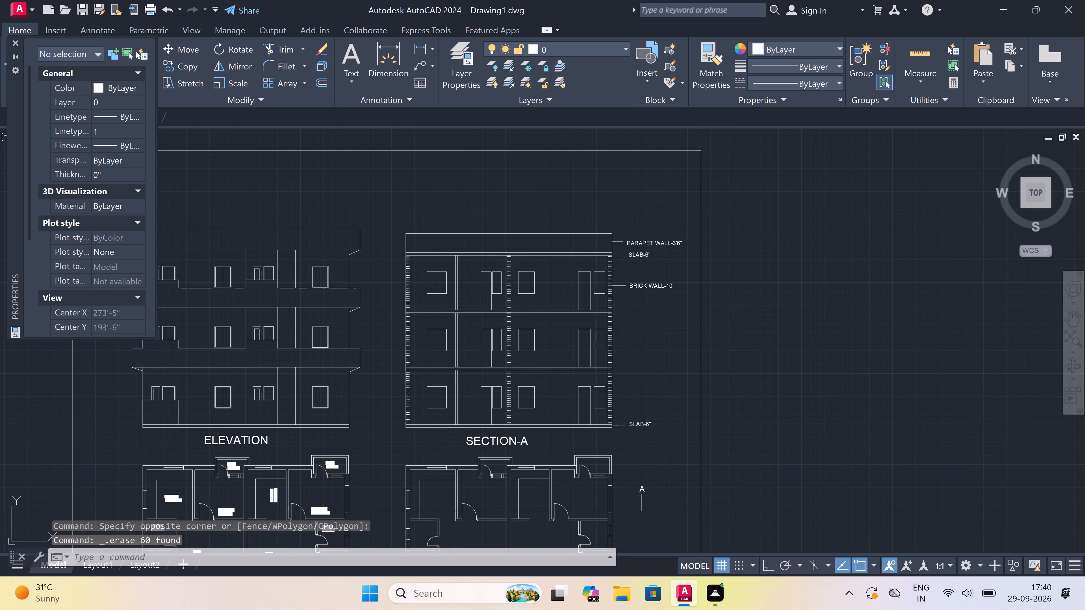
{"action": "scroll", "coordinate": [595, 345], "scroll_direction": "down", "scroll_amount": 1}
{"action": "scroll", "coordinate": [543, 353], "scroll_direction": "up", "scroll_amount": 1}
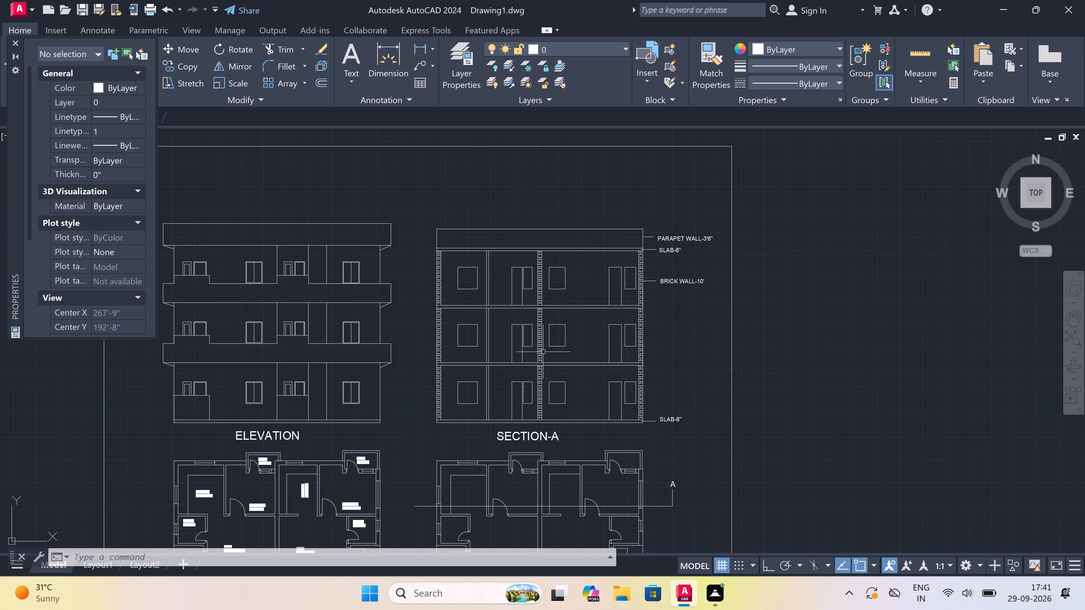
{"action": "scroll", "coordinate": [533, 313], "scroll_direction": "down", "scroll_amount": 3}
{"action": "scroll", "coordinate": [492, 334], "scroll_direction": "up", "scroll_amount": 3}
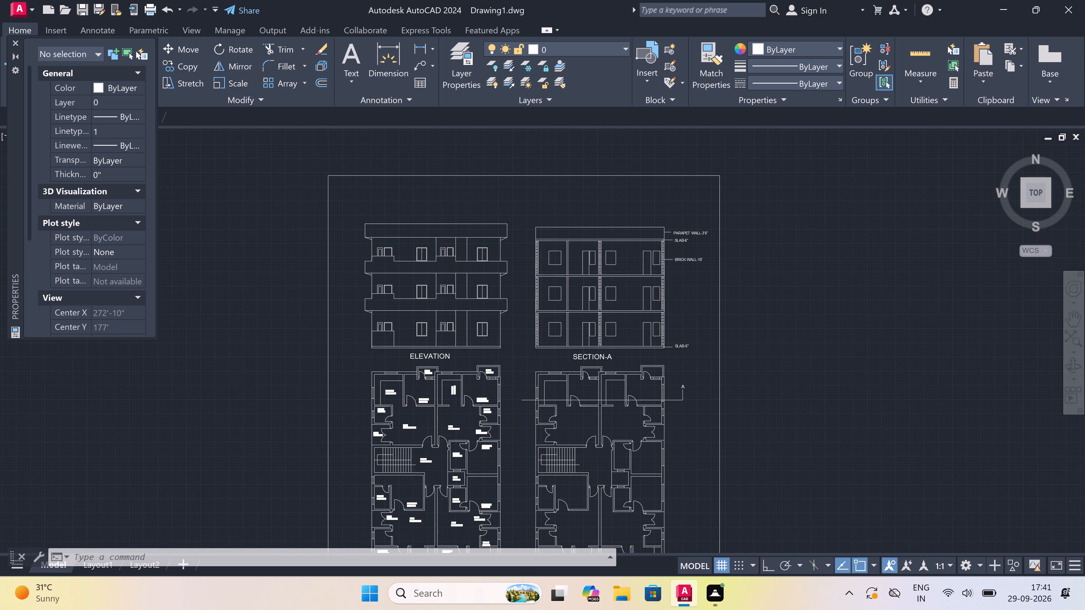
{"action": "scroll", "coordinate": [492, 332], "scroll_direction": "down", "scroll_amount": 2}
{"action": "scroll", "coordinate": [428, 276], "scroll_direction": "up", "scroll_amount": 4}
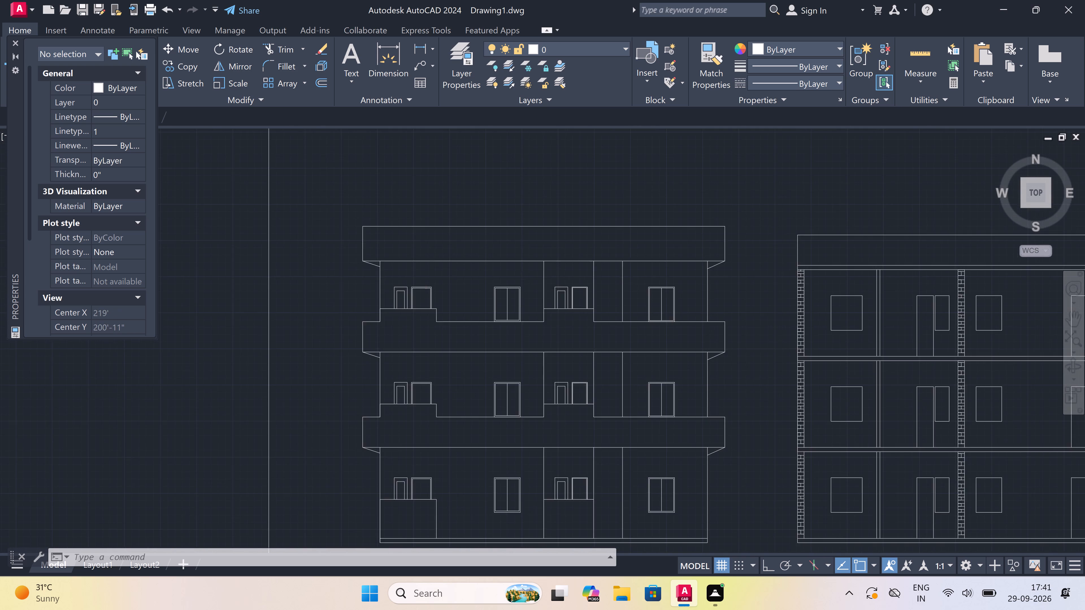
{"action": "scroll", "coordinate": [428, 276], "scroll_direction": "down", "scroll_amount": 3}
{"action": "scroll", "coordinate": [468, 387], "scroll_direction": "up", "scroll_amount": 3}
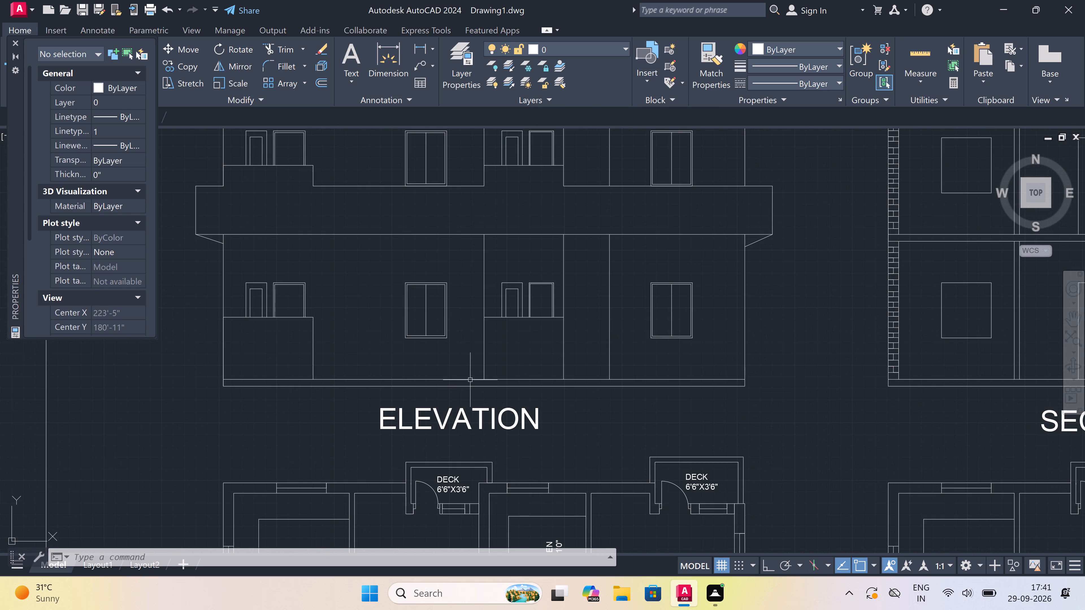
{"action": "scroll", "coordinate": [462, 344], "scroll_direction": "down", "scroll_amount": 2}
{"action": "scroll", "coordinate": [368, 321], "scroll_direction": "up", "scroll_amount": 2}
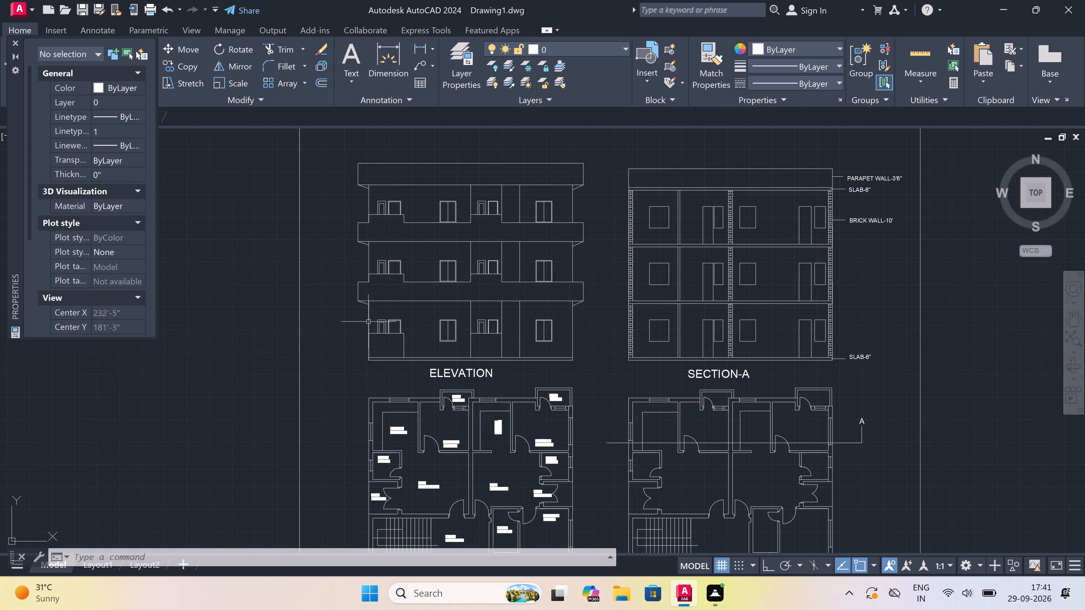
{"action": "scroll", "coordinate": [371, 323], "scroll_direction": "down", "scroll_amount": 1}
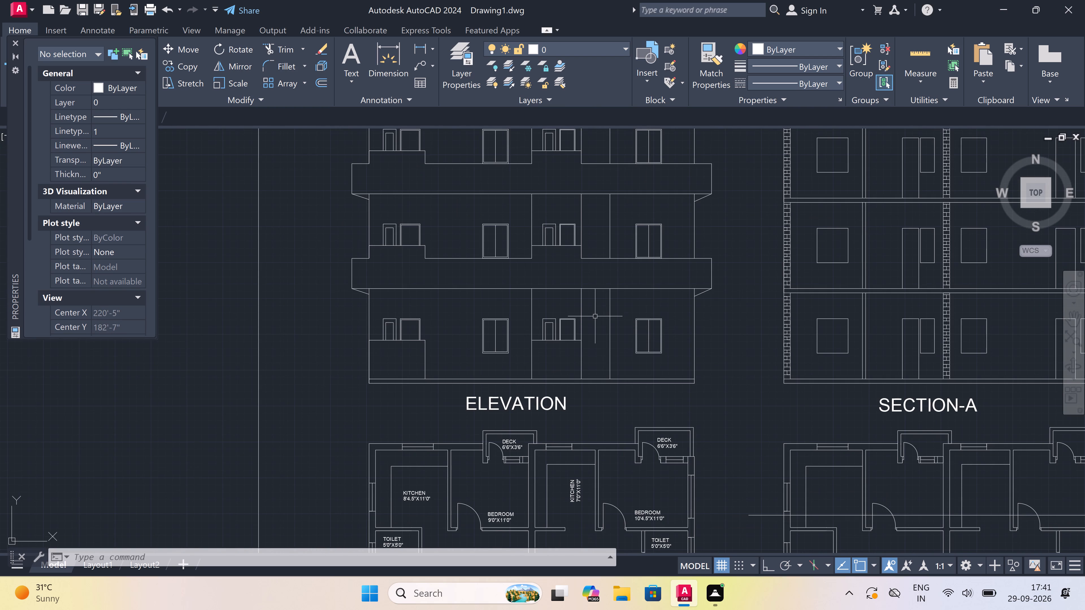
Trim the vertical line rising from the right edge of the elevation's second balcony up to the band above, on all three storeys.
{"action": "scroll", "coordinate": [595, 316], "scroll_direction": "up", "scroll_amount": 2}
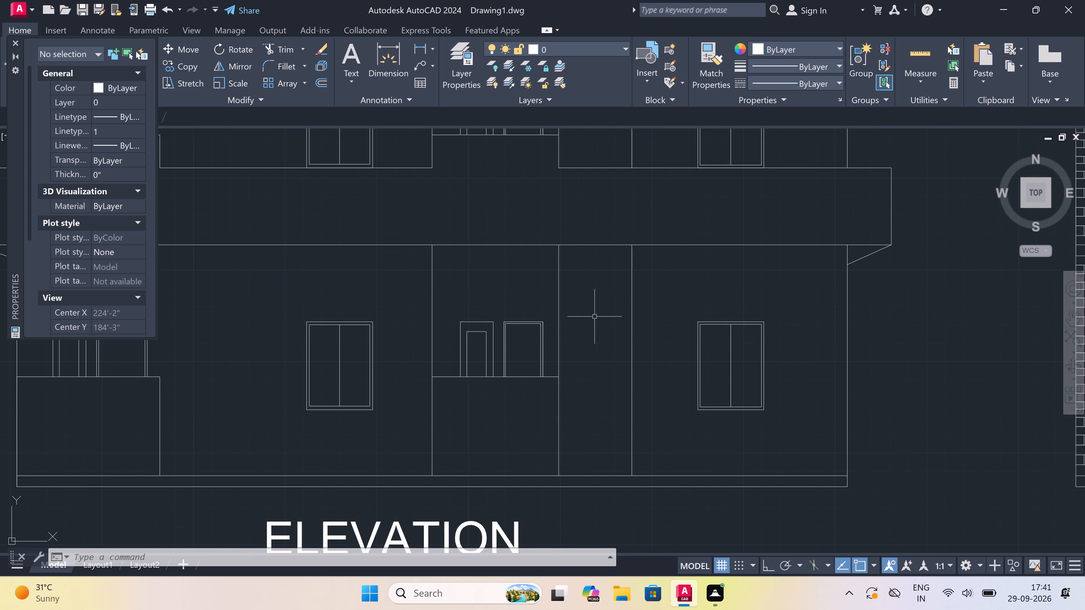
{"action": "type", "text": "TR"}
{"action": "key", "text": "space"}
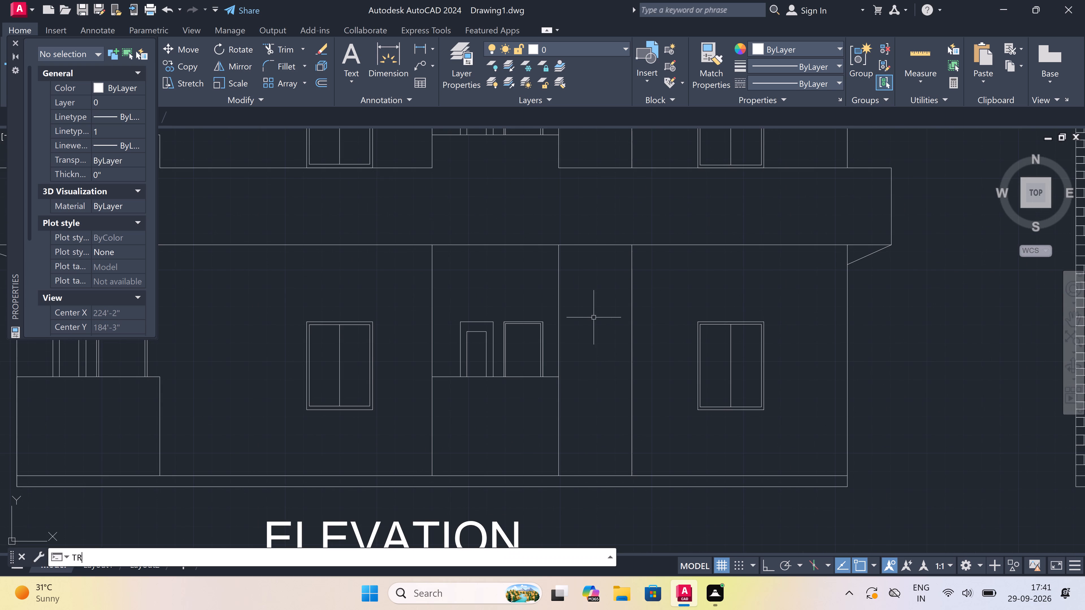
{"action": "left_click", "coordinate": [552, 294]}
{"action": "left_click", "coordinate": [584, 286]}
{"action": "scroll", "coordinate": [559, 332], "scroll_direction": "down", "scroll_amount": 3}
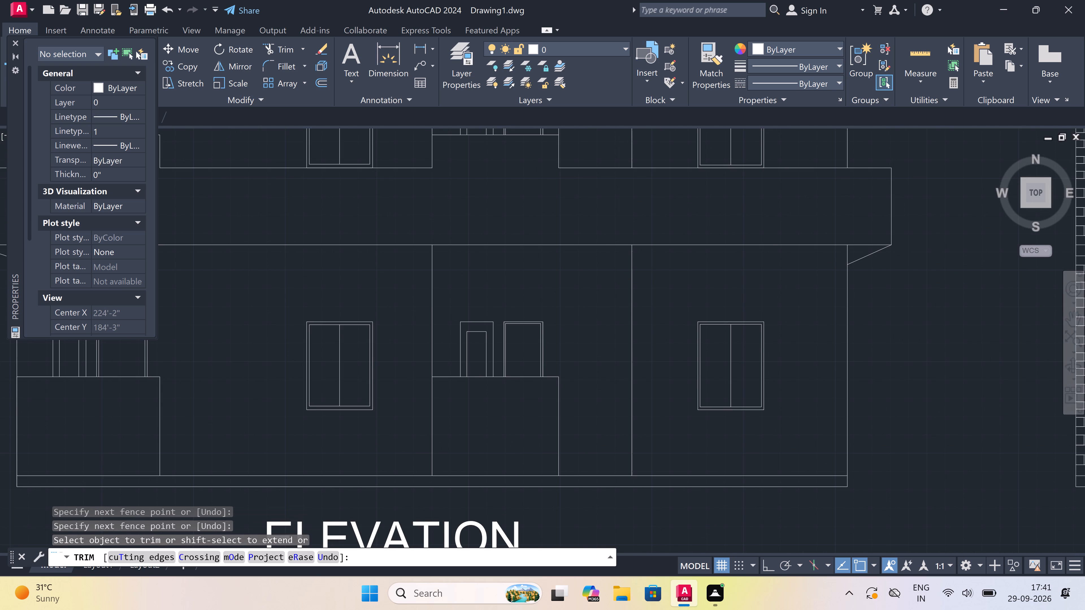
{"action": "scroll", "coordinate": [559, 332], "scroll_direction": "down", "scroll_amount": 1}
{"action": "scroll", "coordinate": [558, 273], "scroll_direction": "up", "scroll_amount": 2}
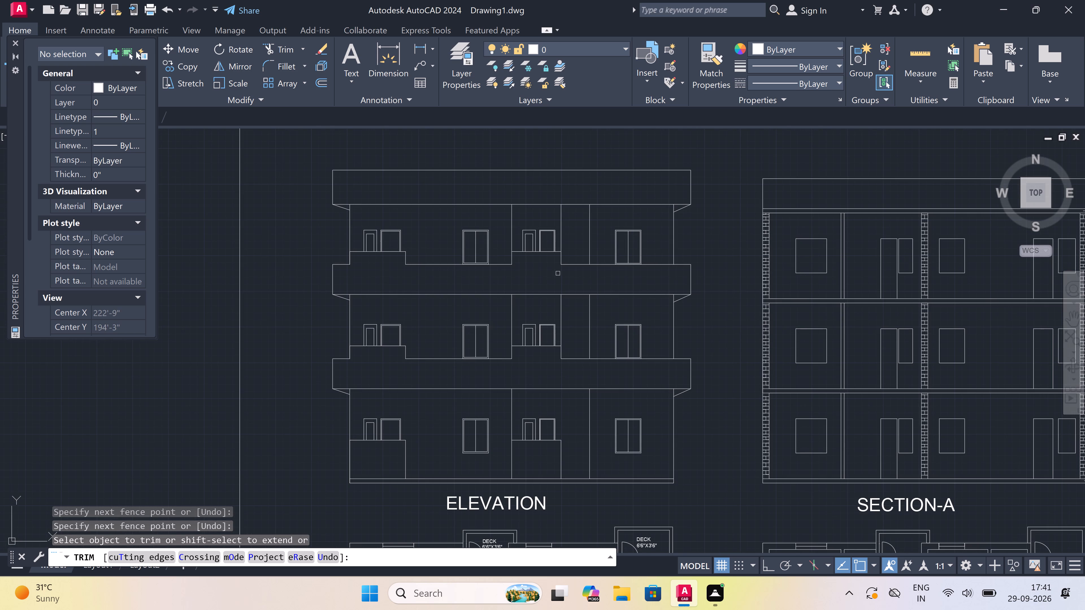
{"action": "left_click", "coordinate": [554, 302]}
{"action": "left_click", "coordinate": [568, 309]}
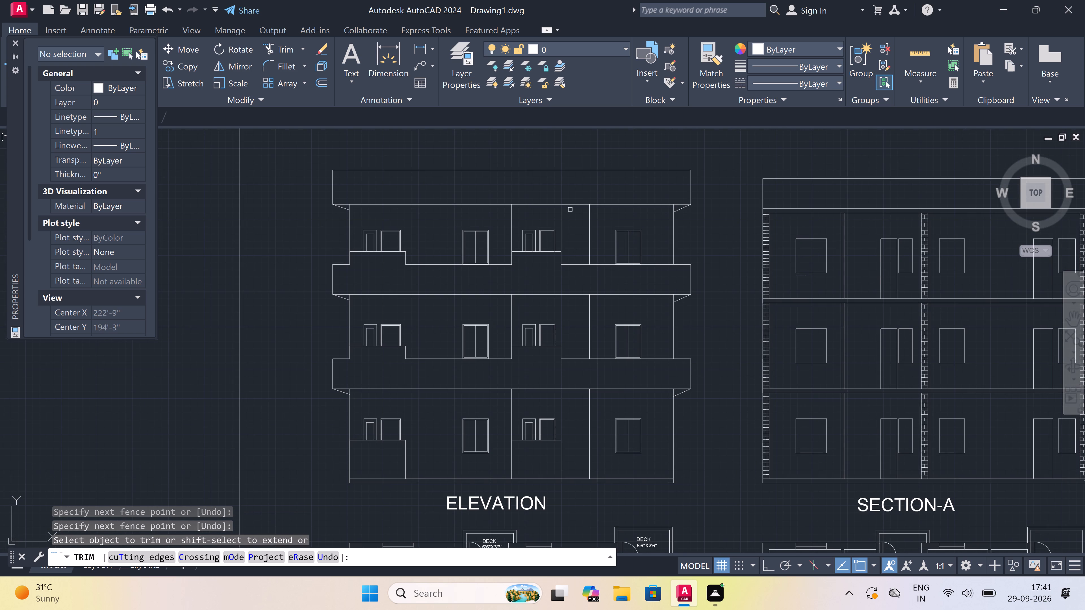
{"action": "scroll", "coordinate": [566, 213], "scroll_direction": "up", "scroll_amount": 2}
{"action": "left_click", "coordinate": [566, 213]}
{"action": "left_click", "coordinate": [523, 212]}
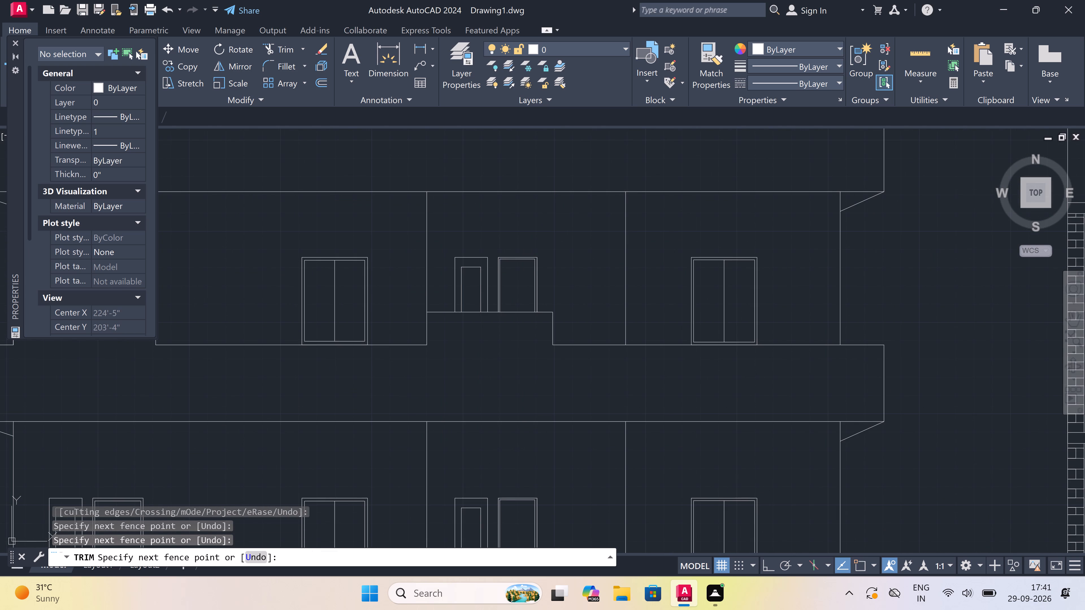
{"action": "scroll", "coordinate": [537, 216], "scroll_direction": "down", "scroll_amount": 4}
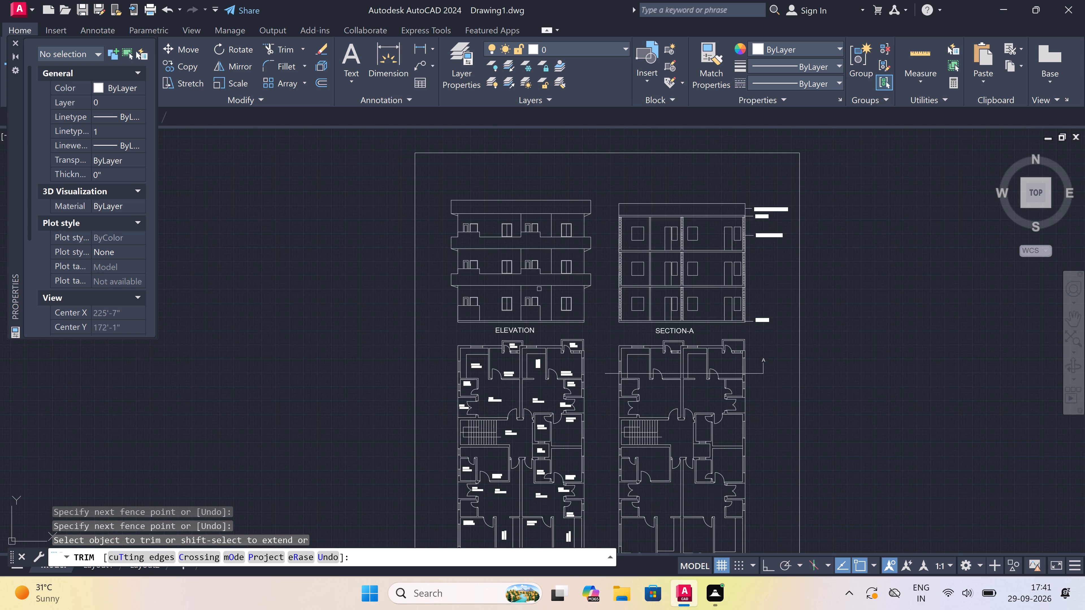
{"action": "scroll", "coordinate": [537, 298], "scroll_direction": "up", "scroll_amount": 2}
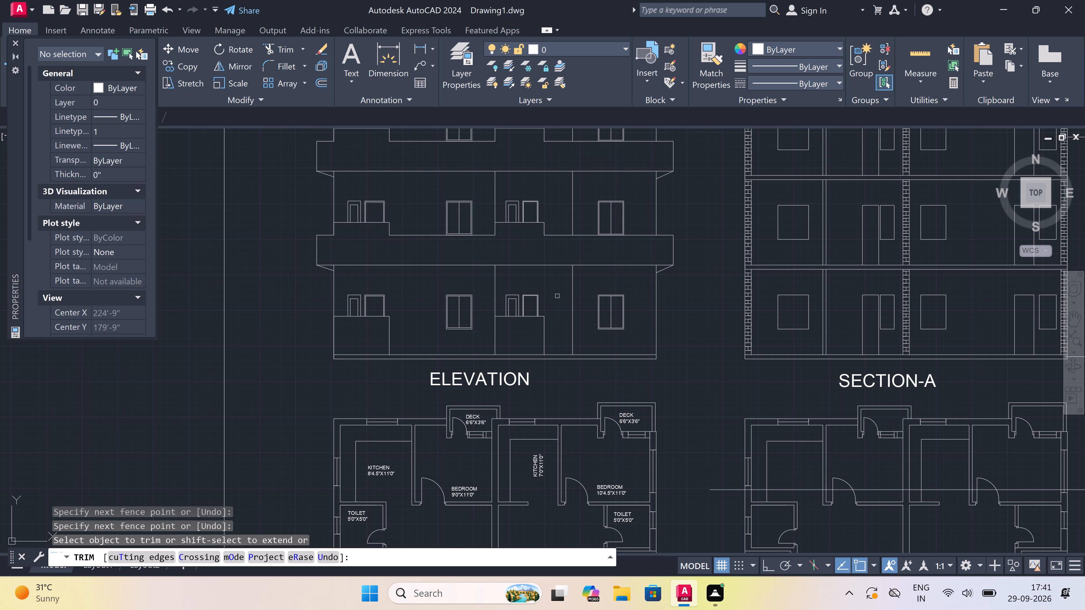
{"action": "key", "text": "Escape"}
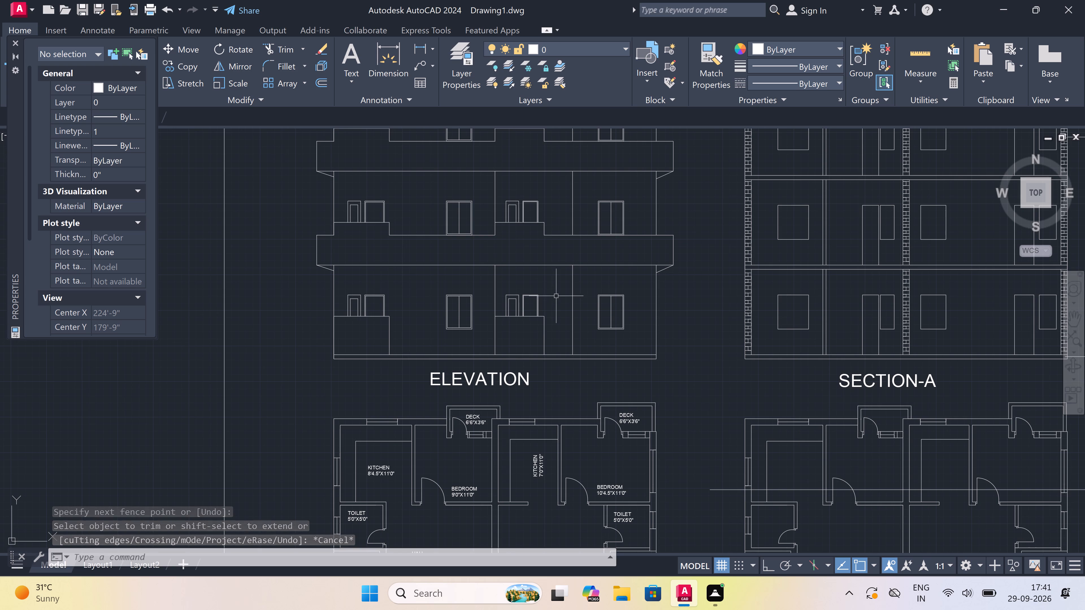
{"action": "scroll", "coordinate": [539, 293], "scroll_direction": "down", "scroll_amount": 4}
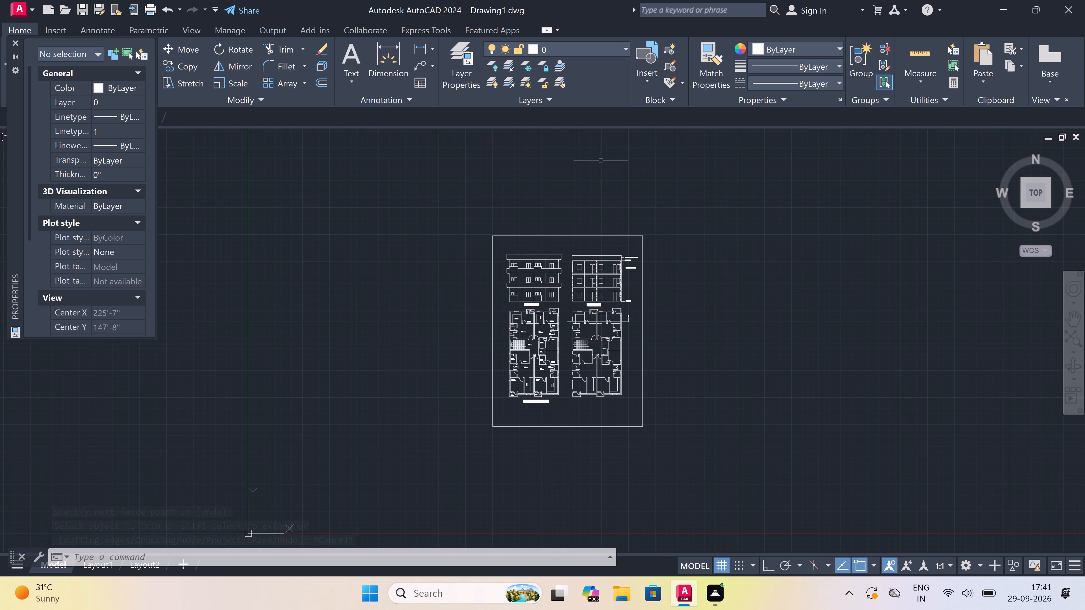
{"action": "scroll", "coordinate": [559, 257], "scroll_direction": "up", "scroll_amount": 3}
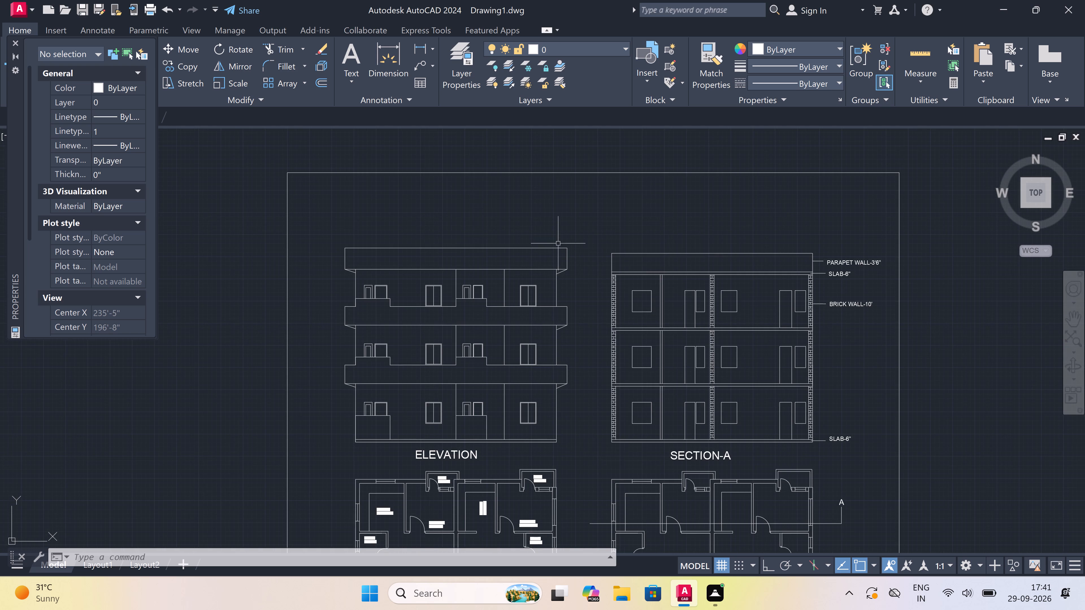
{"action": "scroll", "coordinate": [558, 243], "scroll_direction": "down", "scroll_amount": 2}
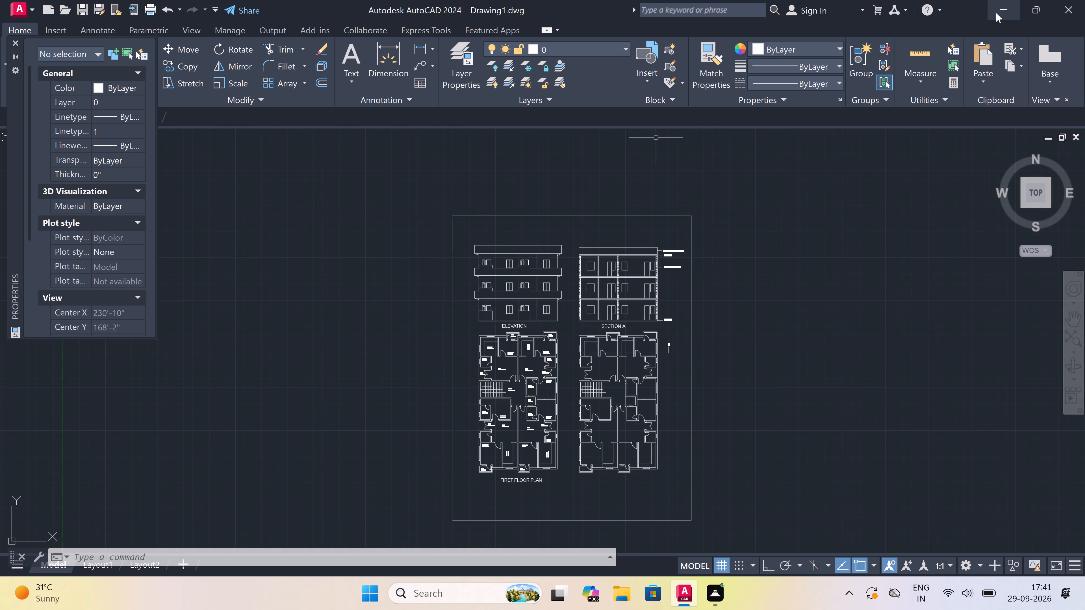
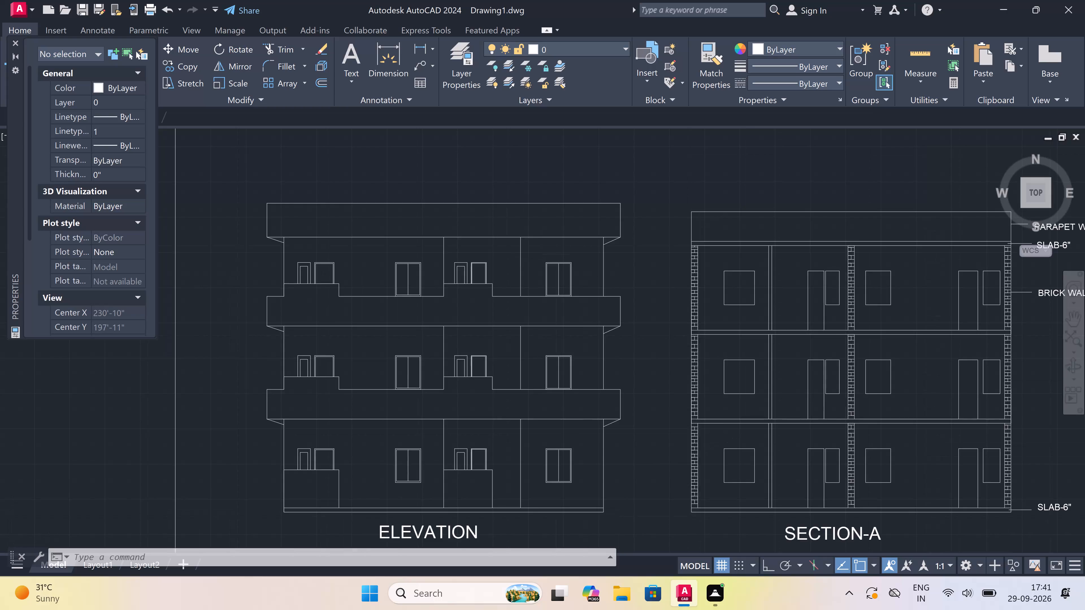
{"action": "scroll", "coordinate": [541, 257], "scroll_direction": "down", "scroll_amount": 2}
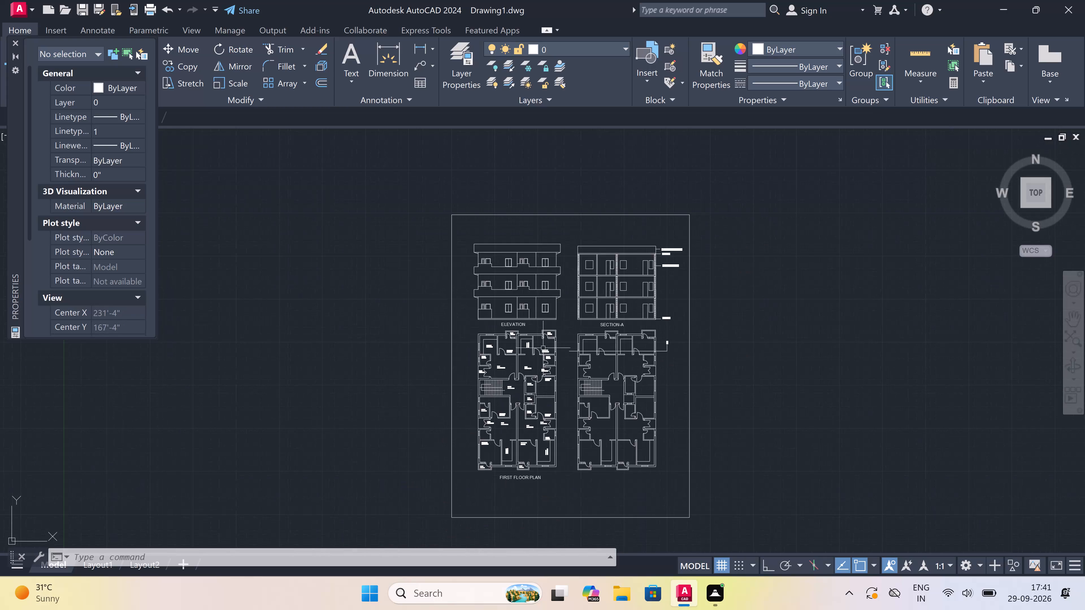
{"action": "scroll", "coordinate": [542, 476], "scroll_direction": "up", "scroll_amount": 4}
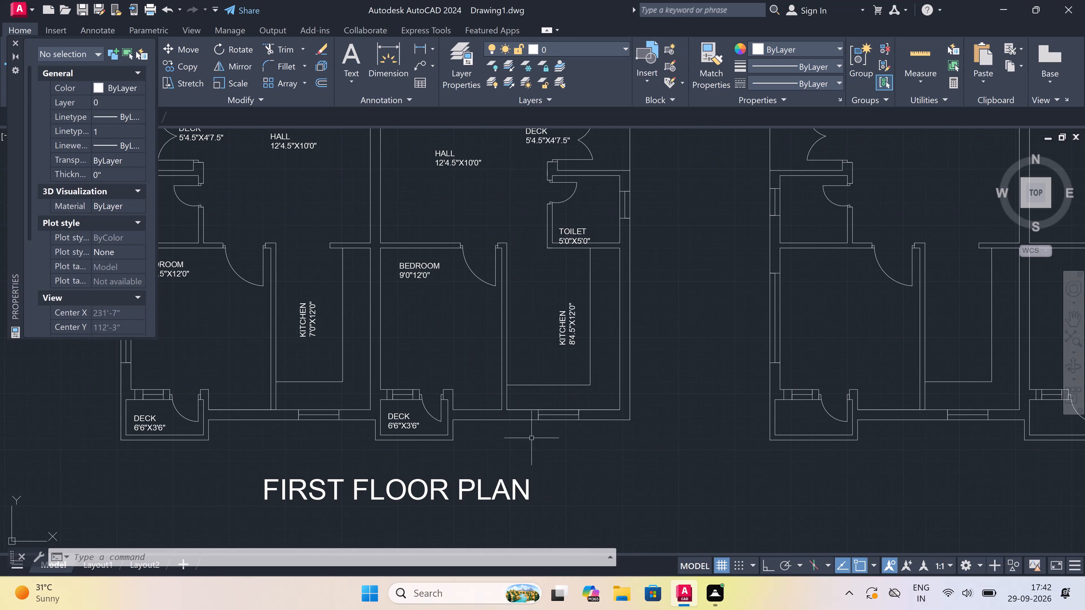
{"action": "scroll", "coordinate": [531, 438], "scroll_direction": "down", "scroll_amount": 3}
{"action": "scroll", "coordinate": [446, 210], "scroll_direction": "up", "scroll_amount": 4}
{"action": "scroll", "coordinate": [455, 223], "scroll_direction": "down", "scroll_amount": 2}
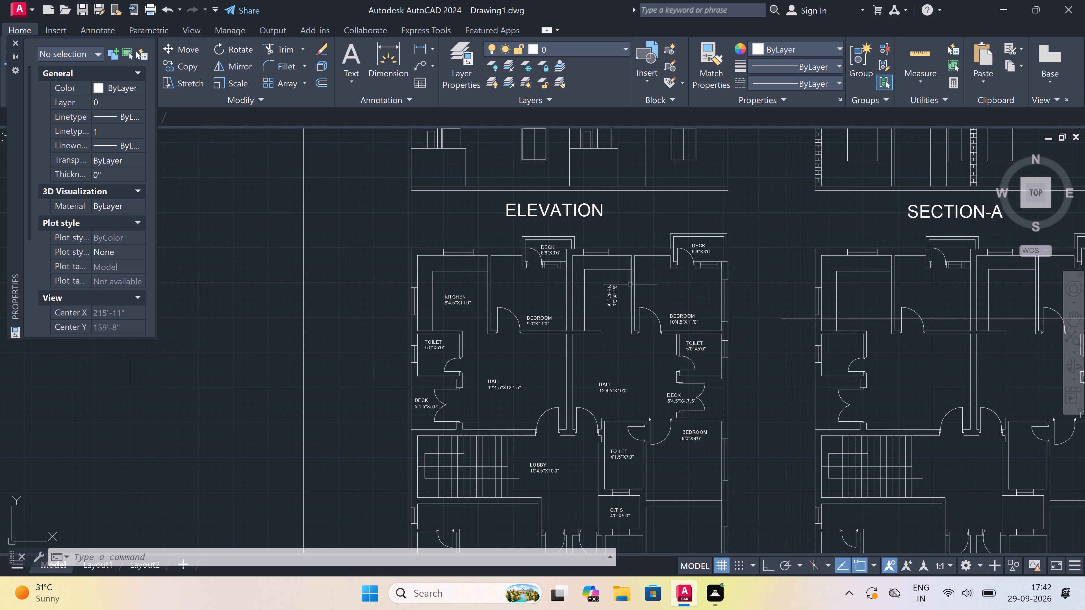
Close the Properties palette and open the recent drawing FIRST FLOOR PLAN -1 29-09-26.dwg.
{"action": "left_click", "coordinate": [16, 40]}
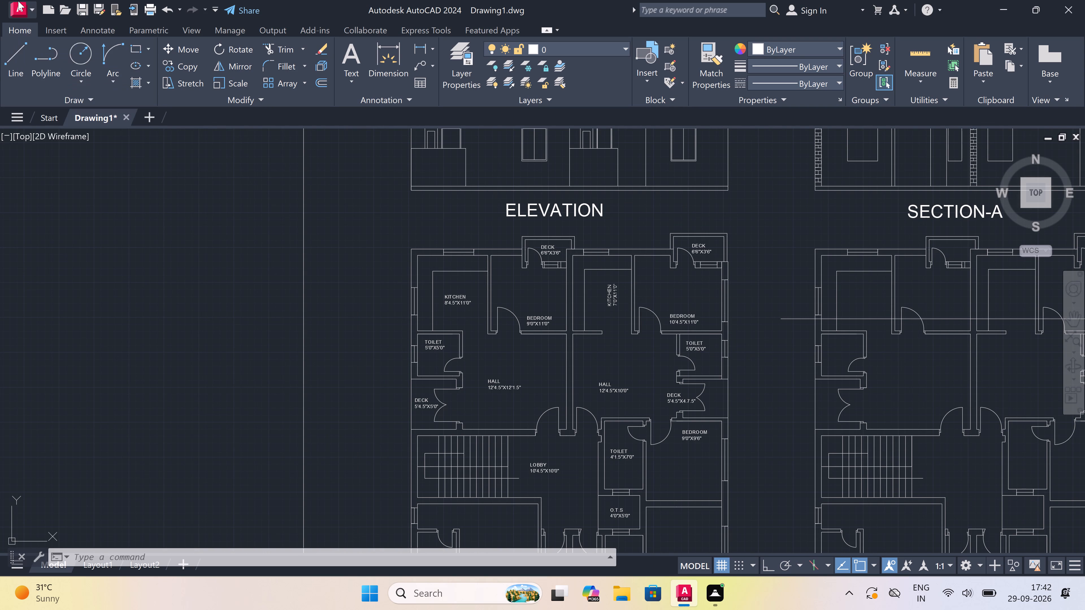
{"action": "left_click", "coordinate": [18, 2]}
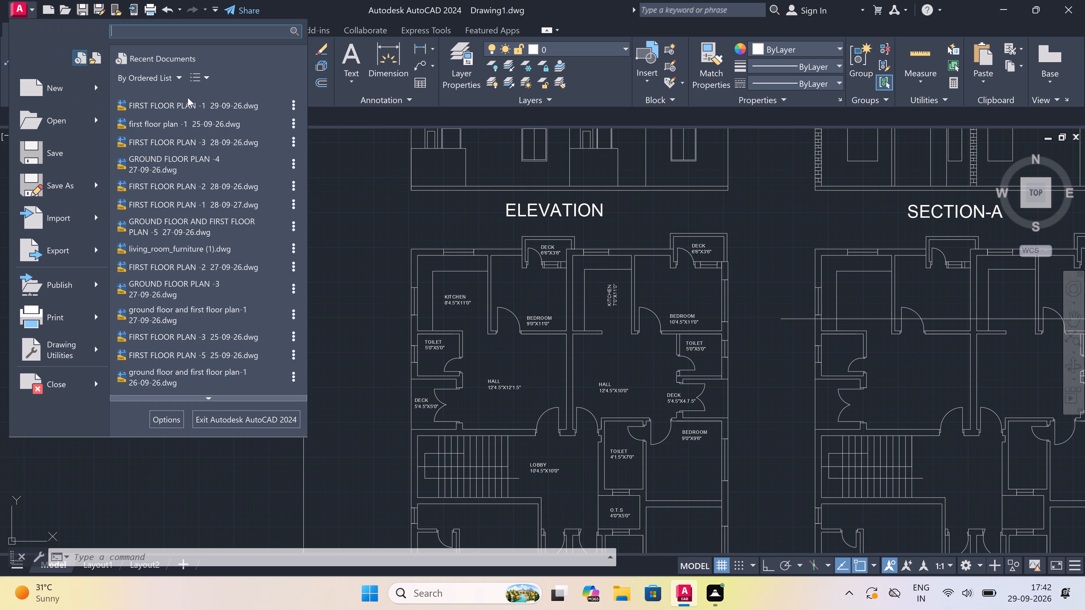
{"action": "double_click", "coordinate": [249, 102]}
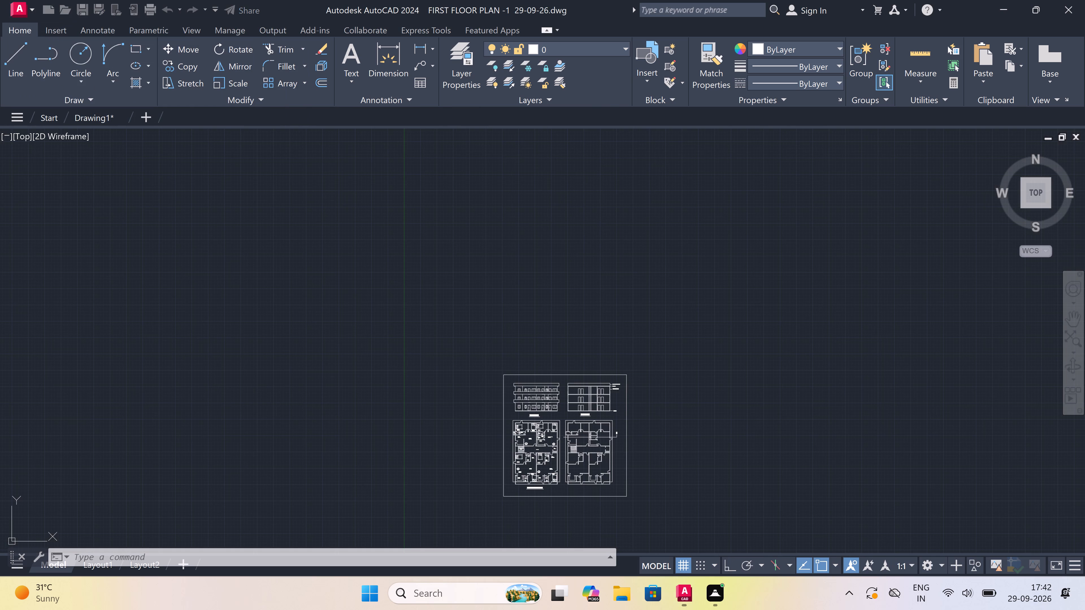
Copy the bed from the 14'1"X13'0" bedroom, the WC from the 4'7"X7'8" toilet and the six-seat dining table to the clipboard.
{"action": "scroll", "coordinate": [550, 484], "scroll_direction": "up", "scroll_amount": 3}
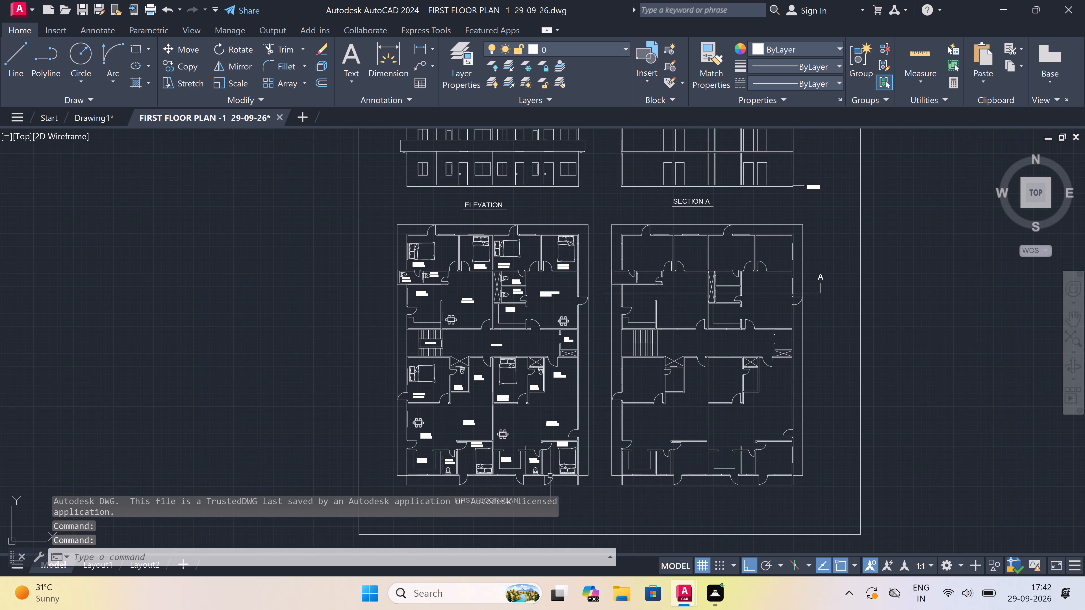
{"action": "scroll", "coordinate": [409, 374], "scroll_direction": "up", "scroll_amount": 4}
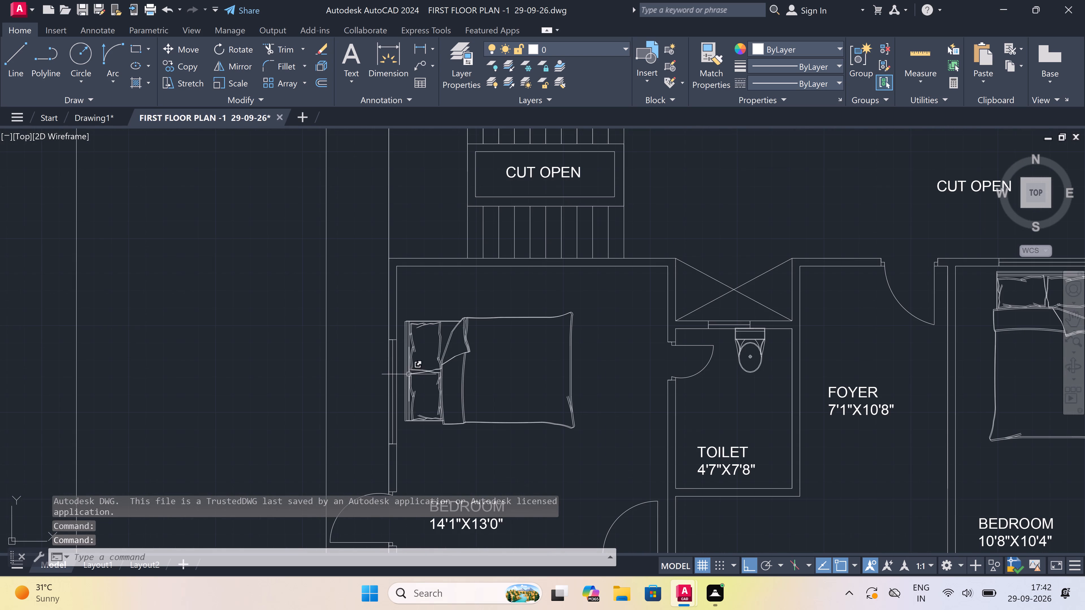
{"action": "left_click", "coordinate": [589, 296]}
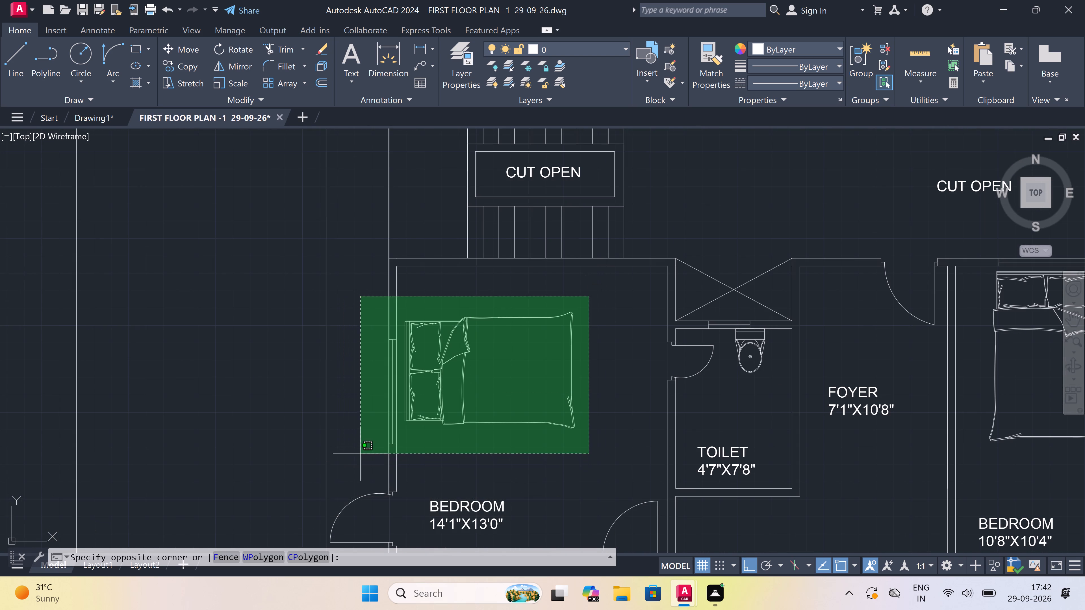
{"action": "left_click", "coordinate": [402, 454]}
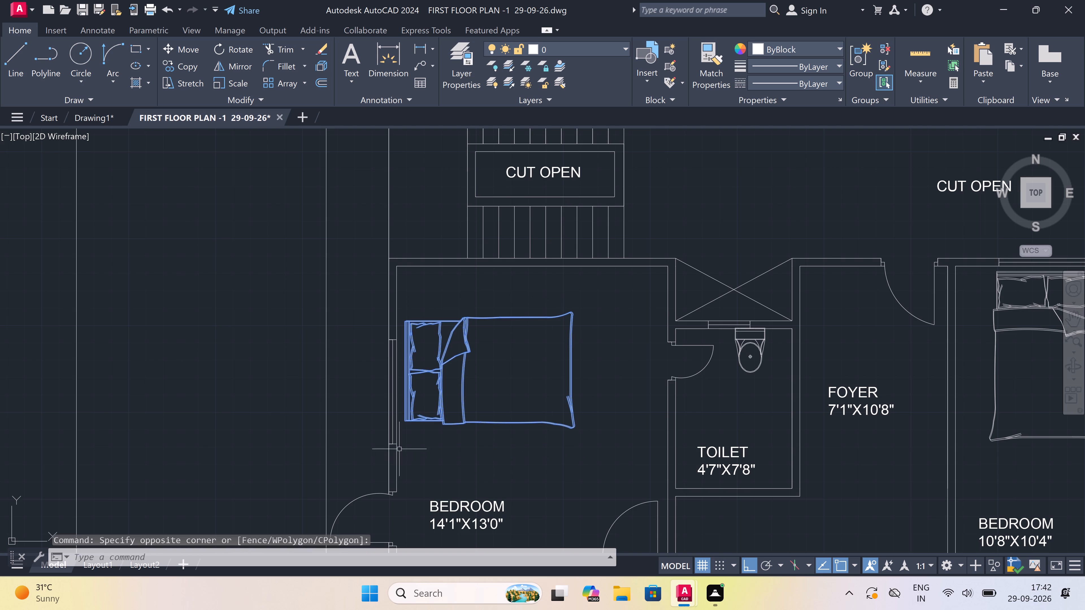
{"action": "scroll", "coordinate": [360, 408], "scroll_direction": "down", "scroll_amount": 2}
{"action": "scroll", "coordinate": [516, 380], "scroll_direction": "up", "scroll_amount": 2}
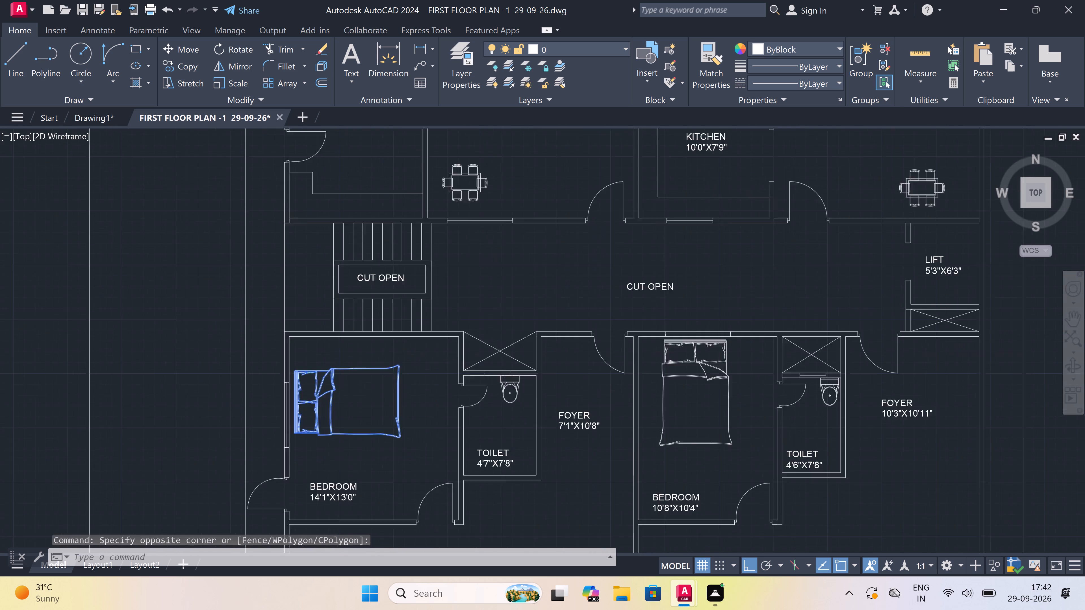
{"action": "left_click", "coordinate": [516, 380]}
{"action": "left_click", "coordinate": [495, 410]}
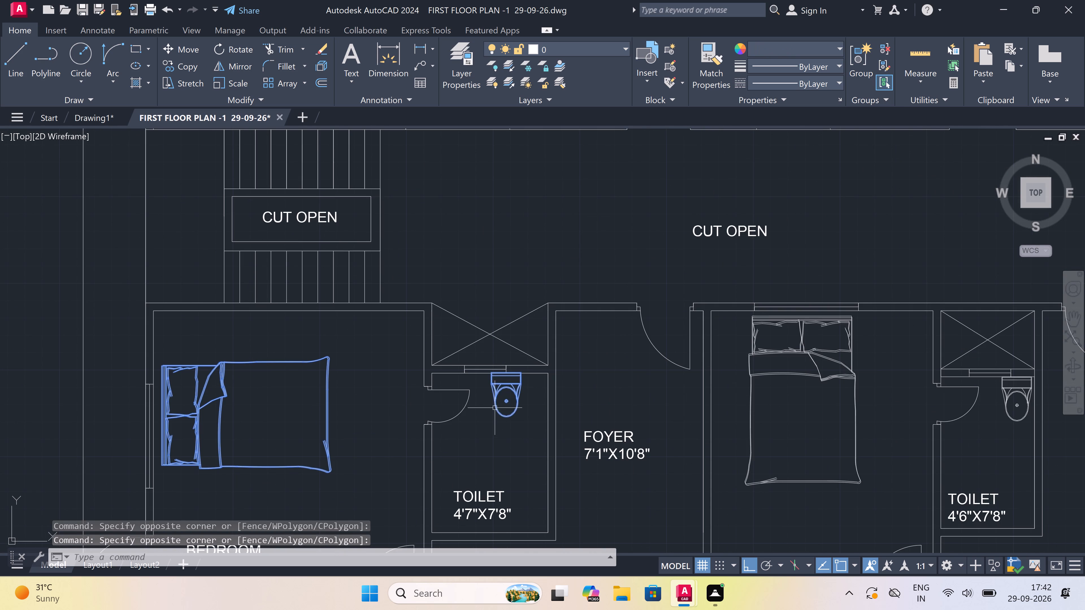
{"action": "scroll", "coordinate": [492, 390], "scroll_direction": "down", "scroll_amount": 2}
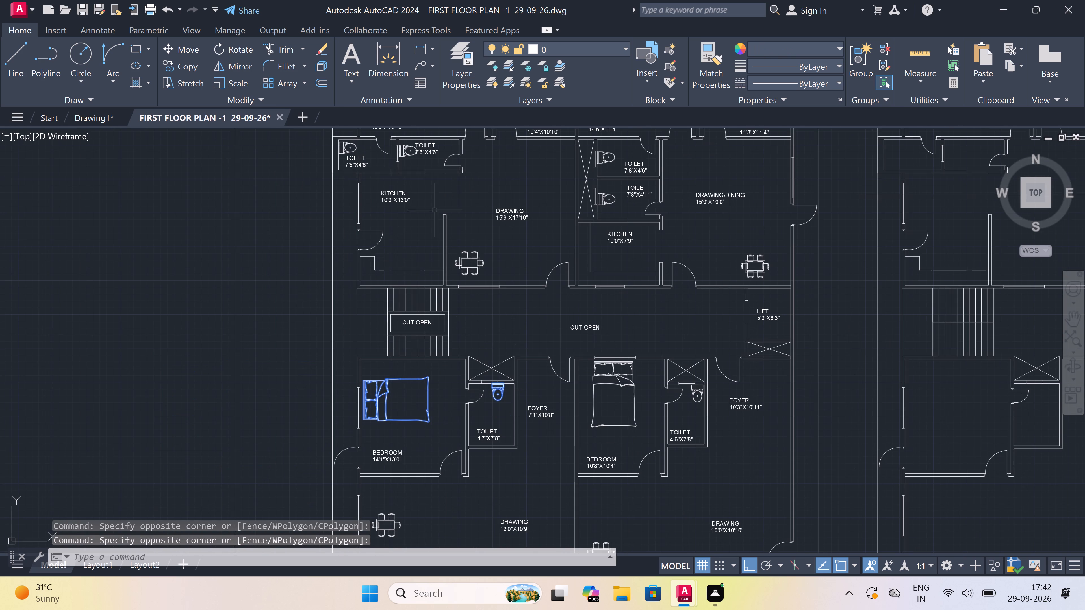
{"action": "scroll", "coordinate": [456, 243], "scroll_direction": "up", "scroll_amount": 3}
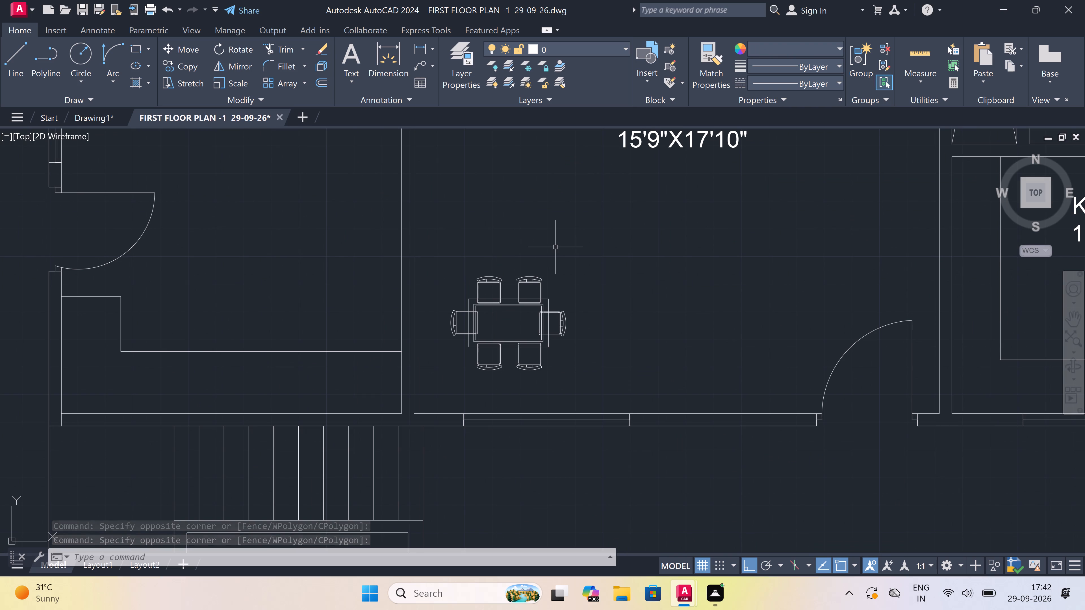
{"action": "left_click", "coordinate": [580, 259]}
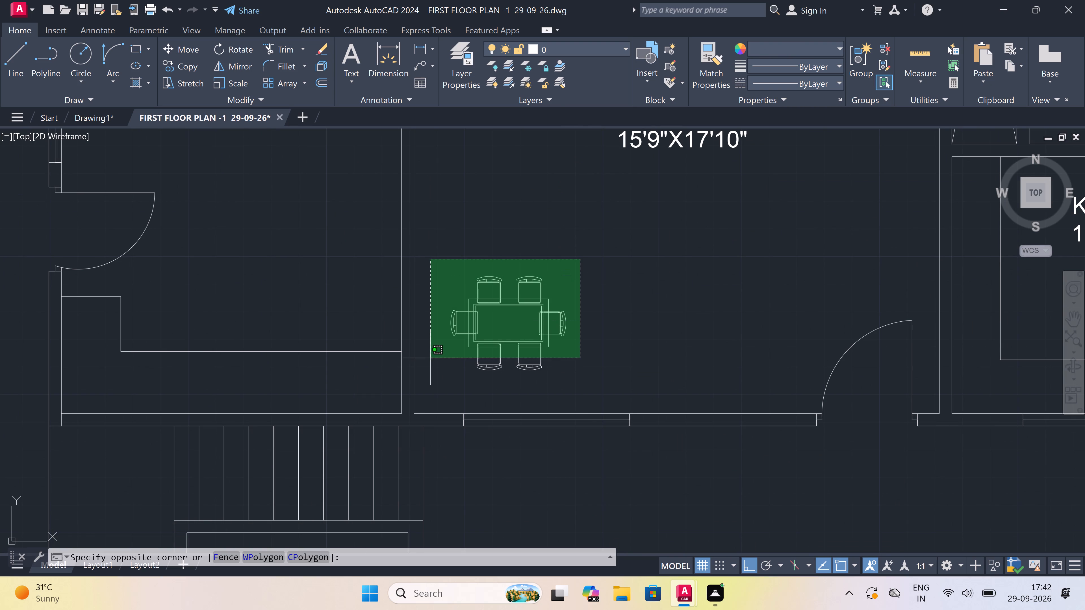
{"action": "left_click", "coordinate": [425, 381]}
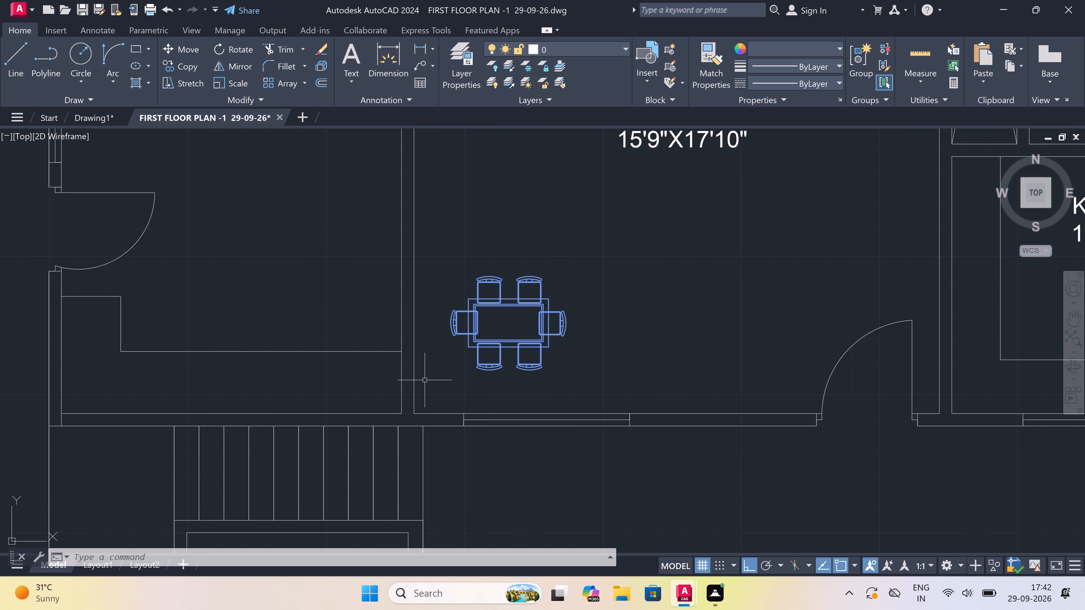
{"action": "key", "text": "ctrl+c"}
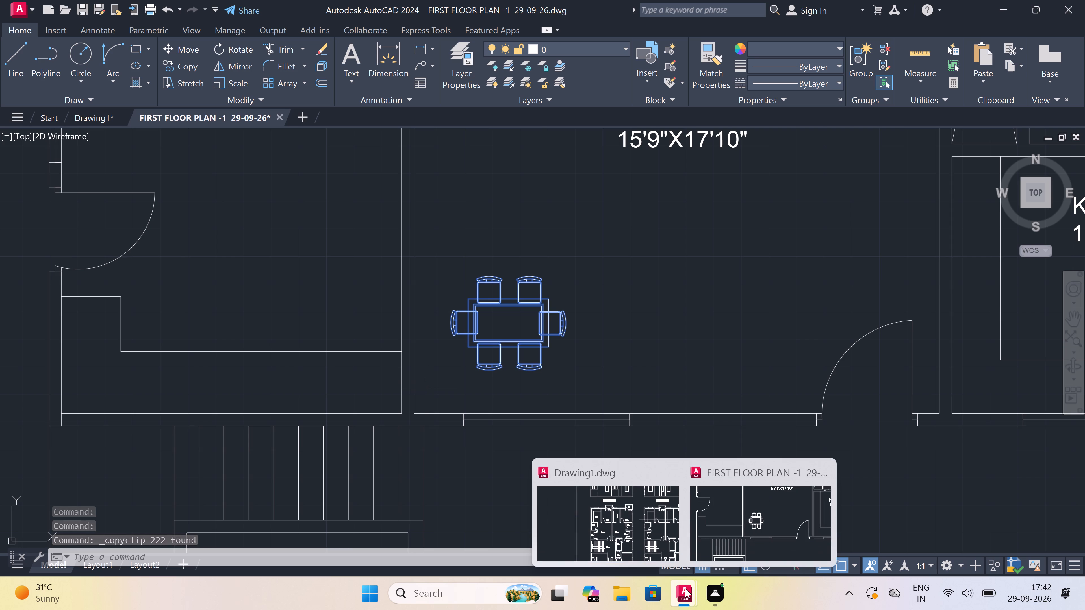
Switch to Drawing1 and paste the copied bed, WC and dining table in the empty area left of the sheet frame.
{"action": "left_click", "coordinate": [634, 531]}
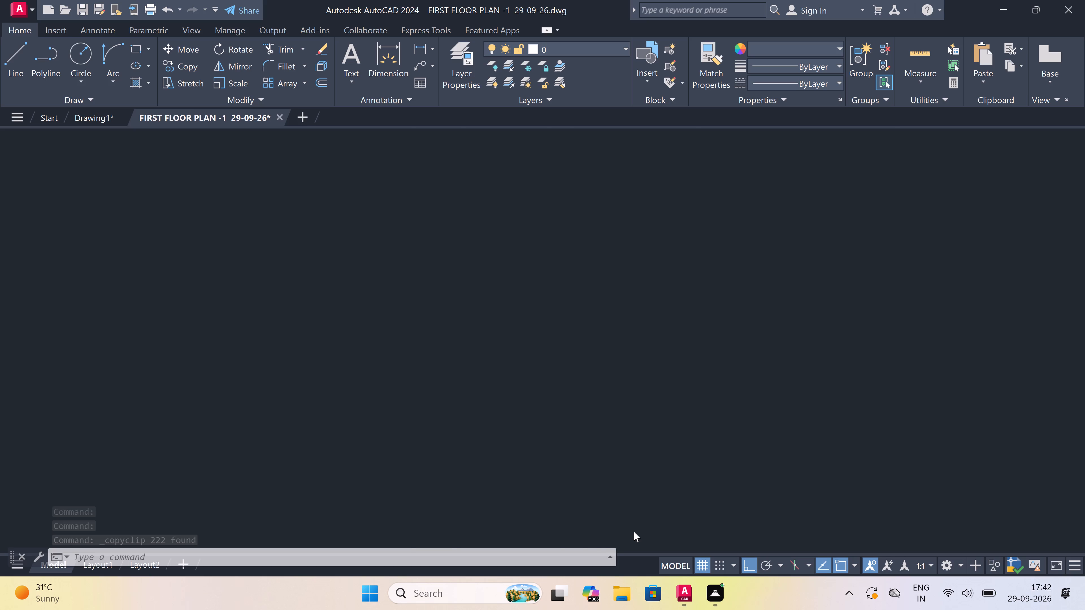
{"action": "key", "text": "ctrl+v"}
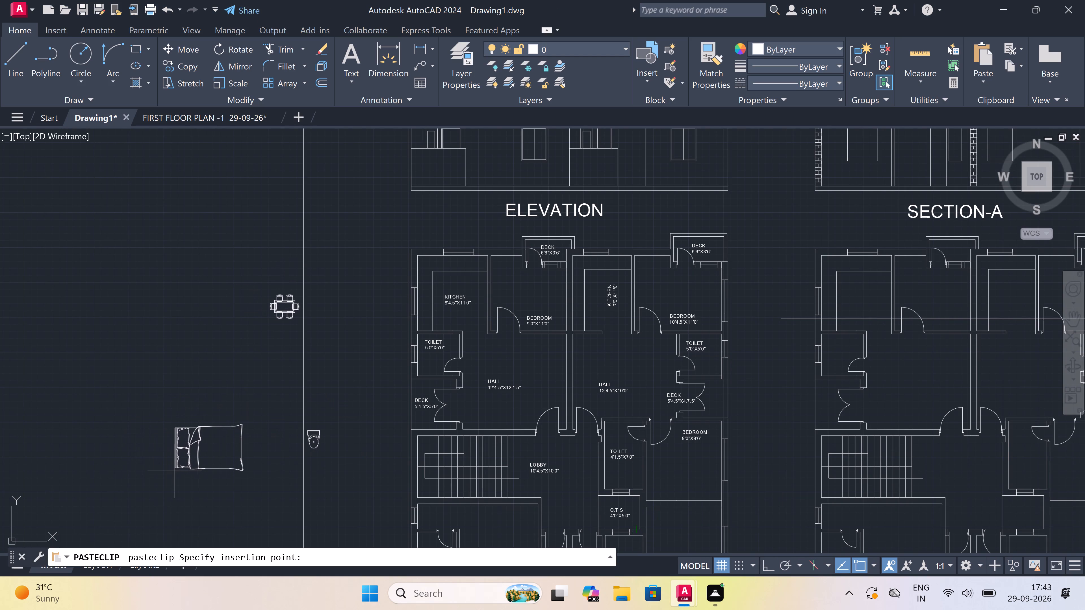
{"action": "left_click", "coordinate": [131, 474]}
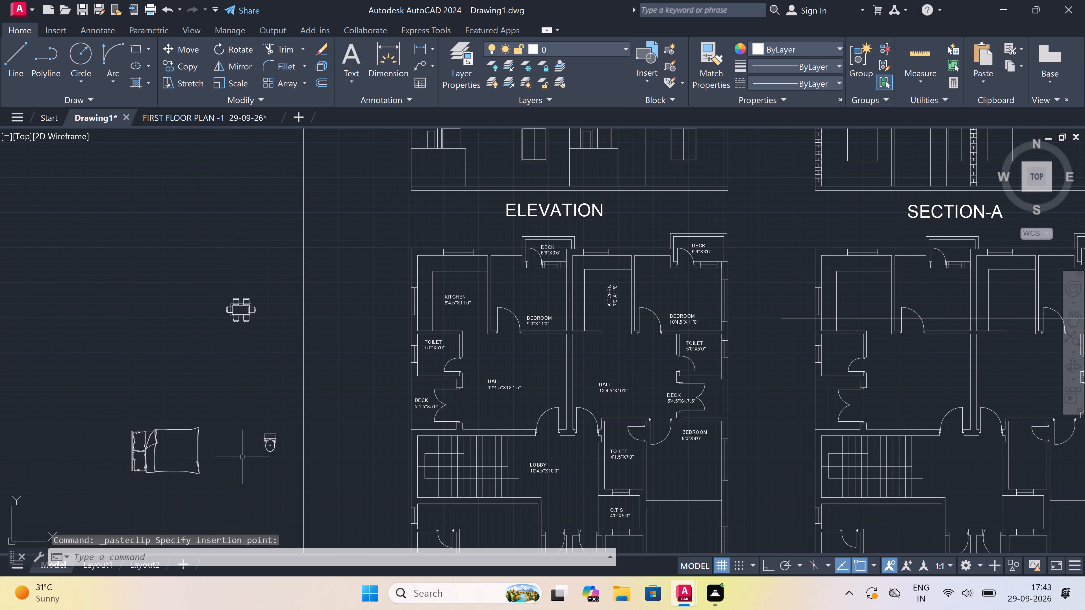
Rotate the pasted WC 90° about the centre of its bowl, with ortho on.
{"action": "scroll", "coordinate": [244, 453], "scroll_direction": "up", "scroll_amount": 1}
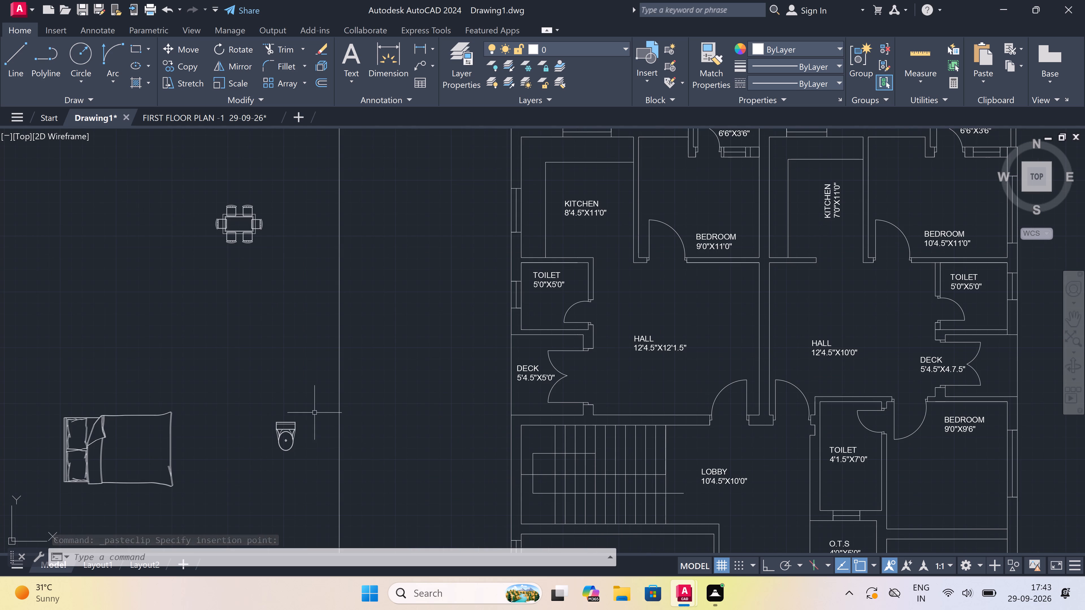
{"action": "left_click", "coordinate": [290, 425]}
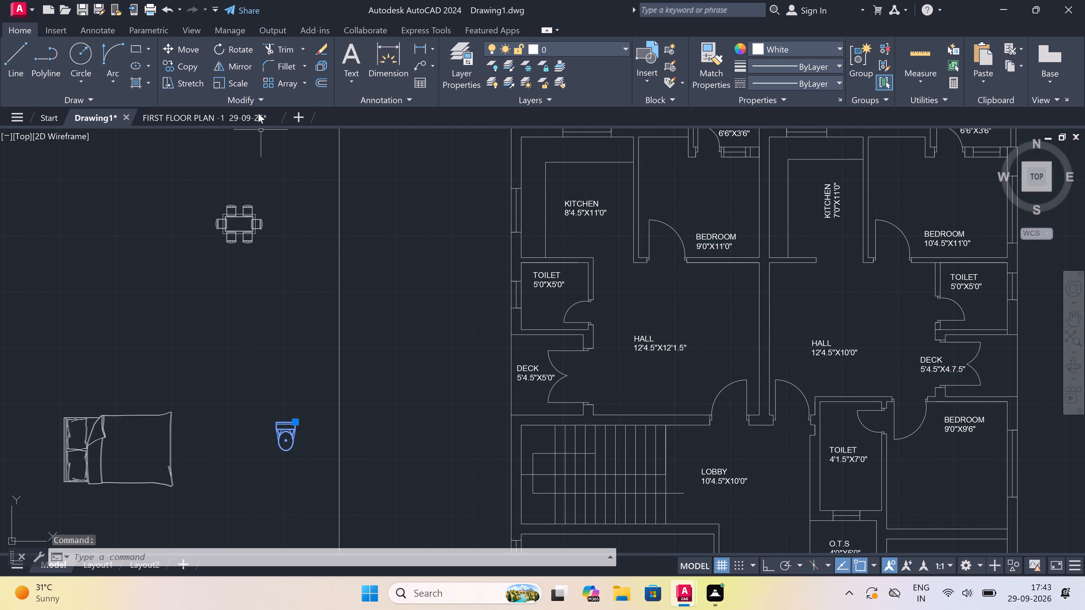
{"action": "left_click", "coordinate": [236, 47]}
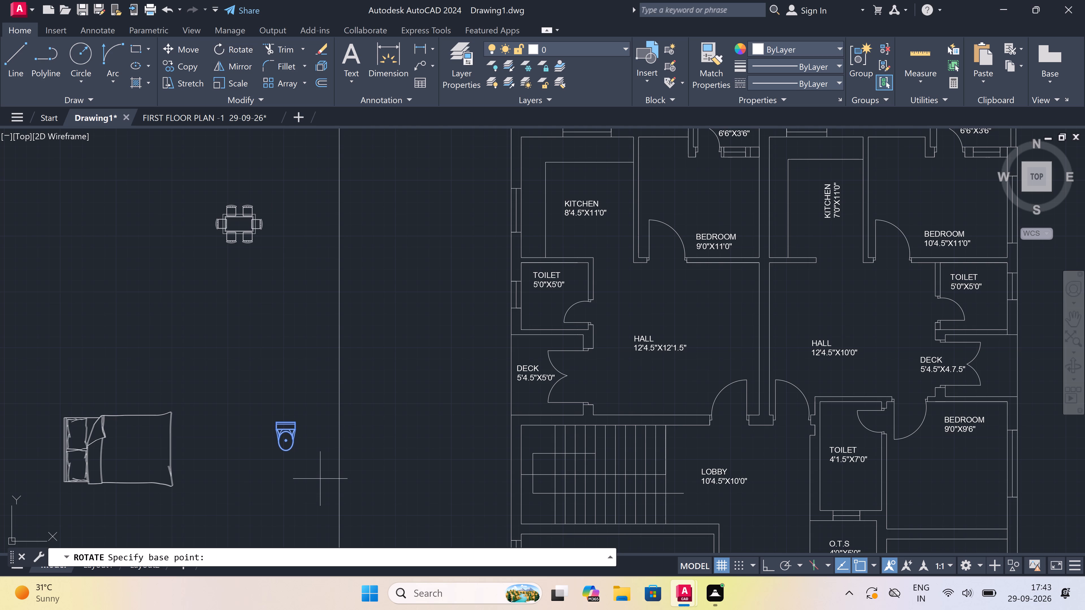
{"action": "left_click", "coordinate": [286, 441]}
{"action": "scroll", "coordinate": [297, 422], "scroll_direction": "up", "scroll_amount": 3}
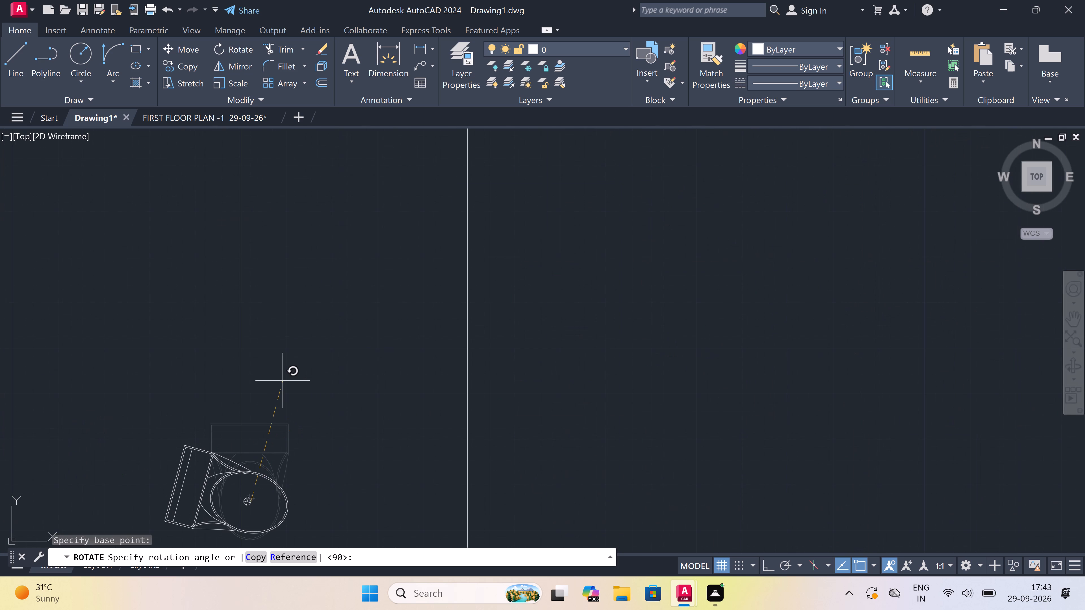
{"action": "key", "text": "F8"}
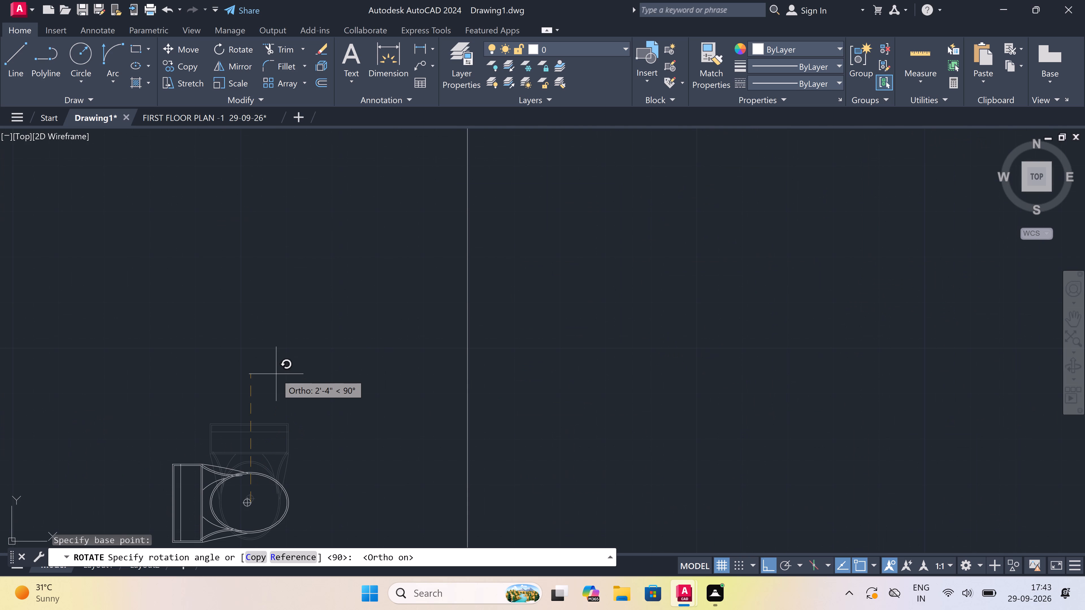
{"action": "scroll", "coordinate": [276, 374], "scroll_direction": "down", "scroll_amount": 1}
{"action": "left_click", "coordinate": [276, 374]}
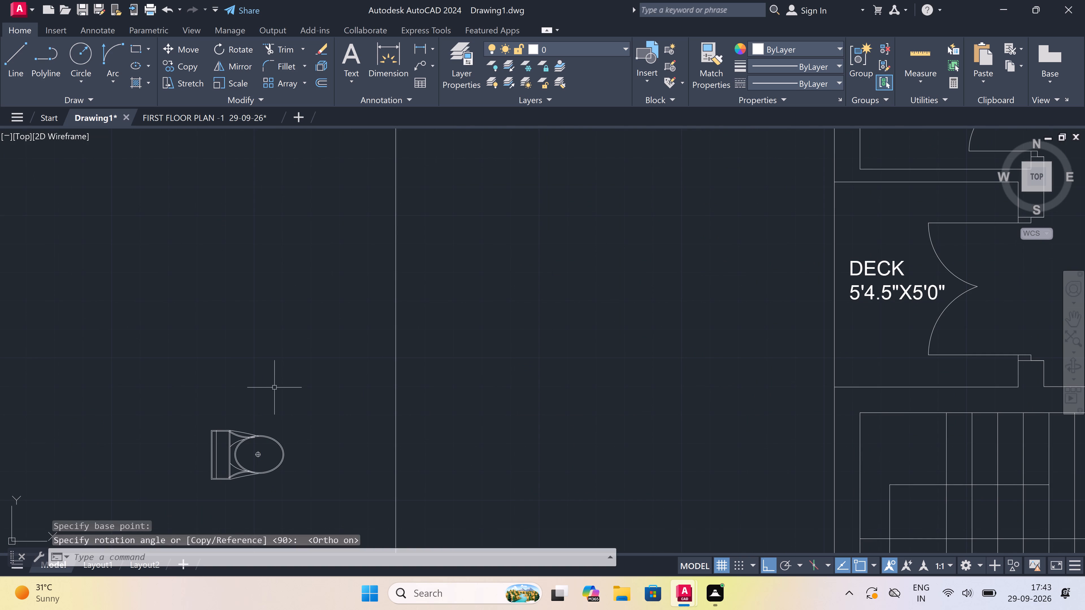
Copy the rotated WC by the middle of its tank's back edge onto the window wall of the left 5'0"X5'0" toilet.
{"action": "left_click", "coordinate": [233, 444]}
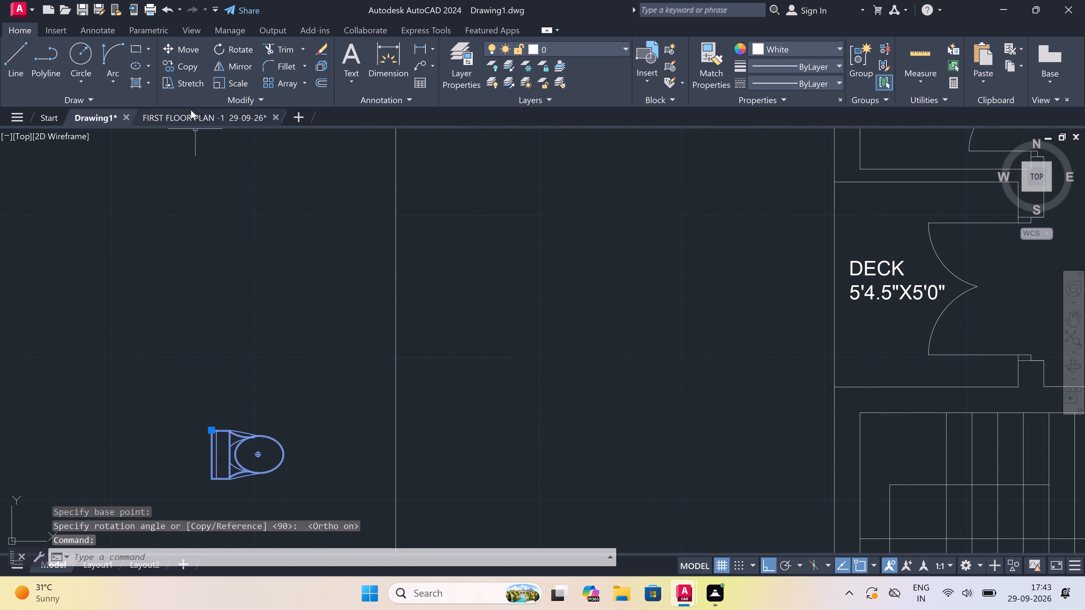
{"action": "left_click", "coordinate": [183, 66]}
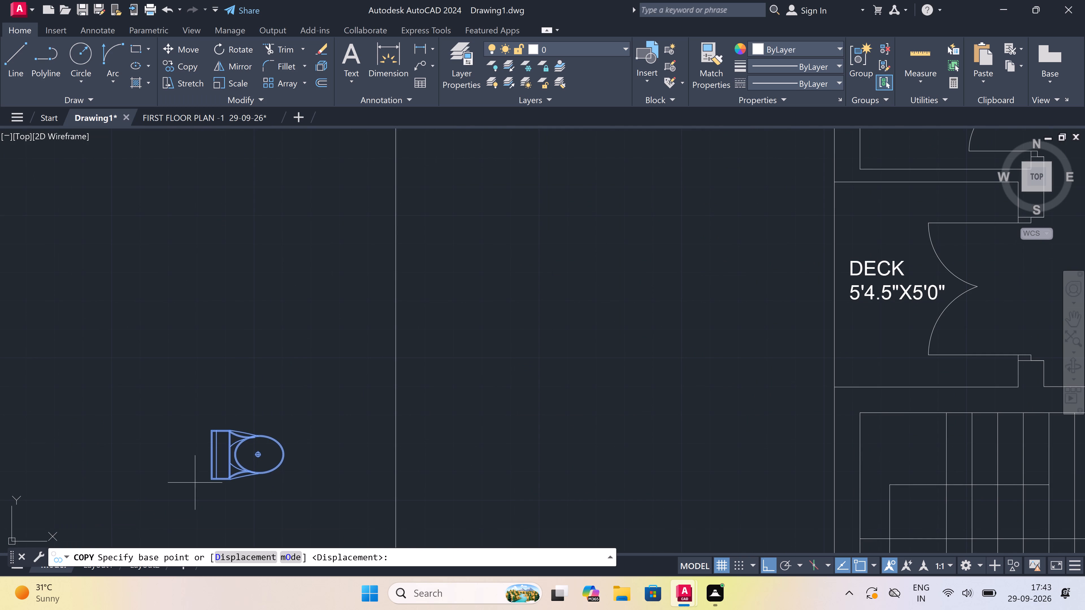
{"action": "left_click", "coordinate": [210, 455]}
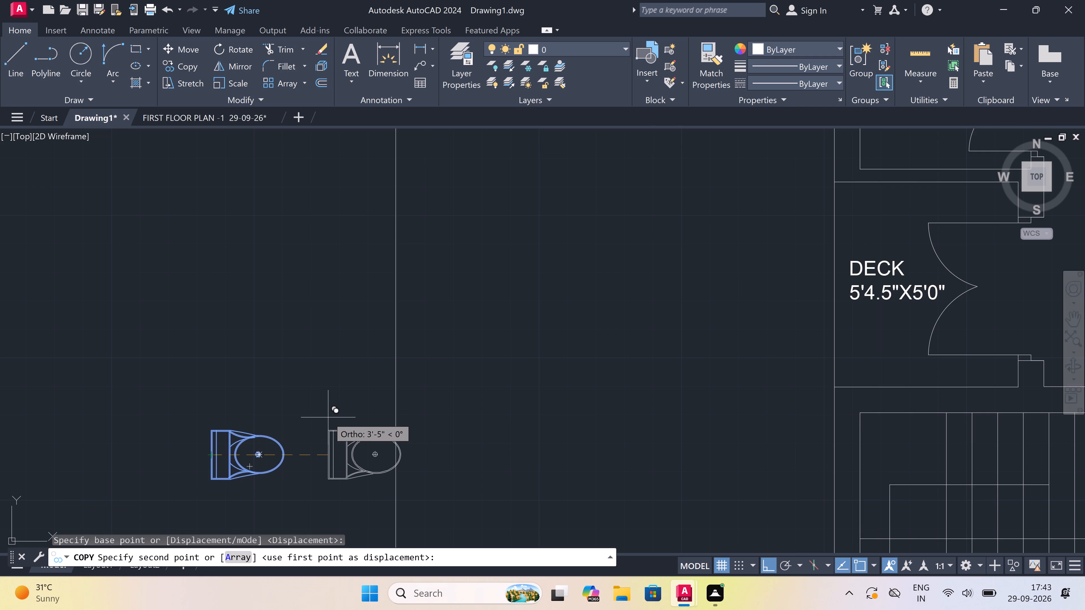
{"action": "key", "text": "F8"}
{"action": "scroll", "coordinate": [328, 417], "scroll_direction": "down", "scroll_amount": 3}
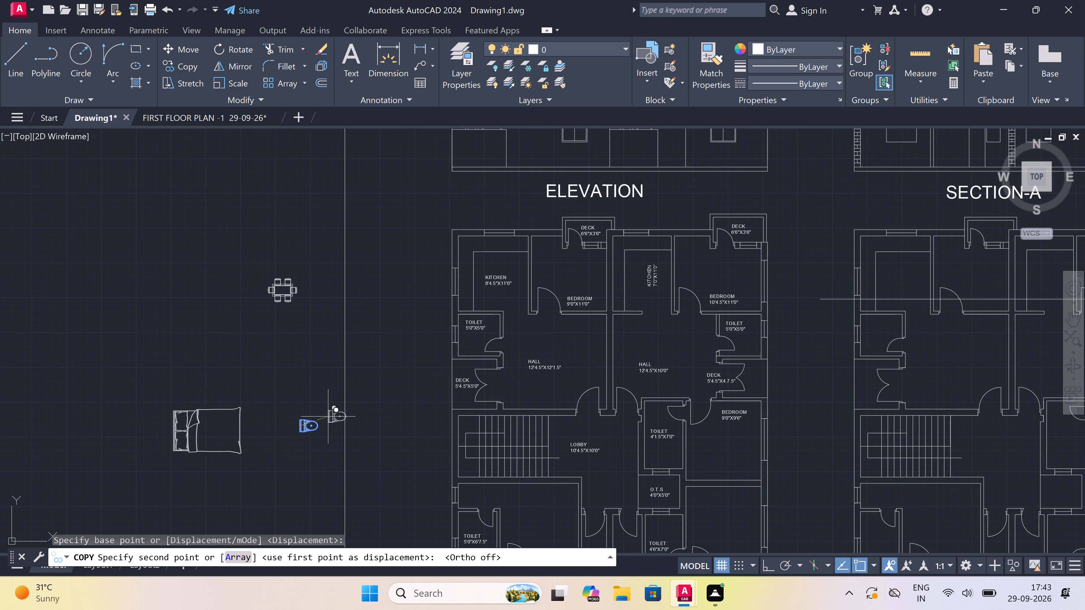
{"action": "scroll", "coordinate": [470, 327], "scroll_direction": "up", "scroll_amount": 3}
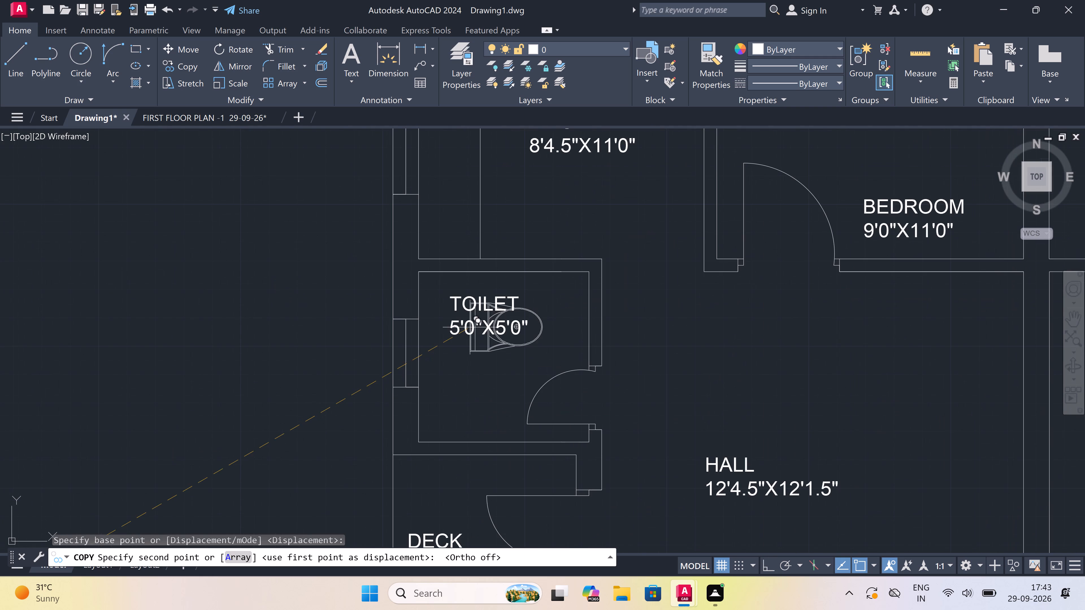
{"action": "scroll", "coordinate": [440, 359], "scroll_direction": "up", "scroll_amount": 2}
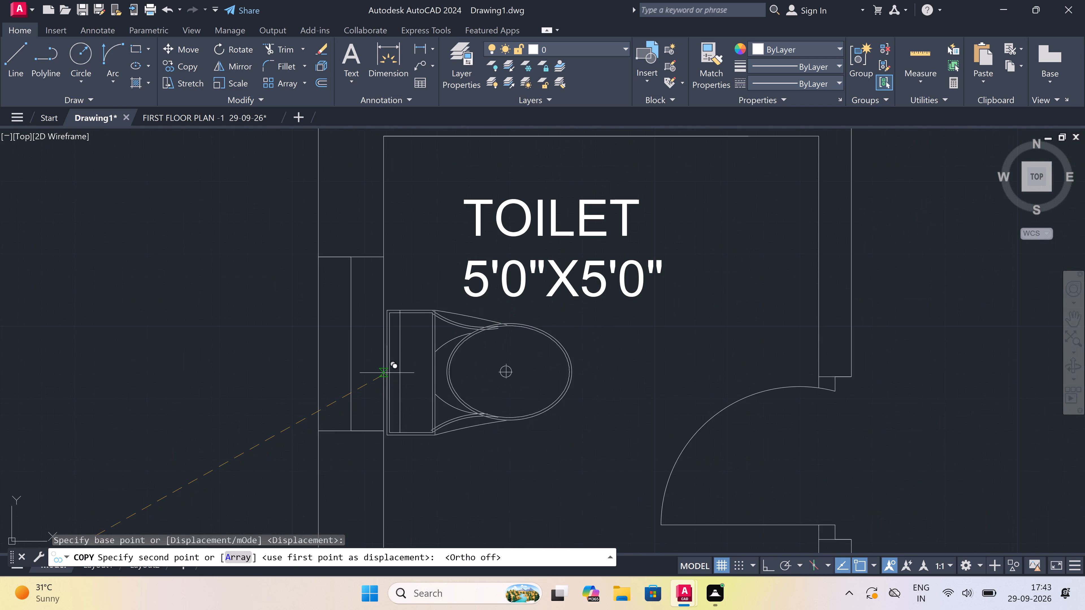
{"action": "left_click", "coordinate": [387, 373]}
Place another copy of the WC against the window wall of the 5'0"X6'7.5" toilet in the first floor plan.
{"action": "scroll", "coordinate": [400, 364], "scroll_direction": "down", "scroll_amount": 5}
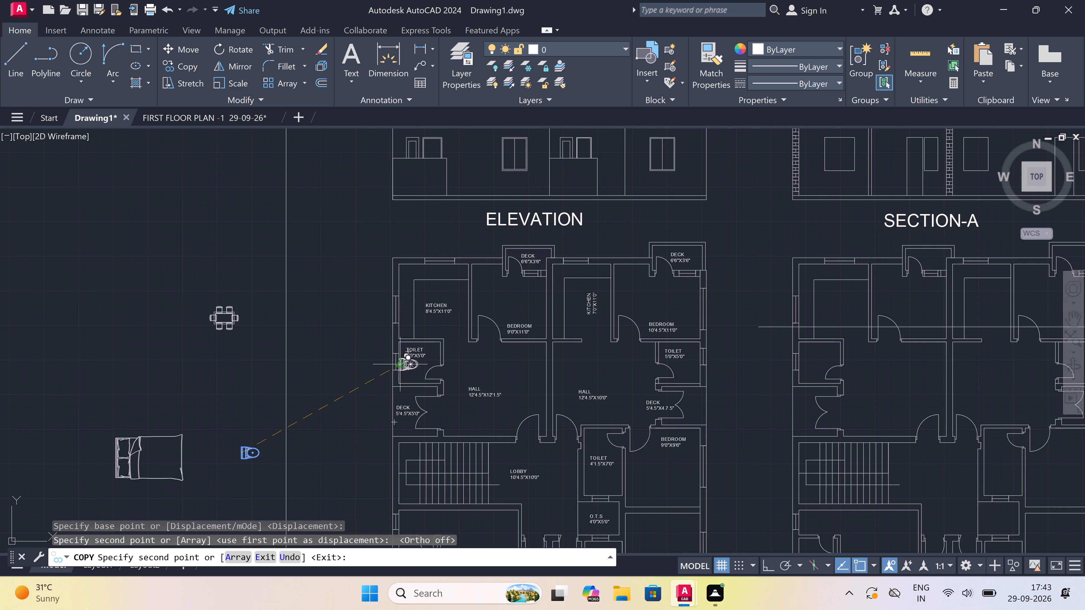
{"action": "scroll", "coordinate": [400, 364], "scroll_direction": "down", "scroll_amount": 2}
{"action": "scroll", "coordinate": [392, 453], "scroll_direction": "up", "scroll_amount": 1}
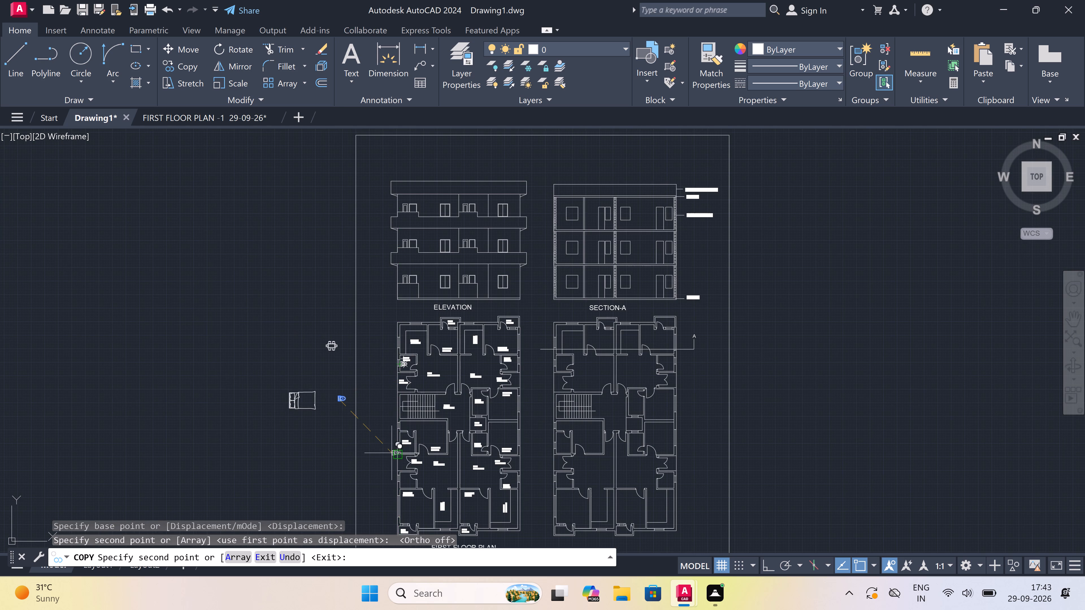
{"action": "scroll", "coordinate": [392, 453], "scroll_direction": "up", "scroll_amount": 1}
{"action": "scroll", "coordinate": [422, 410], "scroll_direction": "up", "scroll_amount": 3}
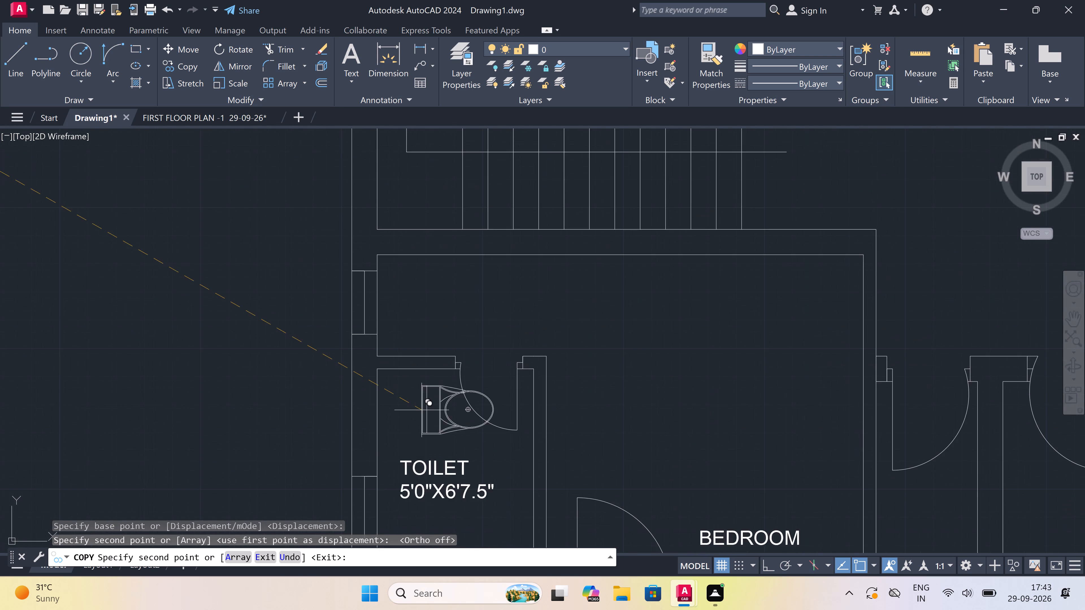
{"action": "scroll", "coordinate": [422, 410], "scroll_direction": "down", "scroll_amount": 3}
{"action": "scroll", "coordinate": [417, 456], "scroll_direction": "up", "scroll_amount": 4}
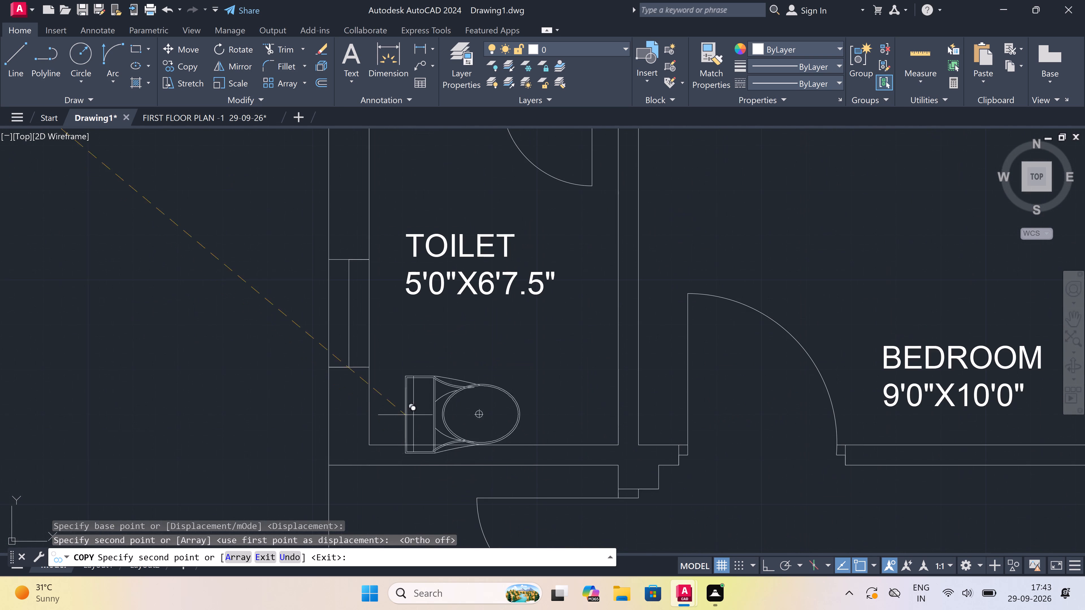
{"action": "scroll", "coordinate": [364, 344], "scroll_direction": "up", "scroll_amount": 2}
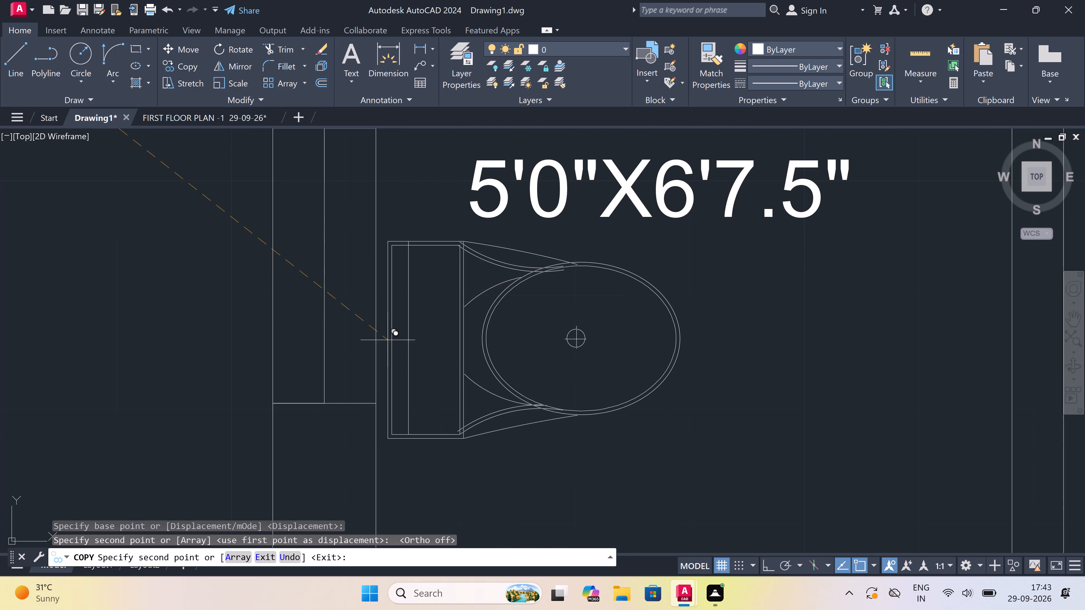
{"action": "left_click", "coordinate": [385, 340]}
Place a WC copy on the window wall, below the window, of the unlabelled toilet above the 10'4.5"X12'0" bedroom, and finish copying.
{"action": "scroll", "coordinate": [393, 317], "scroll_direction": "down", "scroll_amount": 4}
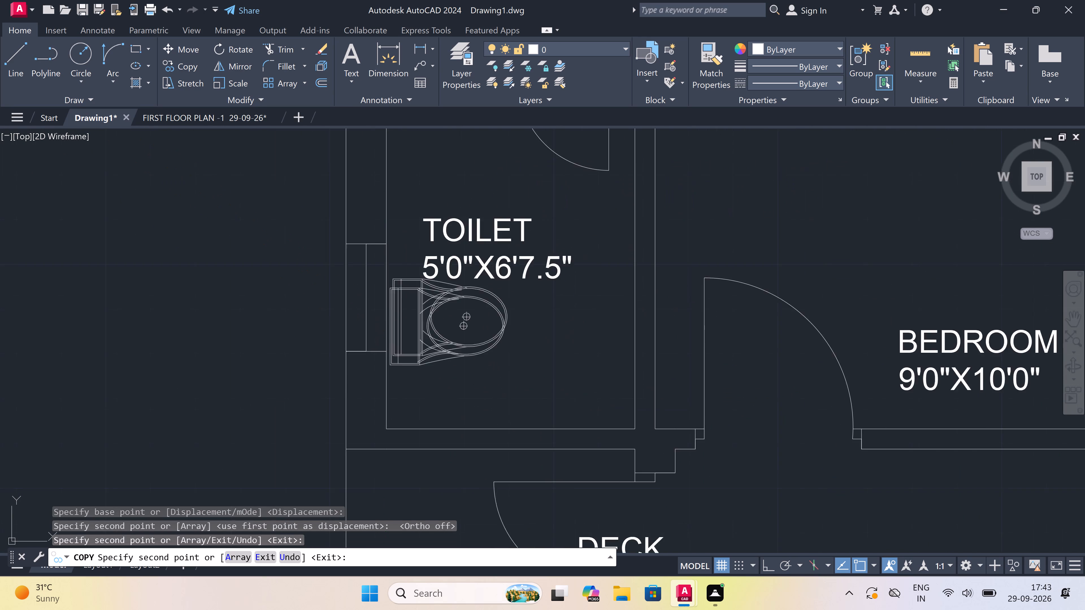
{"action": "scroll", "coordinate": [393, 317], "scroll_direction": "down", "scroll_amount": 6}
{"action": "scroll", "coordinate": [393, 361], "scroll_direction": "up", "scroll_amount": 2}
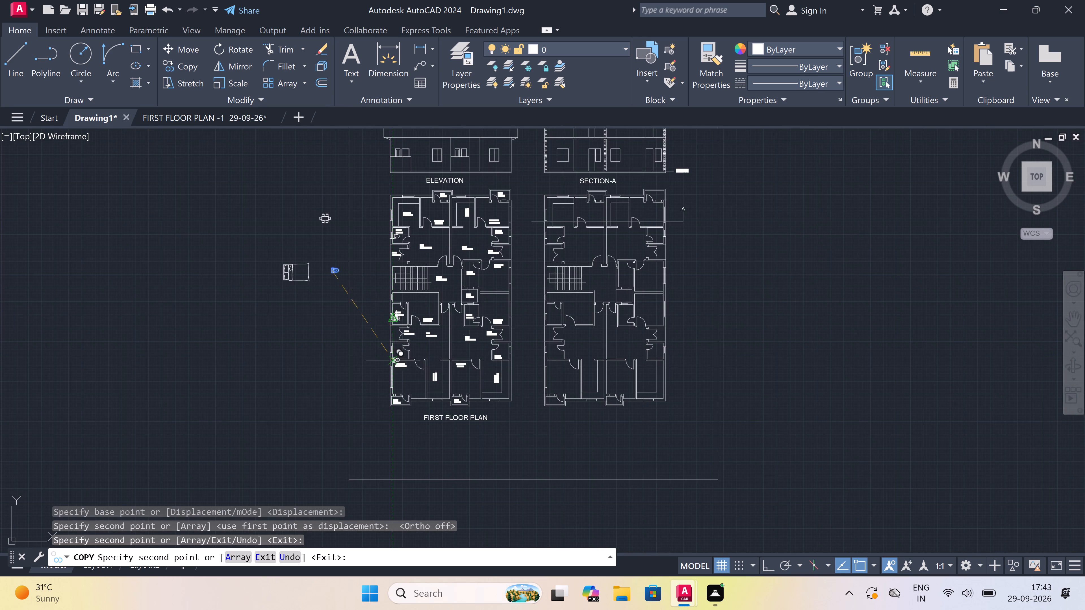
{"action": "scroll", "coordinate": [393, 361], "scroll_direction": "up", "scroll_amount": 1}
{"action": "scroll", "coordinate": [391, 309], "scroll_direction": "up", "scroll_amount": 3}
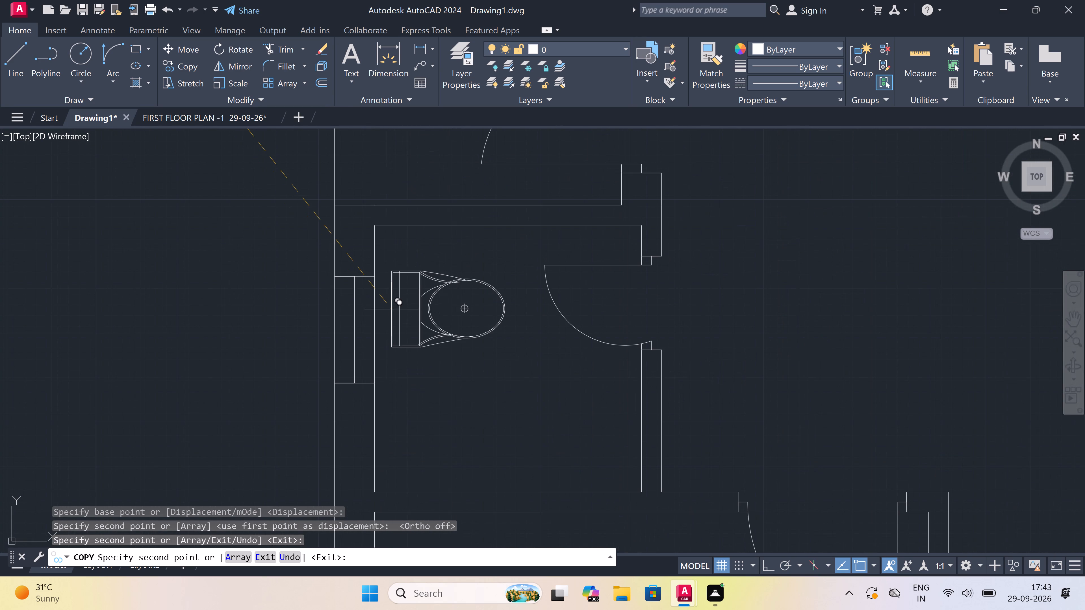
{"action": "scroll", "coordinate": [379, 304], "scroll_direction": "up", "scroll_amount": 2}
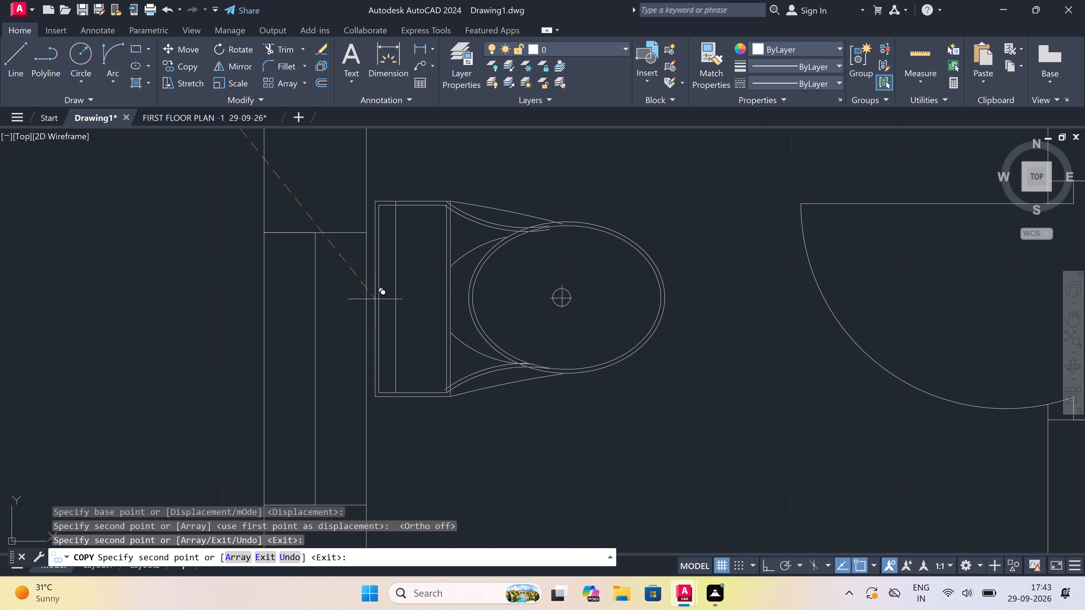
{"action": "scroll", "coordinate": [375, 299], "scroll_direction": "down", "scroll_amount": 3}
{"action": "scroll", "coordinate": [376, 374], "scroll_direction": "up", "scroll_amount": 2}
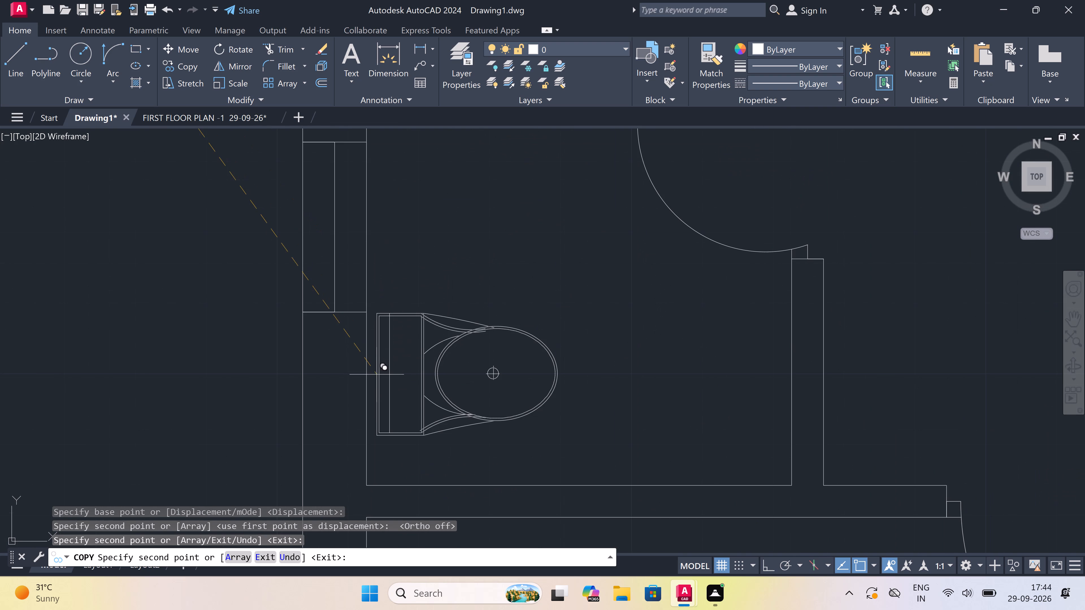
{"action": "left_click", "coordinate": [372, 386]}
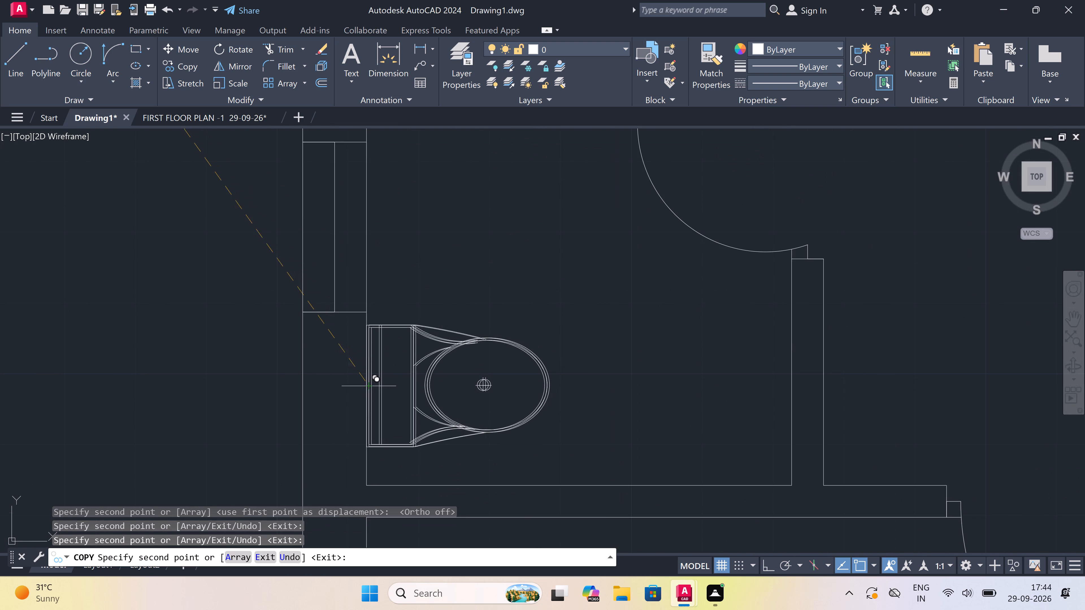
{"action": "scroll", "coordinate": [360, 360], "scroll_direction": "down", "scroll_amount": 5}
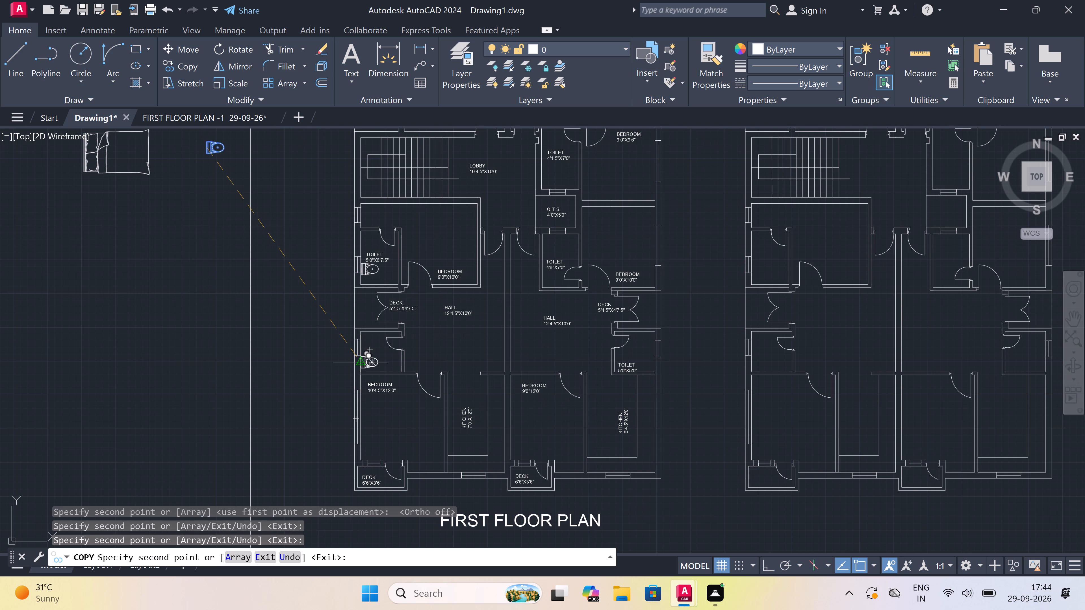
{"action": "key", "text": "Escape"}
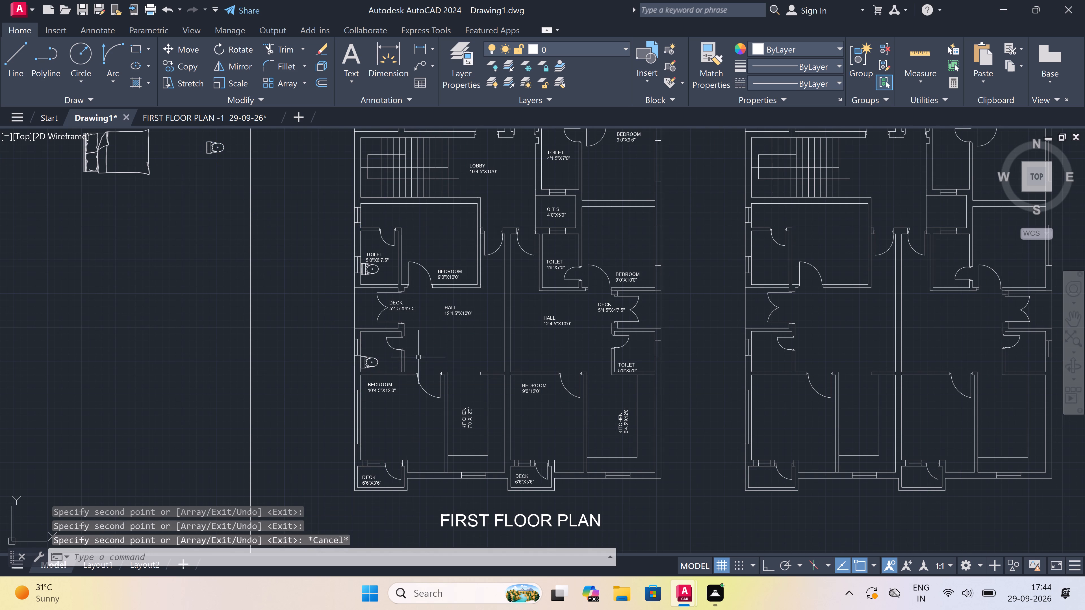
Move the TOILET 5'0"X5'0" label beside the 9'0"12'0" bedroom slightly up, so it sits inside the room's walls.
{"action": "scroll", "coordinate": [618, 363], "scroll_direction": "up", "scroll_amount": 3}
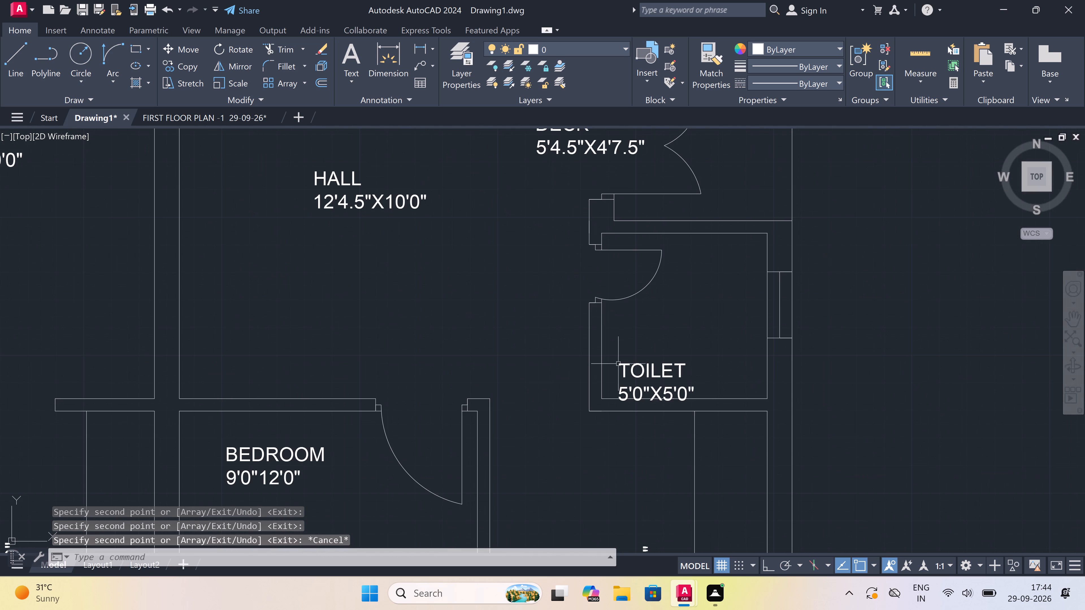
{"action": "scroll", "coordinate": [622, 370], "scroll_direction": "up", "scroll_amount": 1}
{"action": "left_click", "coordinate": [628, 370]}
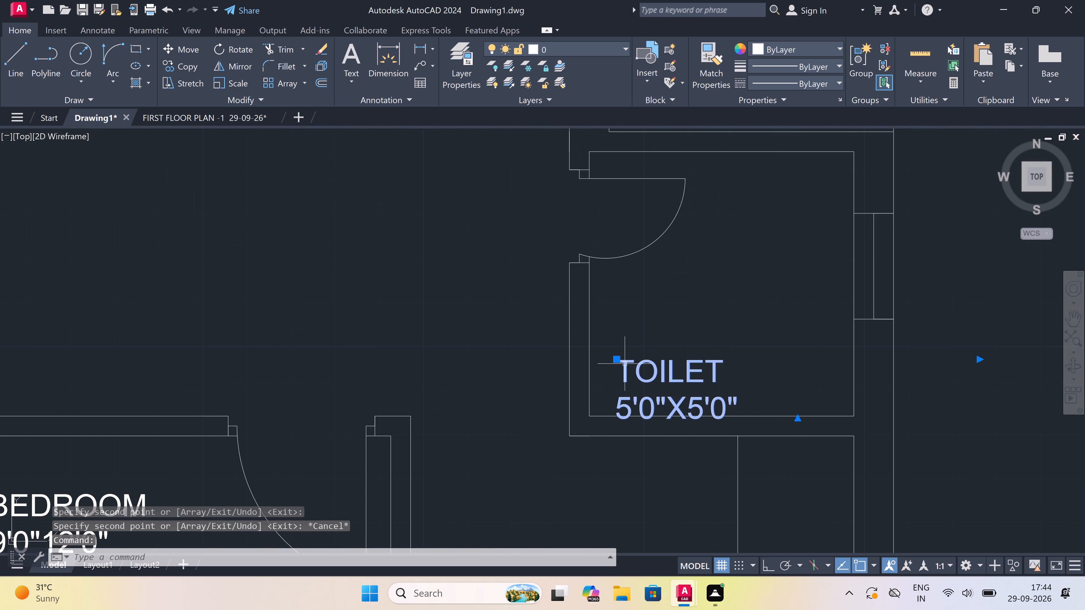
{"action": "left_click", "coordinate": [619, 360]}
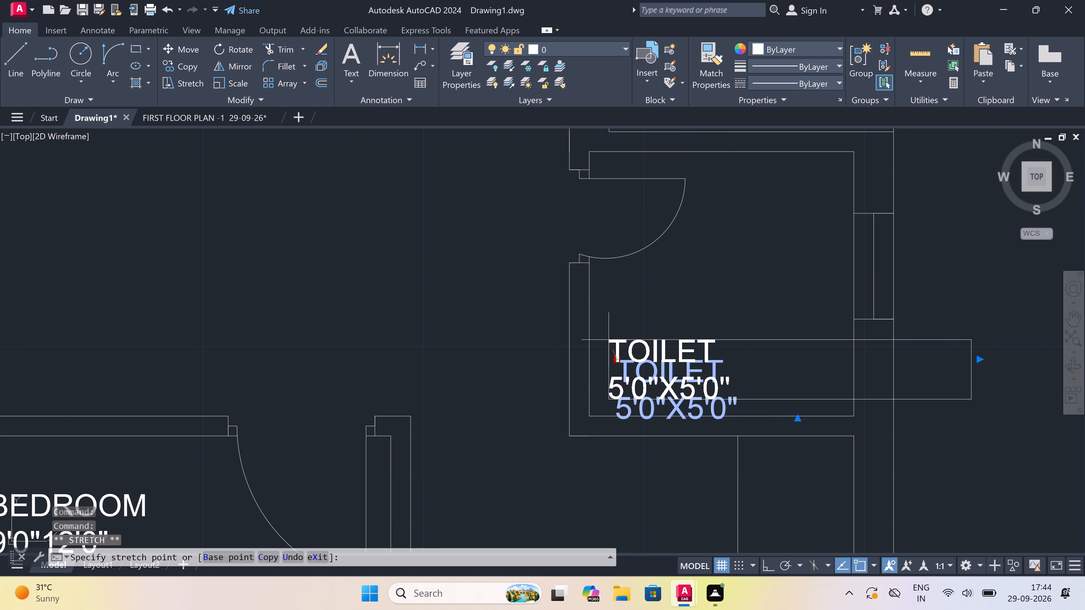
{"action": "left_click", "coordinate": [609, 340]}
{"action": "key", "text": "Escape"}
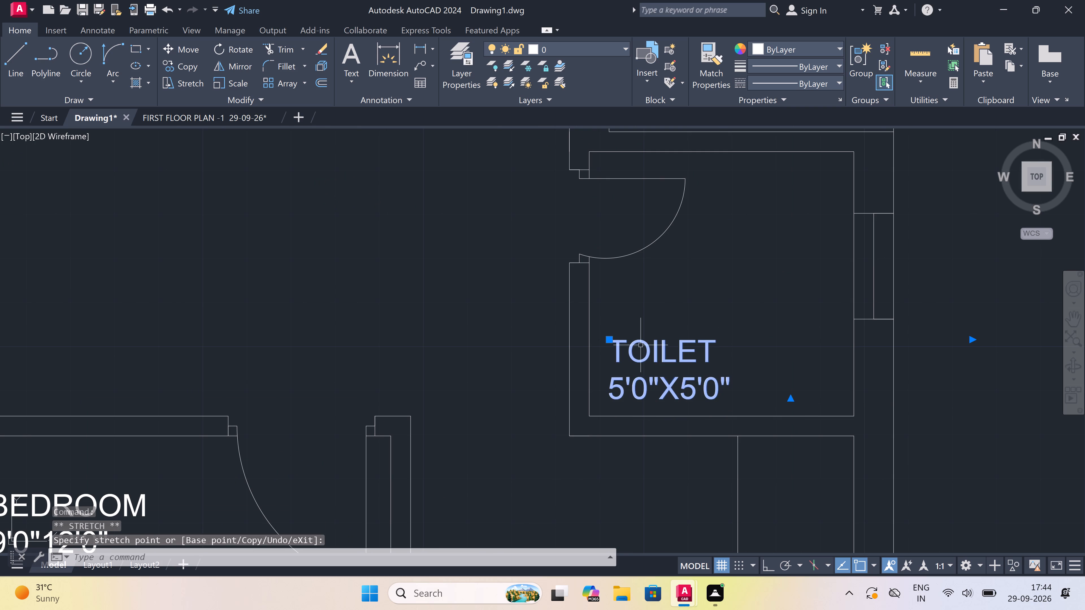
Copy the TOILET 5'0"X5'0" label into the unlabelled toilet above the 10'4.5"X12'0" bedroom, above its WC.
{"action": "left_click", "coordinate": [646, 349]}
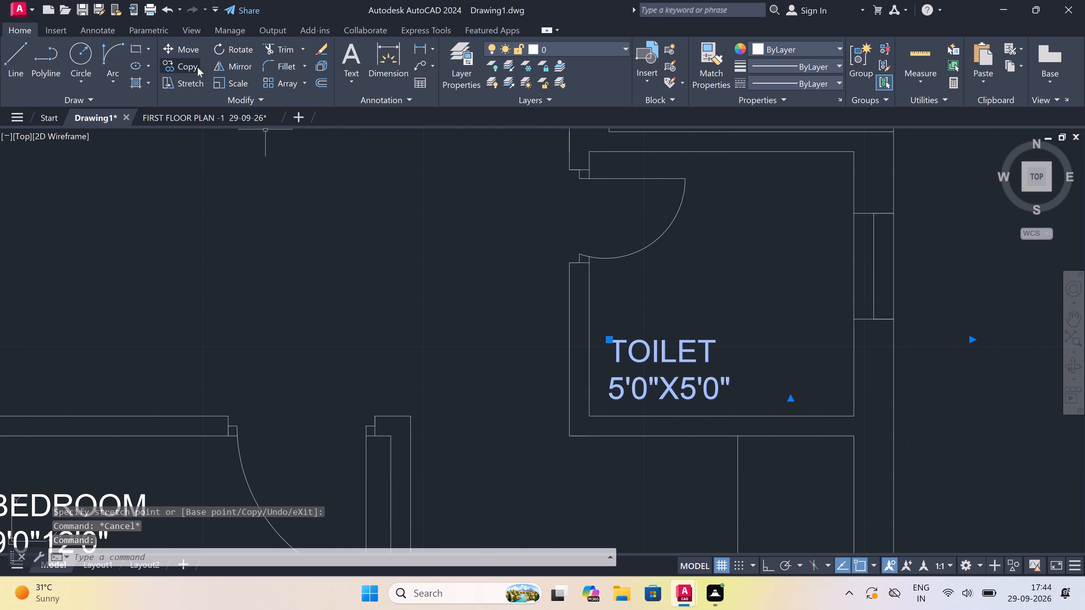
{"action": "left_click", "coordinate": [176, 62]}
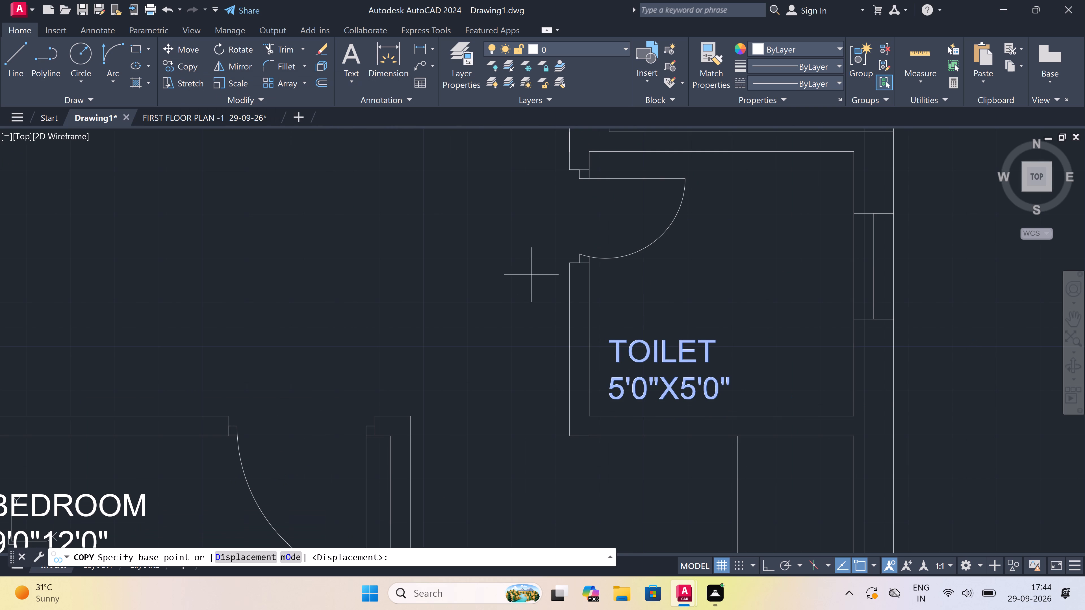
{"action": "left_click", "coordinate": [656, 361]}
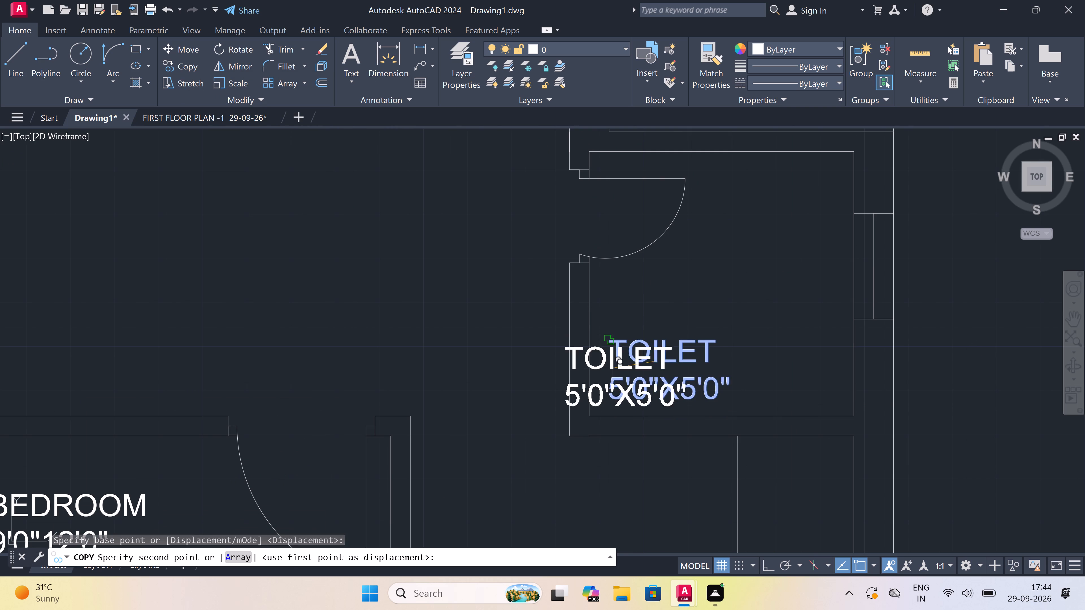
{"action": "scroll", "coordinate": [604, 369], "scroll_direction": "down", "scroll_amount": 3}
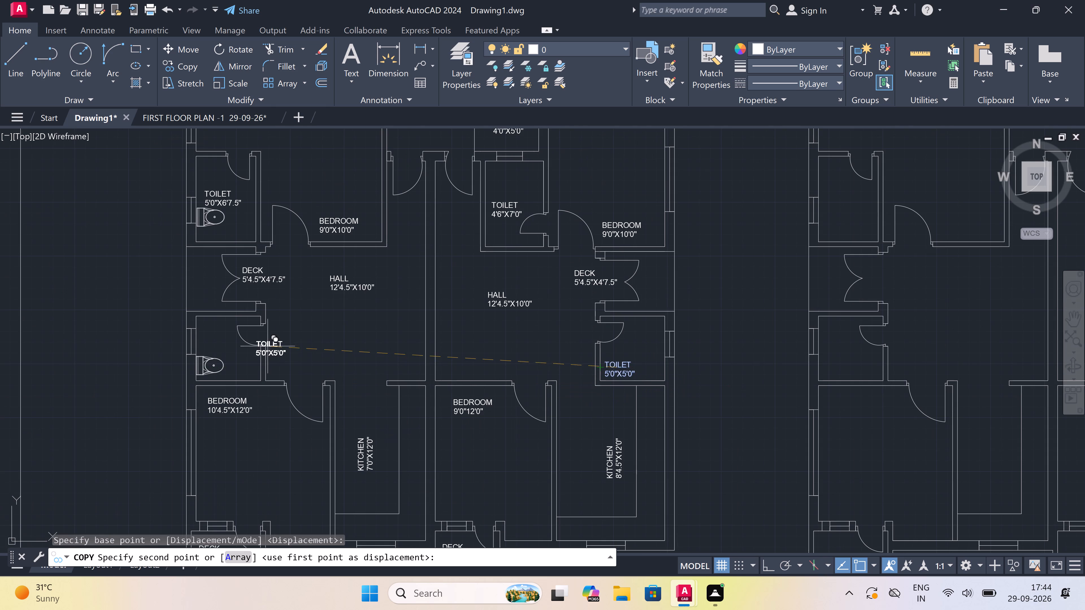
{"action": "scroll", "coordinate": [201, 326], "scroll_direction": "up", "scroll_amount": 4}
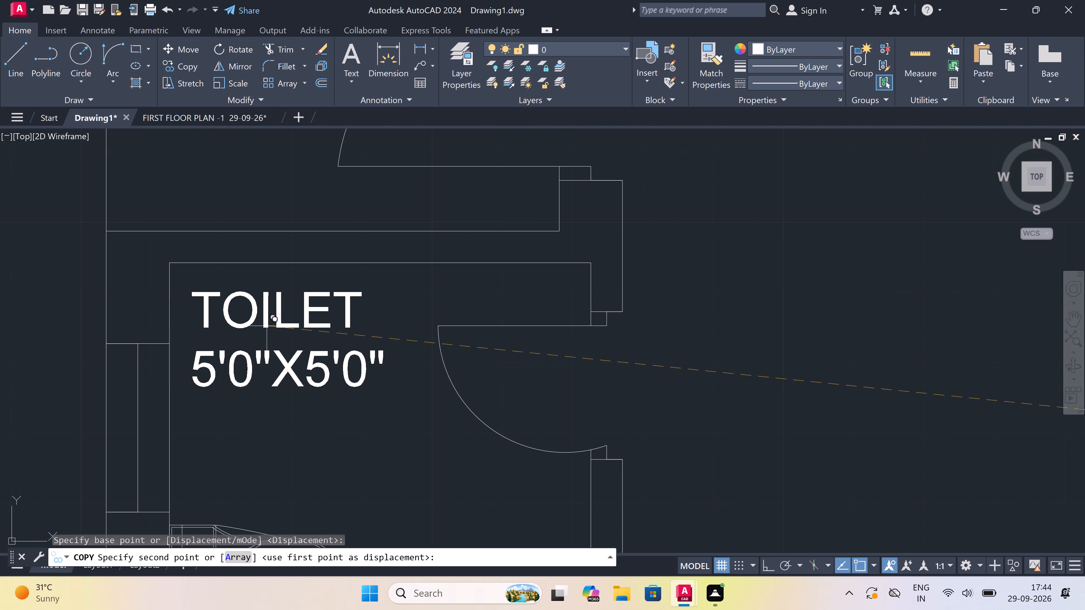
{"action": "left_click", "coordinate": [274, 333]}
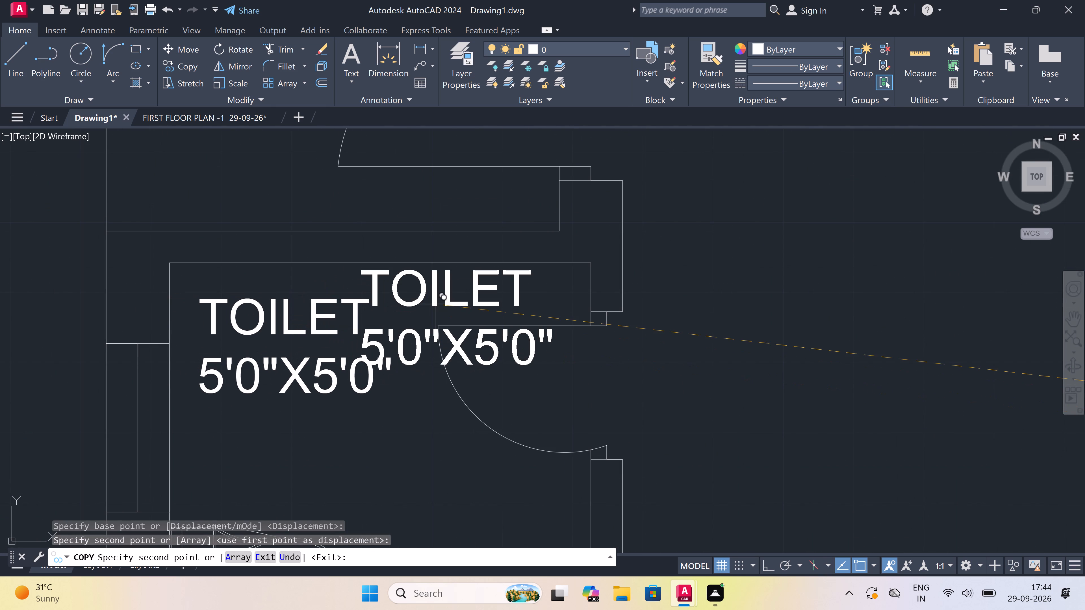
{"action": "key", "text": "Escape"}
Rotate the loose WC outside the sheet frame 180° about the centre of its bowl, with ortho on.
{"action": "scroll", "coordinate": [436, 304], "scroll_direction": "down", "scroll_amount": 6}
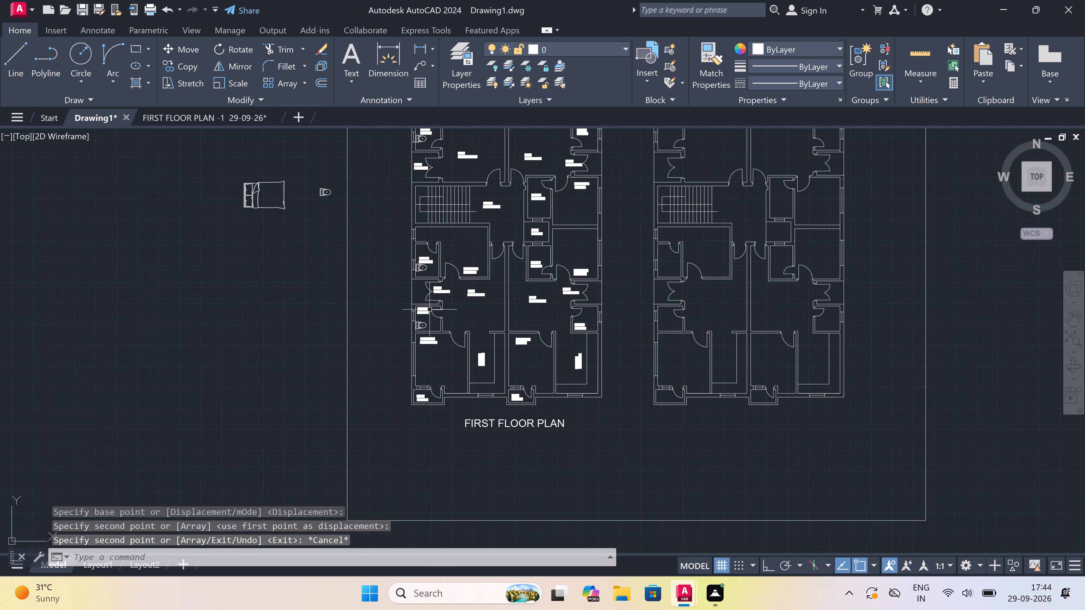
{"action": "scroll", "coordinate": [429, 310], "scroll_direction": "down", "scroll_amount": 1}
{"action": "scroll", "coordinate": [339, 228], "scroll_direction": "up", "scroll_amount": 2}
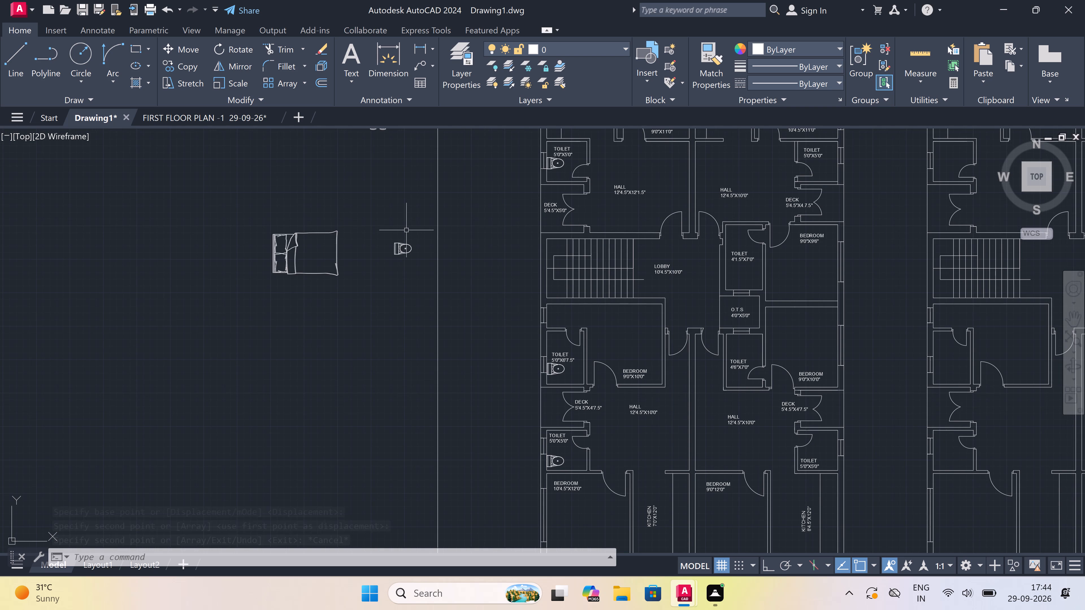
{"action": "scroll", "coordinate": [406, 230], "scroll_direction": "up", "scroll_amount": 2}
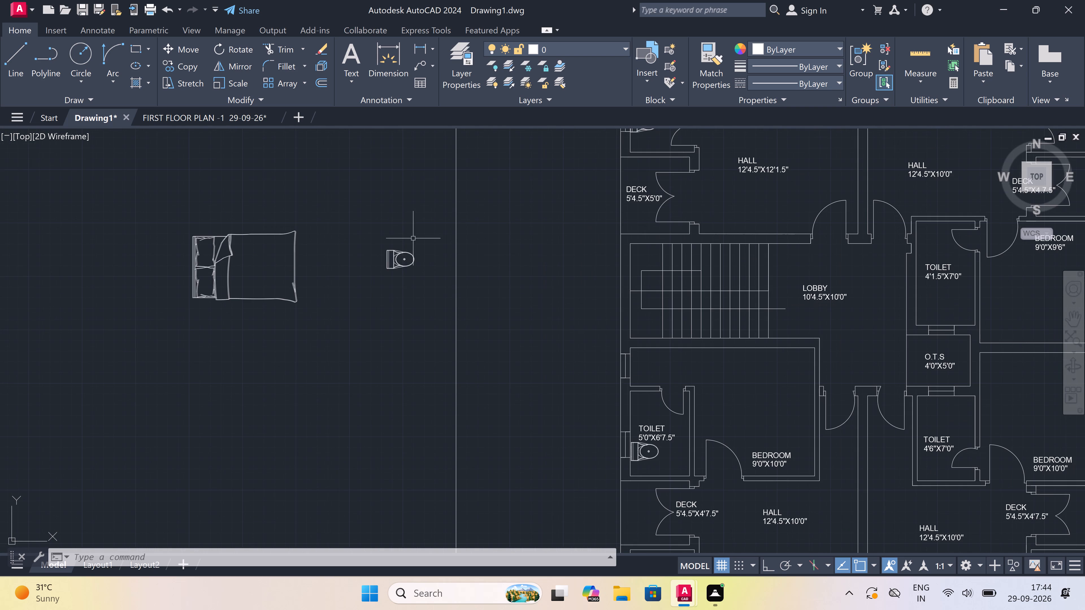
{"action": "left_click", "coordinate": [420, 245]}
{"action": "left_click", "coordinate": [372, 302]}
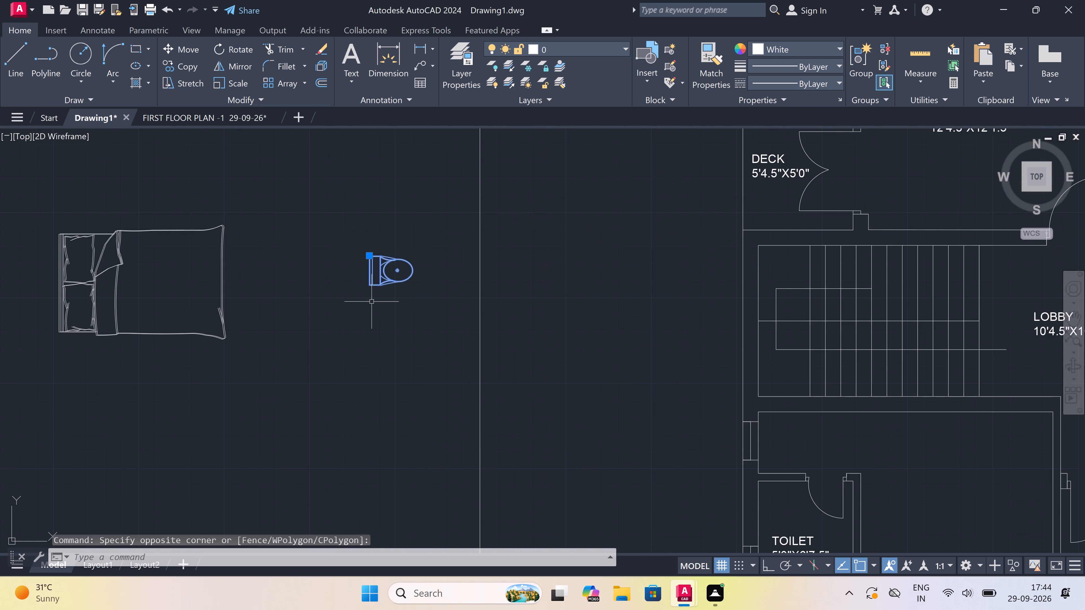
{"action": "left_click", "coordinate": [235, 46]}
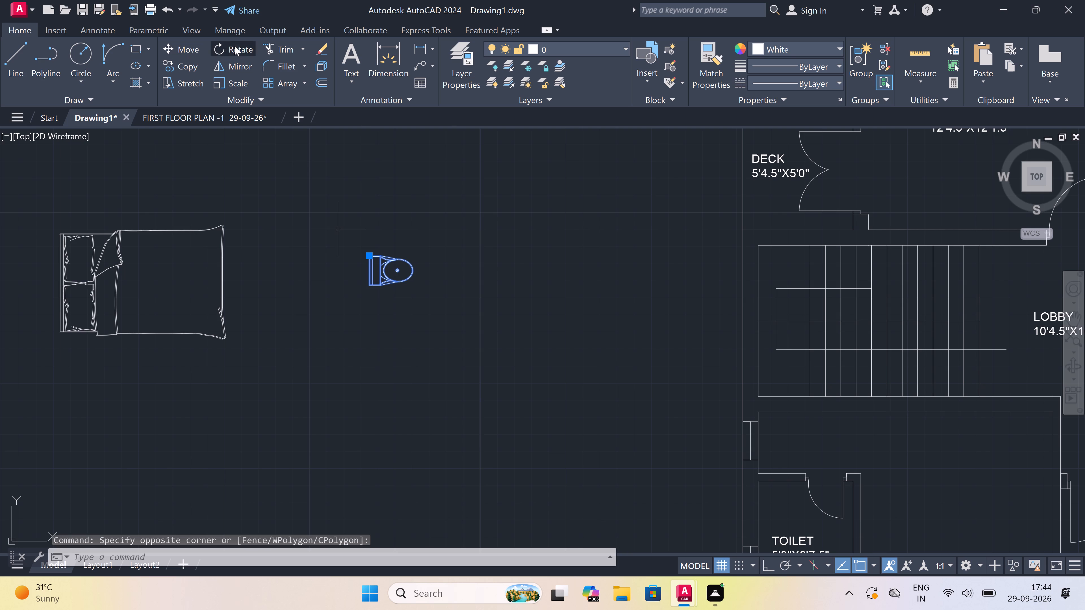
{"action": "left_click", "coordinate": [399, 267]}
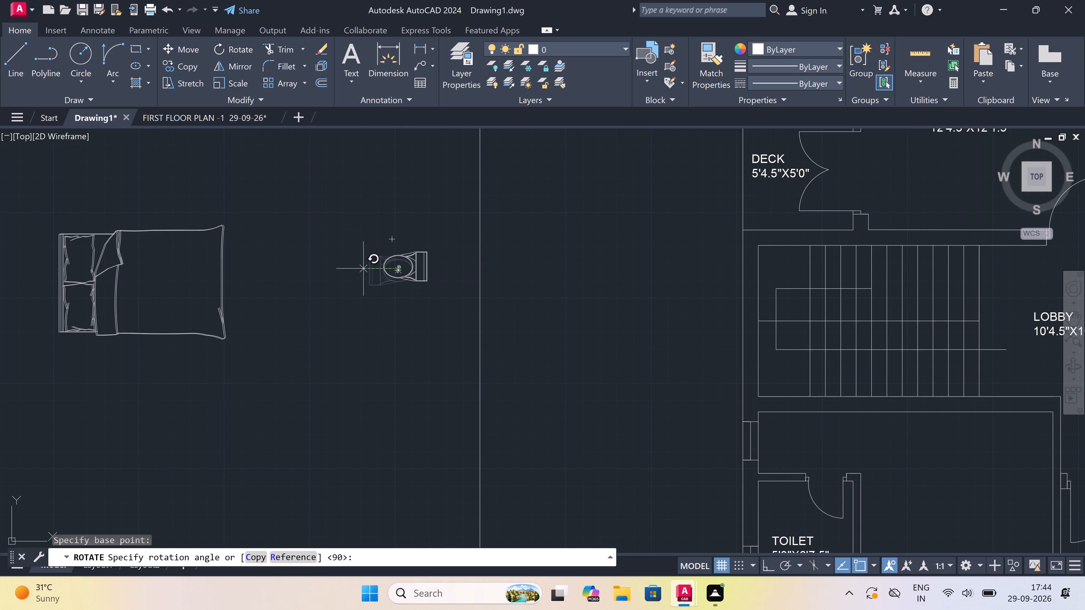
{"action": "key", "text": "F8"}
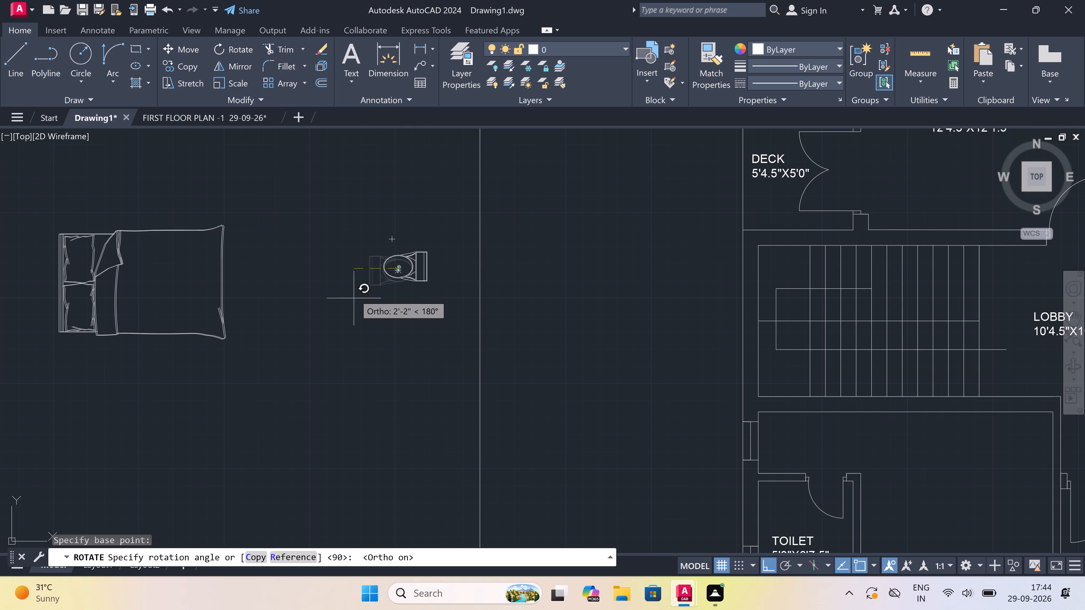
{"action": "left_click", "coordinate": [354, 285]}
Copy the loose WC by its tank's back-edge midpoint onto the window wall of the toilet below the 10'4.5"X11'0" bedroom, with ortho off.
{"action": "left_click", "coordinate": [394, 263]}
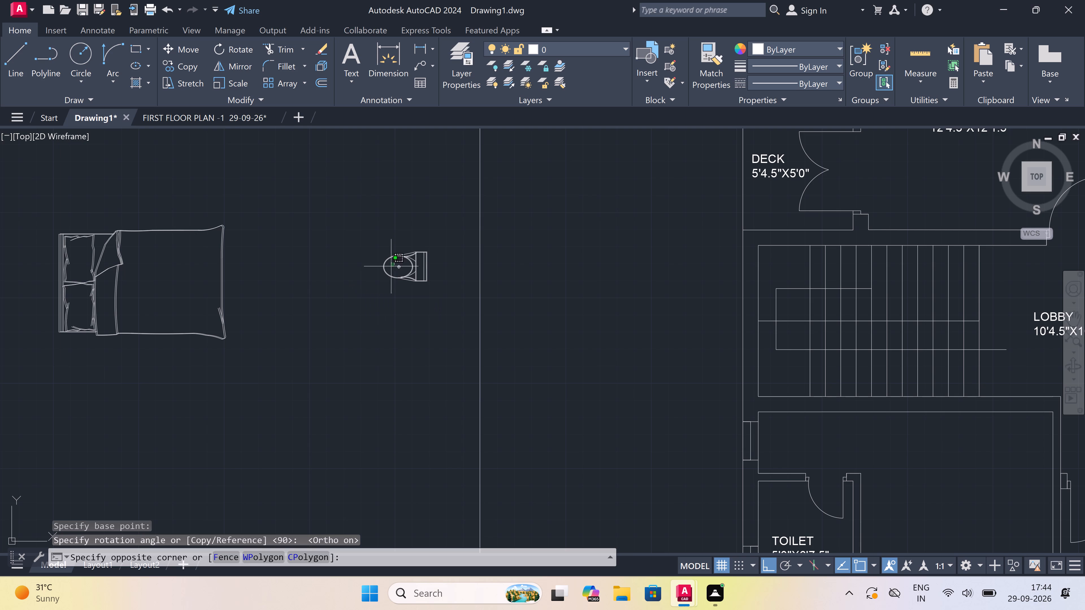
{"action": "left_click", "coordinate": [366, 292]}
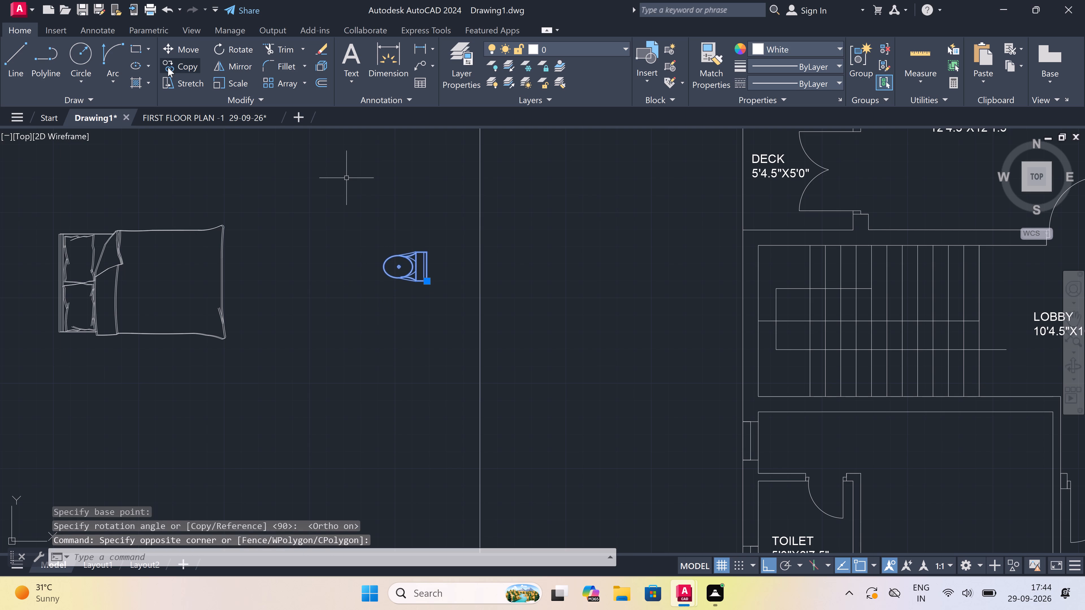
{"action": "left_click", "coordinate": [175, 63]}
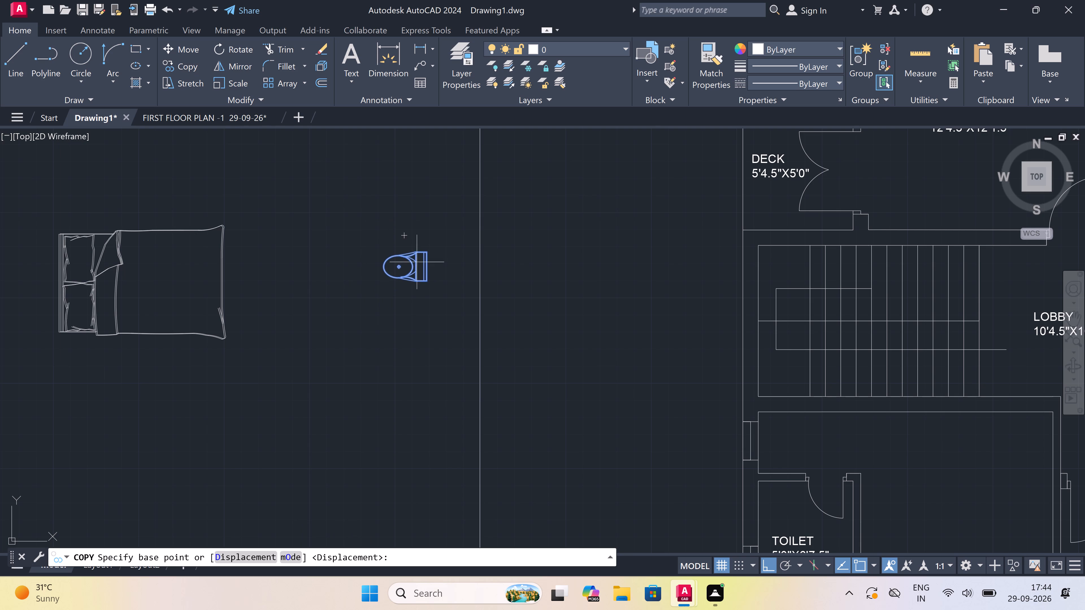
{"action": "scroll", "coordinate": [419, 269], "scroll_direction": "up", "scroll_amount": 3}
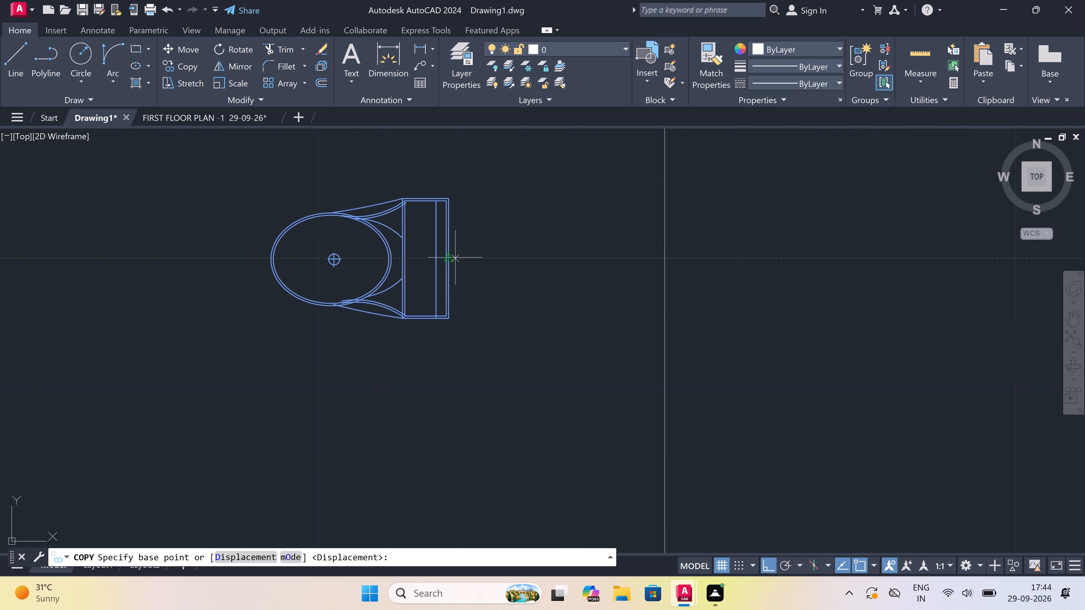
{"action": "left_click", "coordinate": [447, 260]}
{"action": "scroll", "coordinate": [359, 253], "scroll_direction": "down", "scroll_amount": 1}
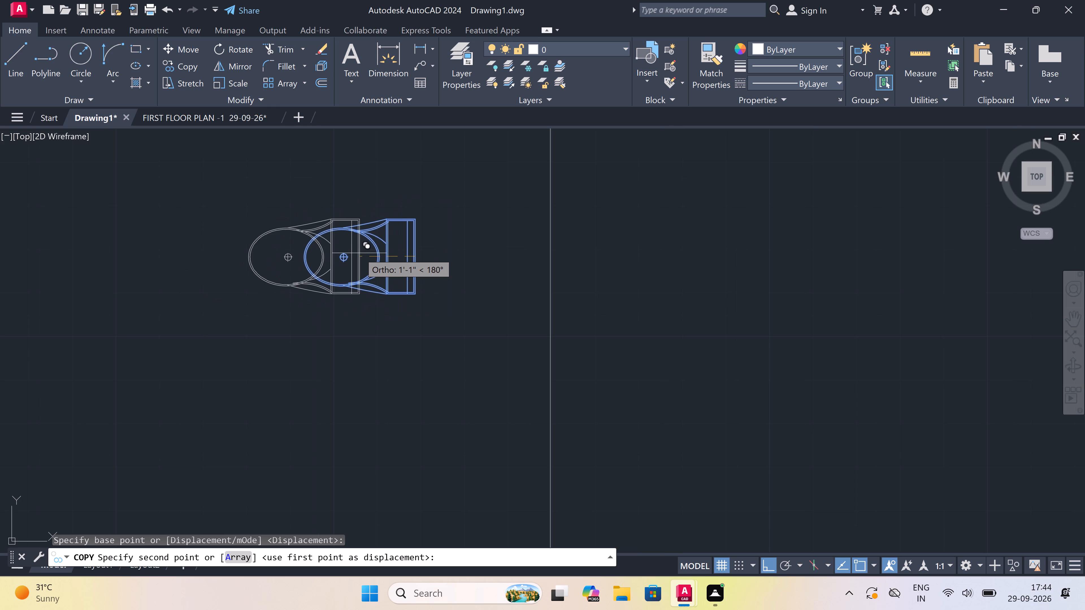
{"action": "key", "text": "F8"}
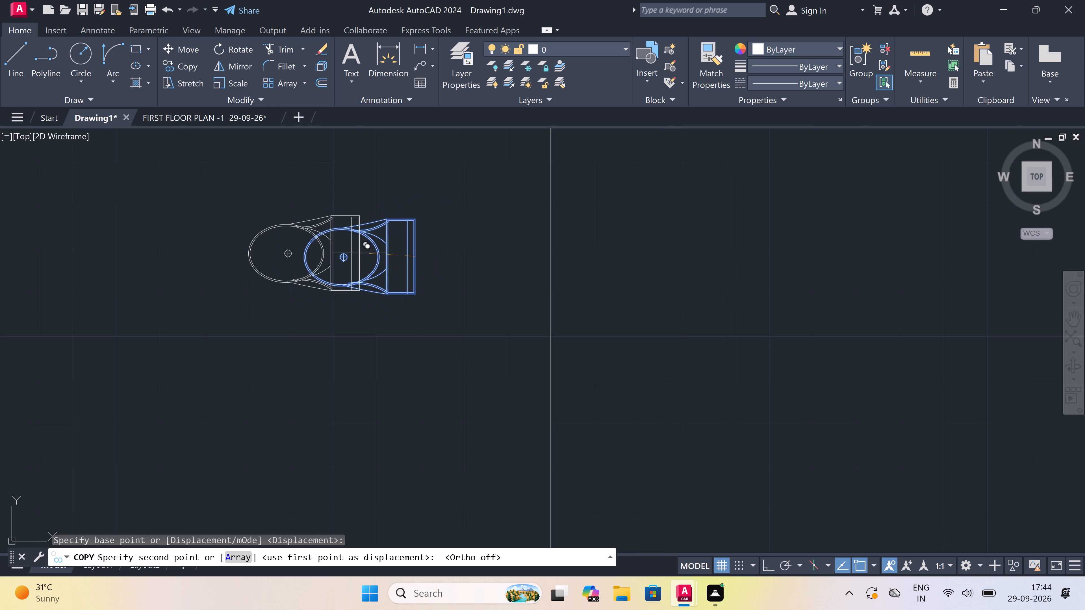
{"action": "scroll", "coordinate": [359, 253], "scroll_direction": "down", "scroll_amount": 6}
{"action": "scroll", "coordinate": [545, 203], "scroll_direction": "up", "scroll_amount": 3}
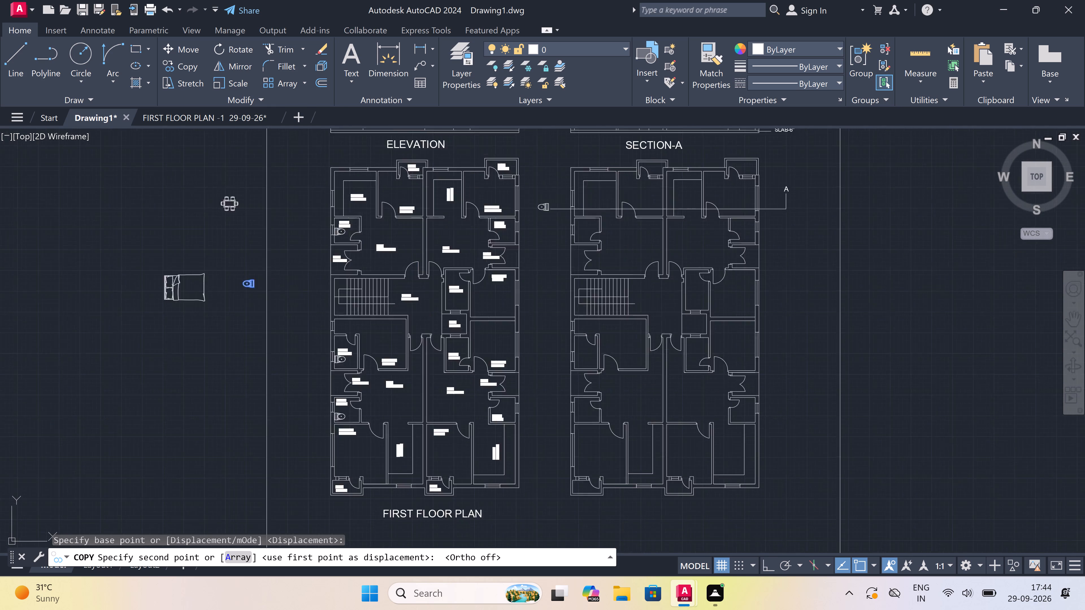
{"action": "scroll", "coordinate": [545, 204], "scroll_direction": "up", "scroll_amount": 1}
{"action": "scroll", "coordinate": [377, 313], "scroll_direction": "up", "scroll_amount": 3}
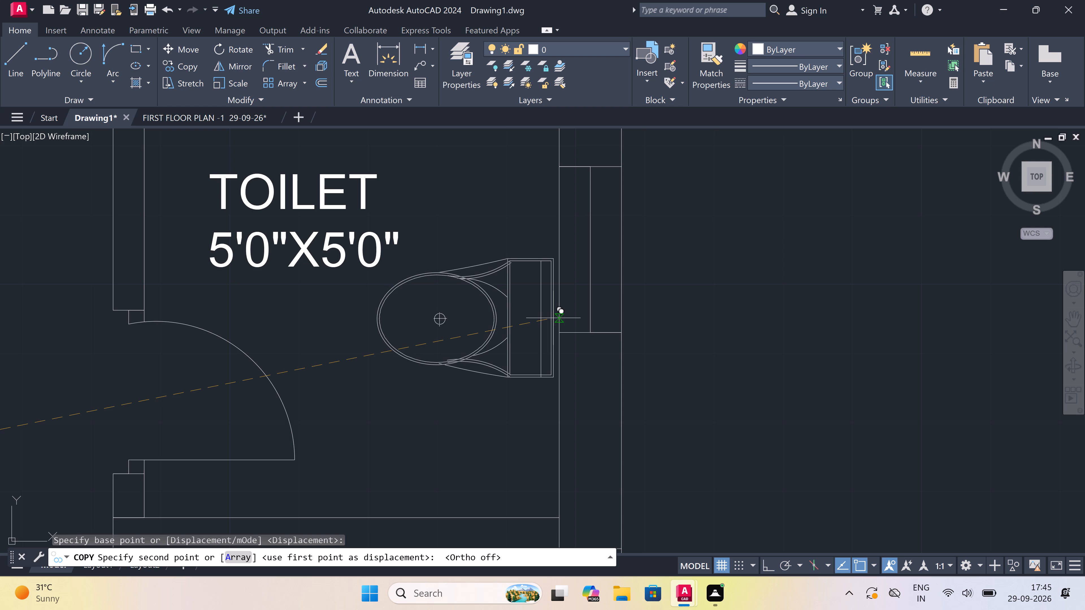
{"action": "left_click", "coordinate": [553, 318]}
Place another WC copy on the window wall of the TOILET 5'0"X5'0" nearest the 9'0"12'0" bedroom, above its label, and finish copying.
{"action": "scroll", "coordinate": [522, 294], "scroll_direction": "down", "scroll_amount": 4}
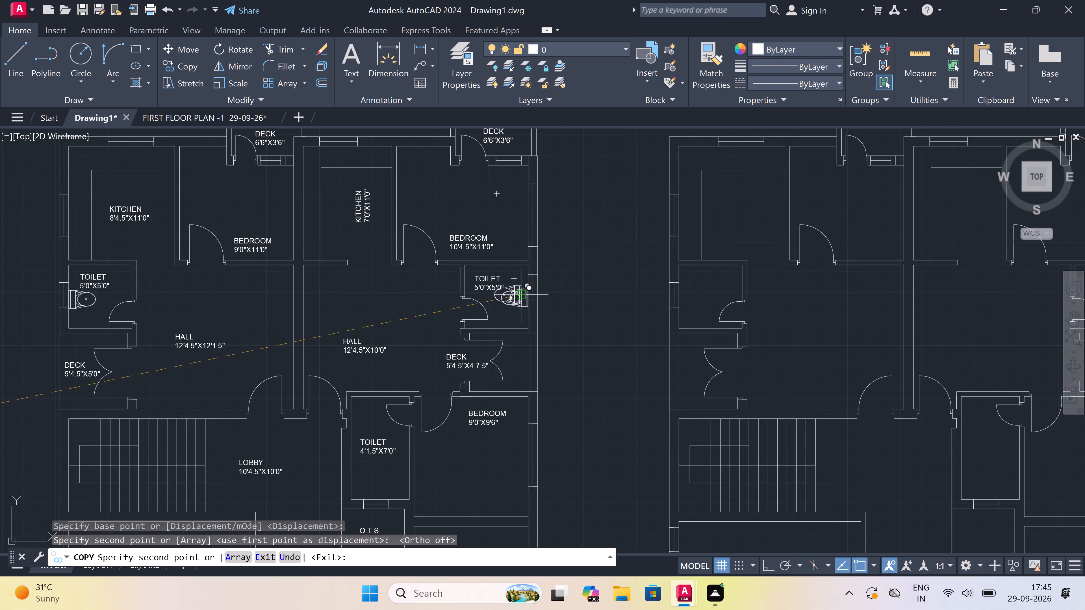
{"action": "scroll", "coordinate": [522, 294], "scroll_direction": "down", "scroll_amount": 2}
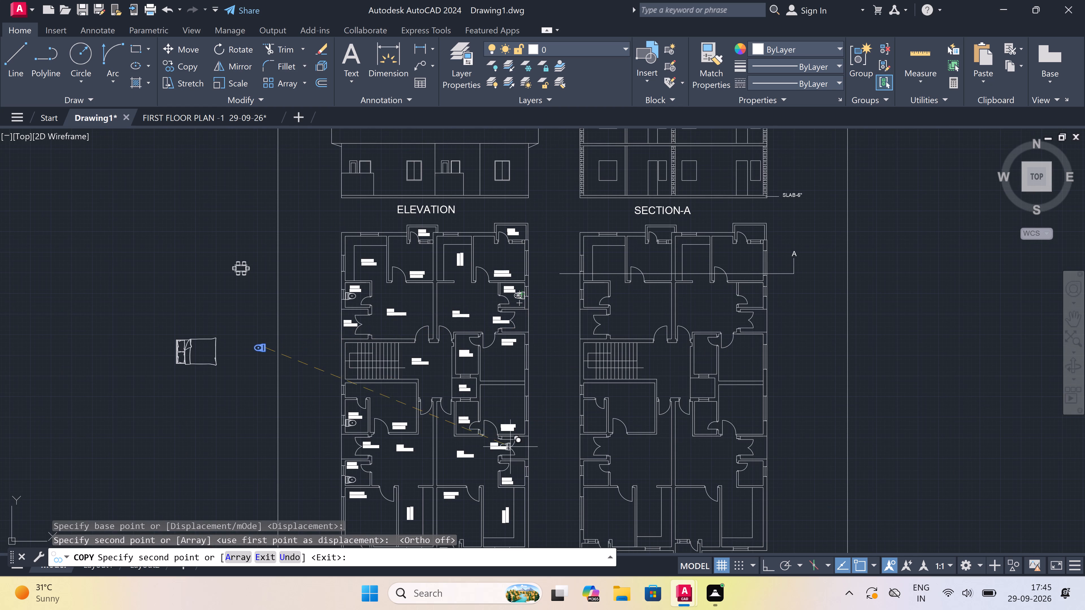
{"action": "scroll", "coordinate": [519, 510], "scroll_direction": "up", "scroll_amount": 4}
{"action": "scroll", "coordinate": [509, 370], "scroll_direction": "up", "scroll_amount": 2}
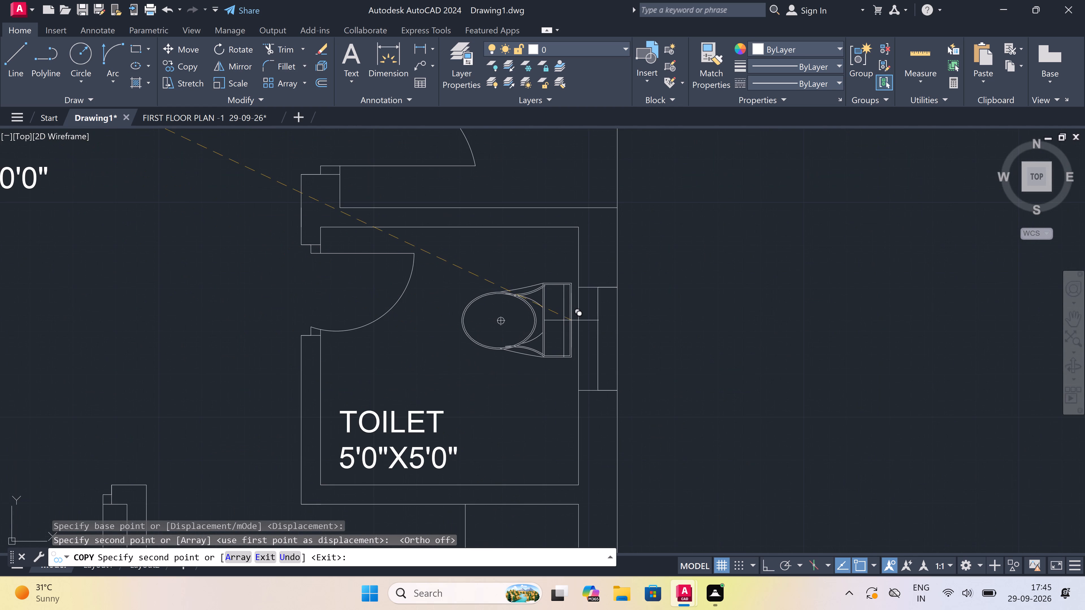
{"action": "left_click", "coordinate": [574, 324]}
{"action": "scroll", "coordinate": [535, 289], "scroll_direction": "down", "scroll_amount": 2}
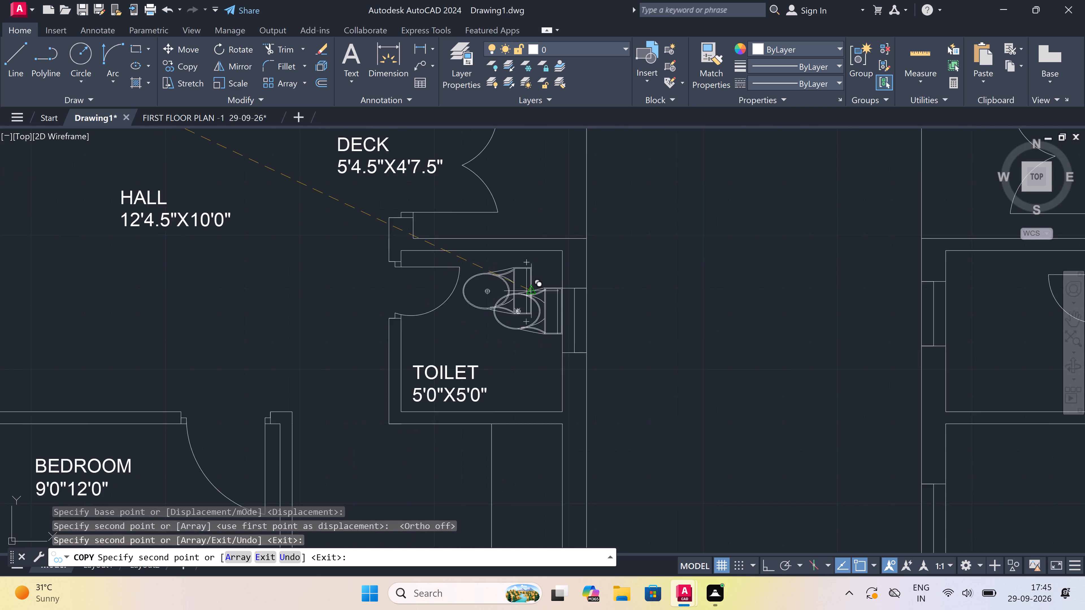
{"action": "scroll", "coordinate": [535, 289], "scroll_direction": "down", "scroll_amount": 3}
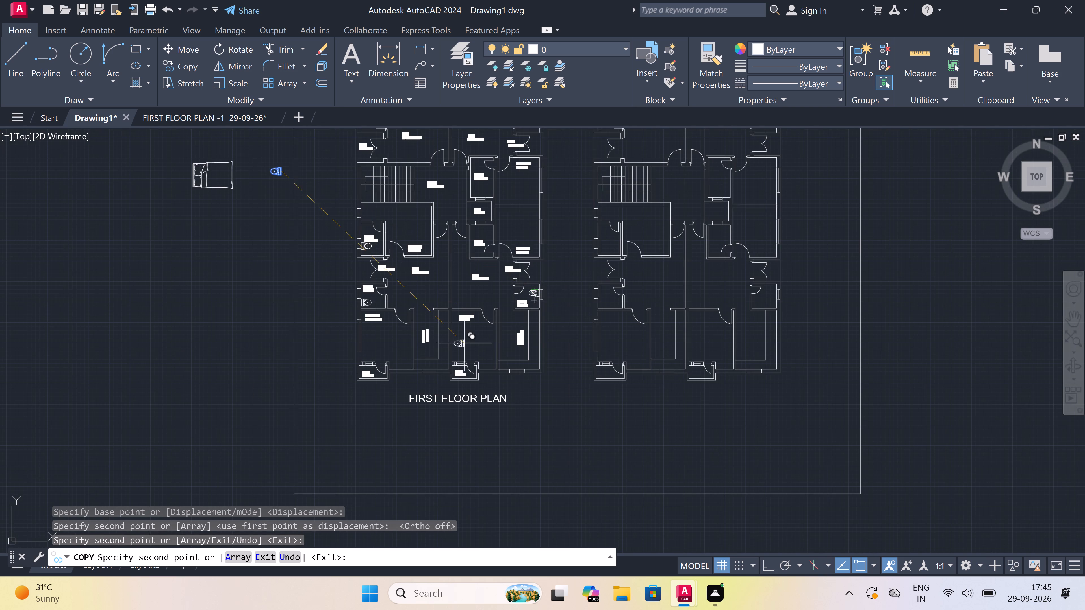
{"action": "scroll", "coordinate": [417, 372], "scroll_direction": "up", "scroll_amount": 3}
{"action": "scroll", "coordinate": [417, 372], "scroll_direction": "down", "scroll_amount": 2}
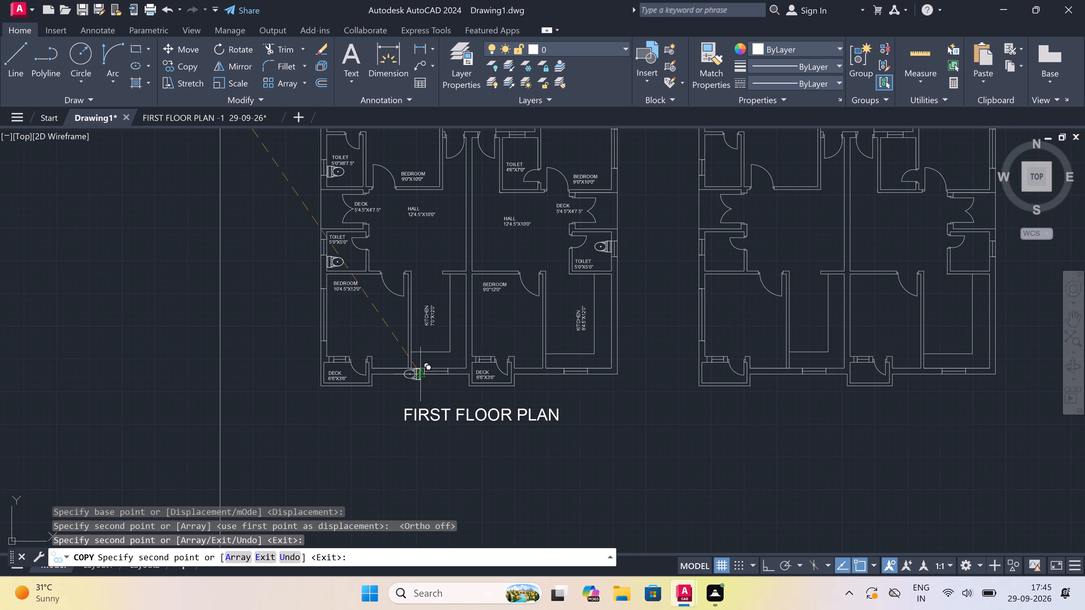
{"action": "scroll", "coordinate": [417, 372], "scroll_direction": "down", "scroll_amount": 3}
{"action": "scroll", "coordinate": [392, 282], "scroll_direction": "up", "scroll_amount": 4}
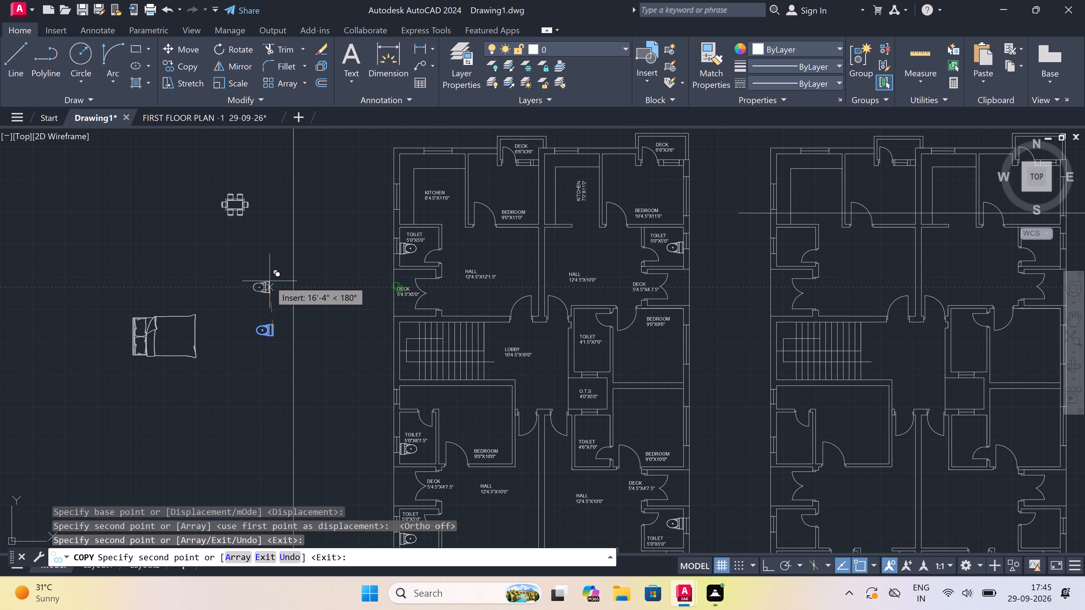
{"action": "key", "text": "Escape"}
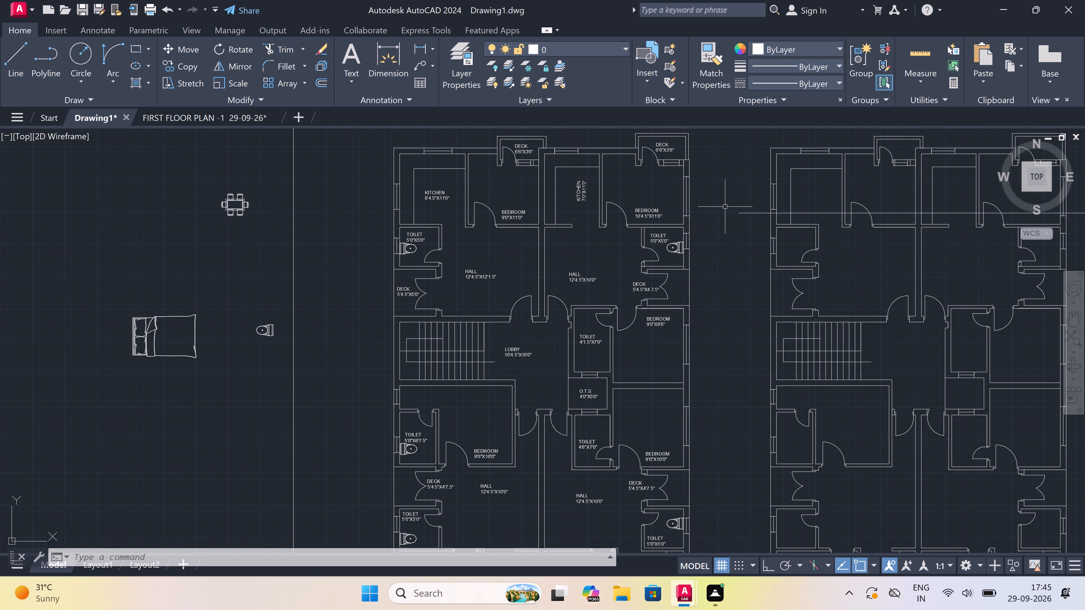
Move the BEDROOM 10'4.5"X11'0" label up into the room's upper corner, beside the 7'0"X11'0" kitchen wall.
{"action": "scroll", "coordinate": [717, 178], "scroll_direction": "up", "scroll_amount": 1}
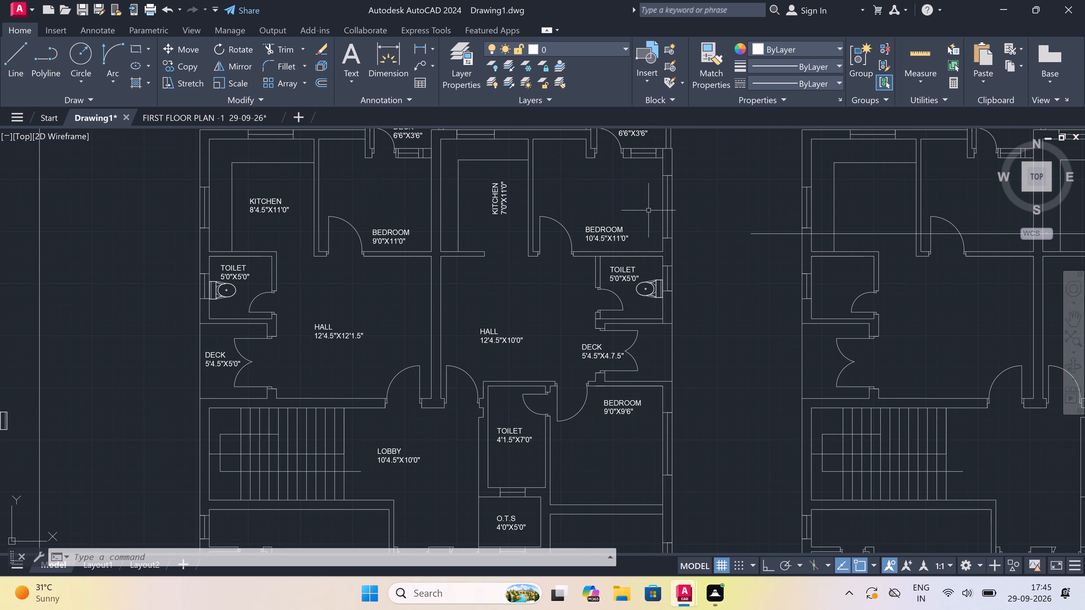
{"action": "scroll", "coordinate": [616, 234], "scroll_direction": "up", "scroll_amount": 2}
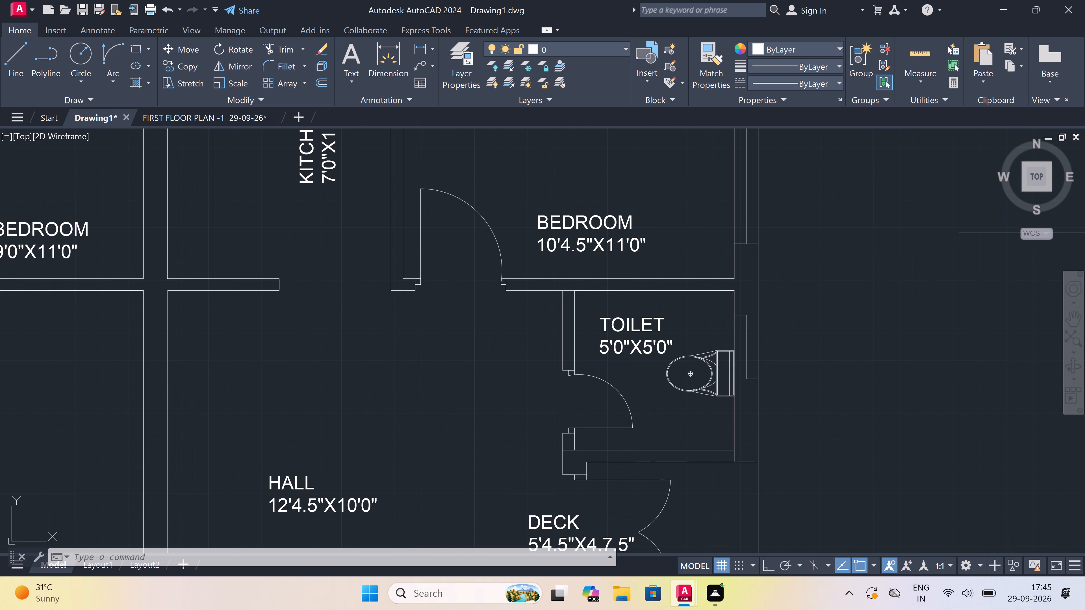
{"action": "left_click", "coordinate": [596, 228]}
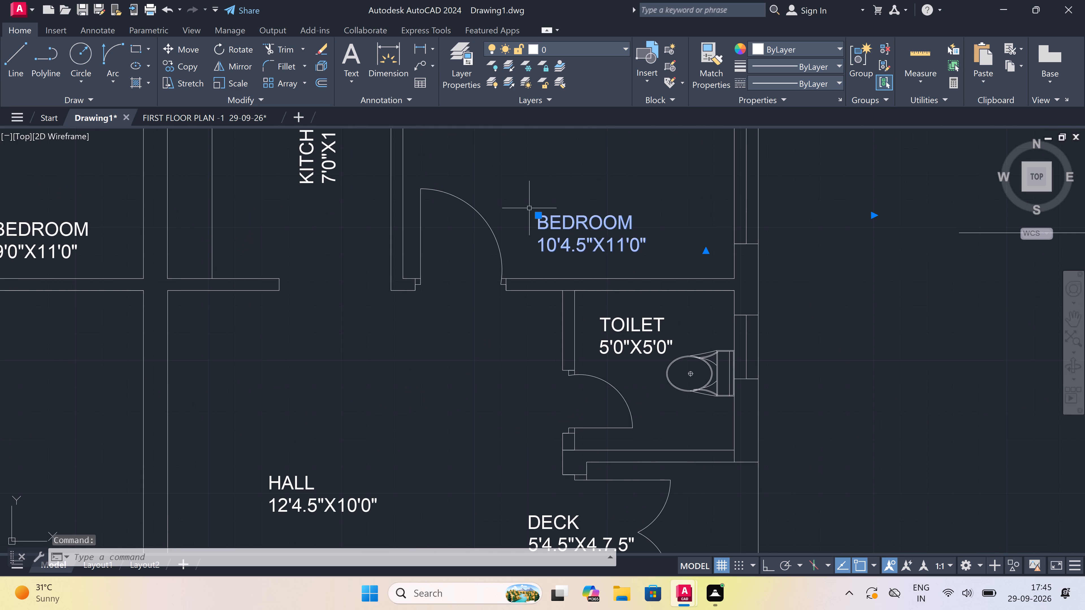
{"action": "left_click", "coordinate": [539, 218]}
{"action": "scroll", "coordinate": [400, 375], "scroll_direction": "down", "scroll_amount": 1}
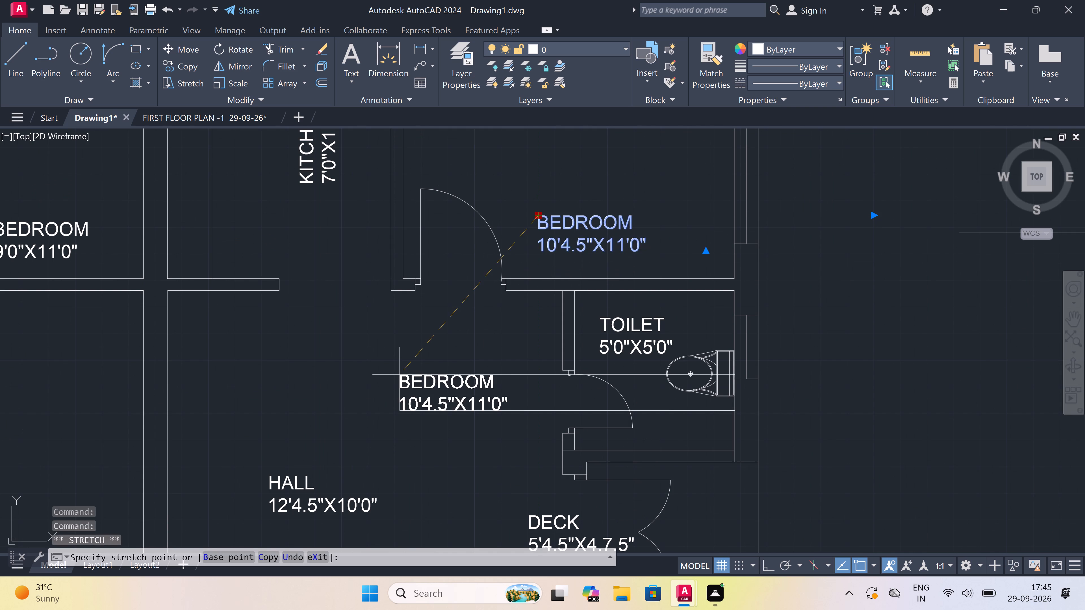
{"action": "scroll", "coordinate": [400, 375], "scroll_direction": "down", "scroll_amount": 2}
{"action": "scroll", "coordinate": [406, 232], "scroll_direction": "up", "scroll_amount": 3}
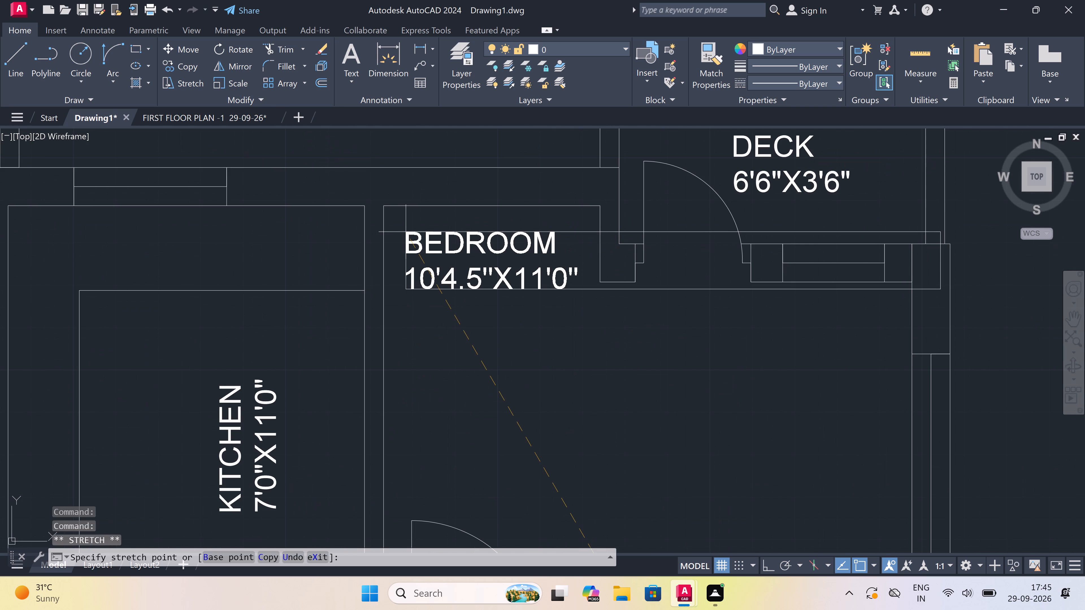
{"action": "left_click", "coordinate": [406, 230]}
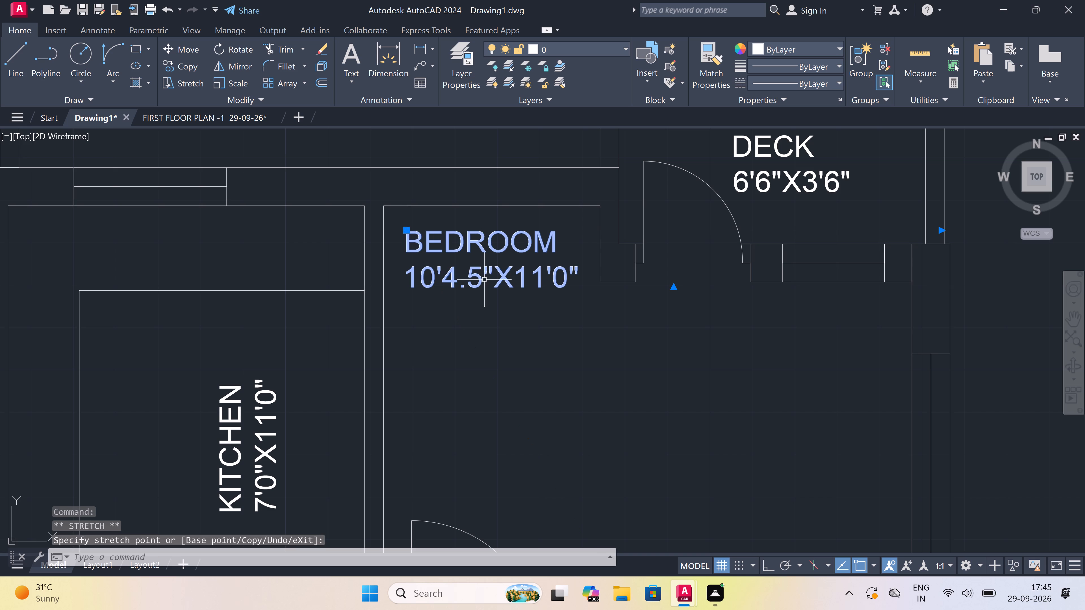
{"action": "key", "text": "Escape"}
Rotate the loose bed outside the sheet frame 90° clockwise about a point between its pillows, with ortho on, so its head faces up.
{"action": "scroll", "coordinate": [487, 281], "scroll_direction": "down", "scroll_amount": 4}
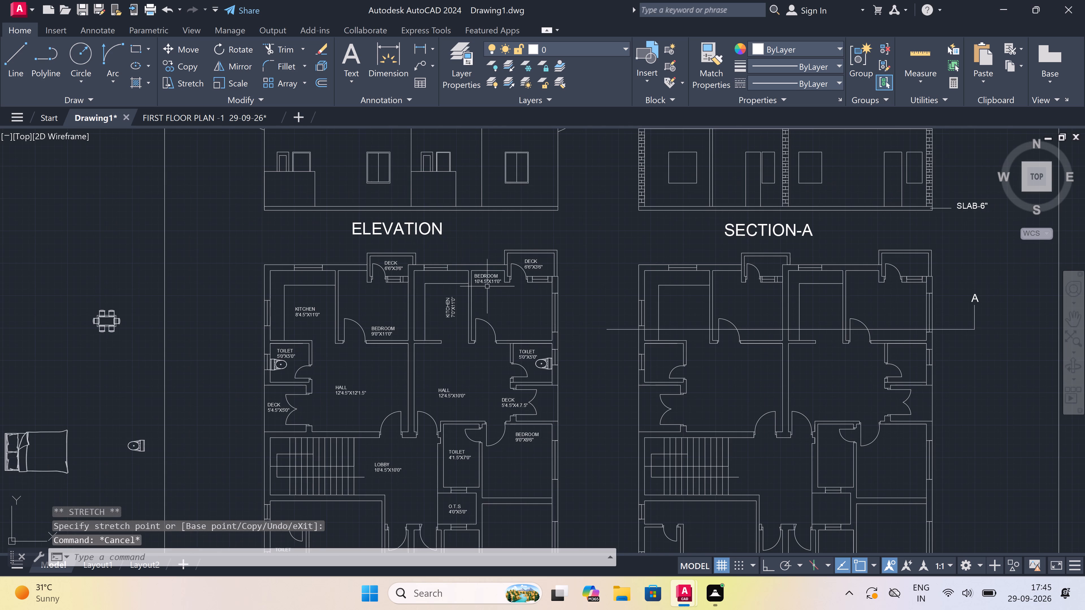
{"action": "scroll", "coordinate": [507, 323], "scroll_direction": "up", "scroll_amount": 1}
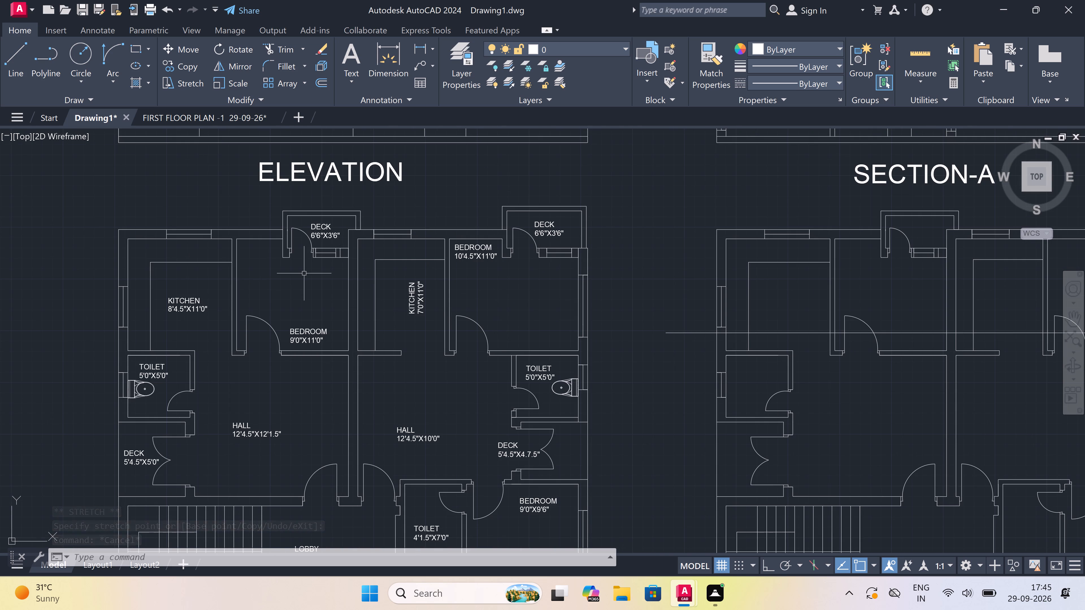
{"action": "scroll", "coordinate": [494, 250], "scroll_direction": "down", "scroll_amount": 2}
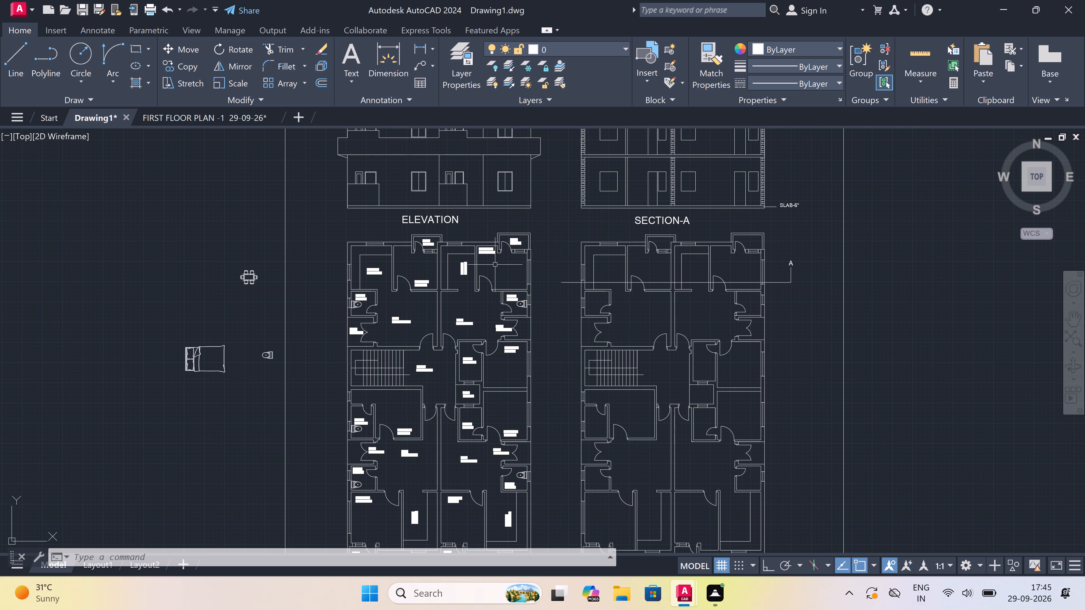
{"action": "scroll", "coordinate": [409, 448], "scroll_direction": "up", "scroll_amount": 2}
{"action": "scroll", "coordinate": [407, 428], "scroll_direction": "down", "scroll_amount": 2}
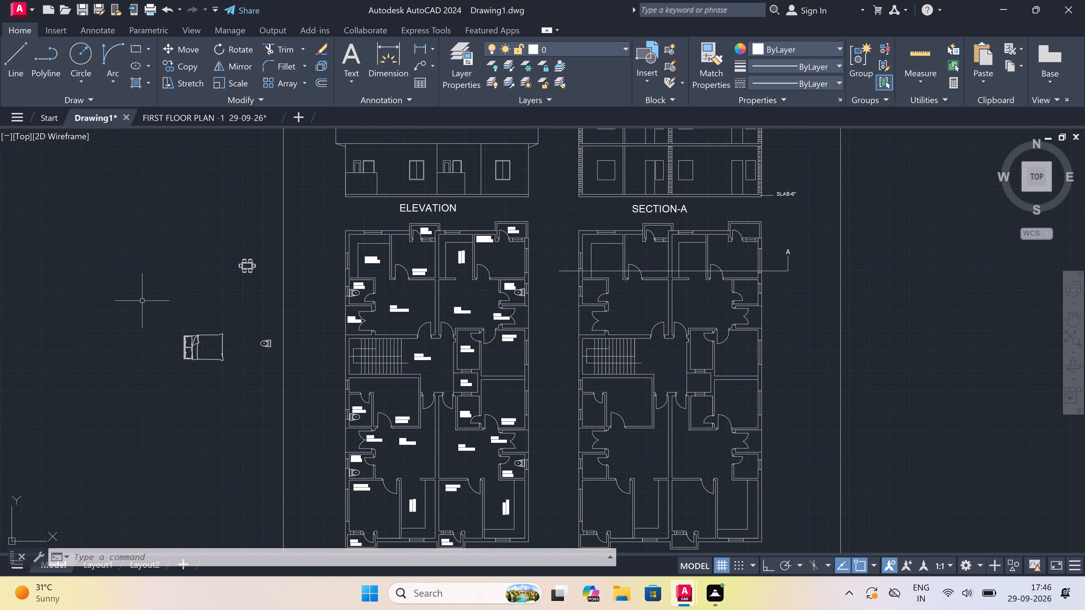
{"action": "scroll", "coordinate": [142, 301], "scroll_direction": "up", "scroll_amount": 2}
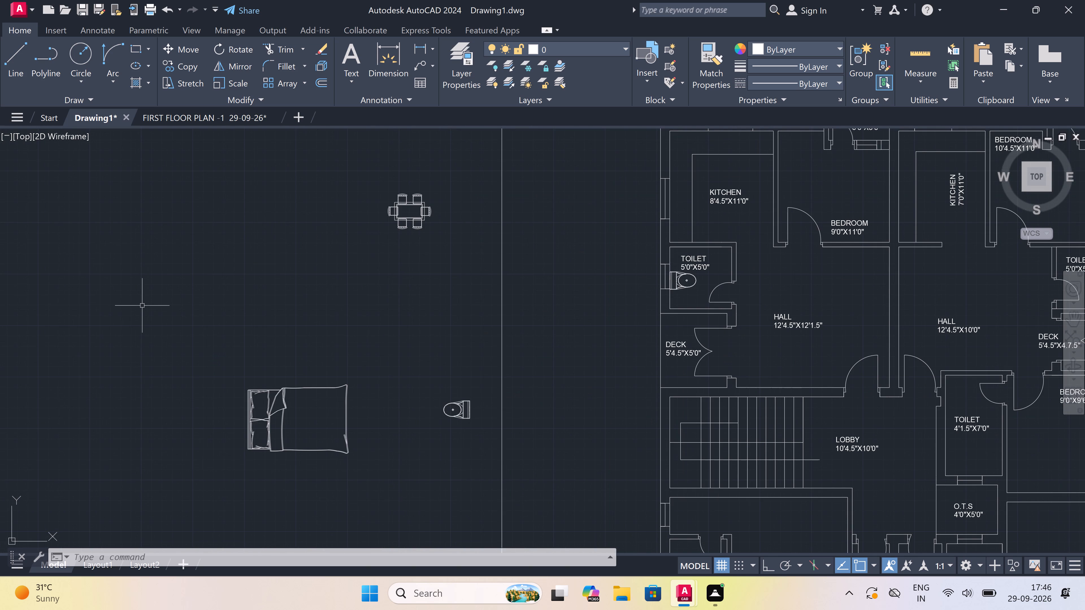
{"action": "scroll", "coordinate": [143, 306], "scroll_direction": "down", "scroll_amount": 1}
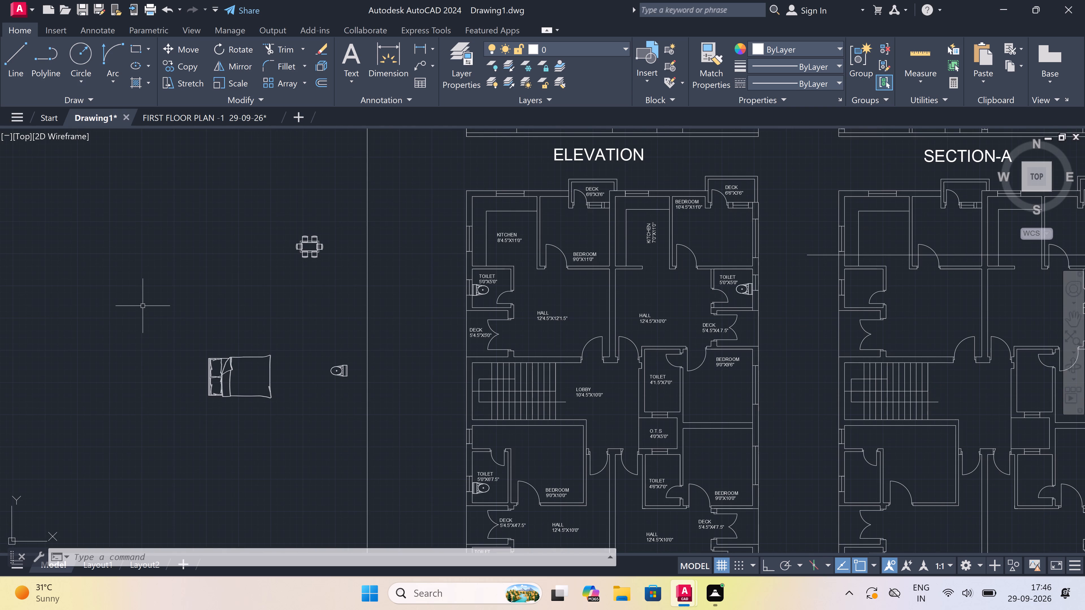
{"action": "scroll", "coordinate": [147, 375], "scroll_direction": "up", "scroll_amount": 1}
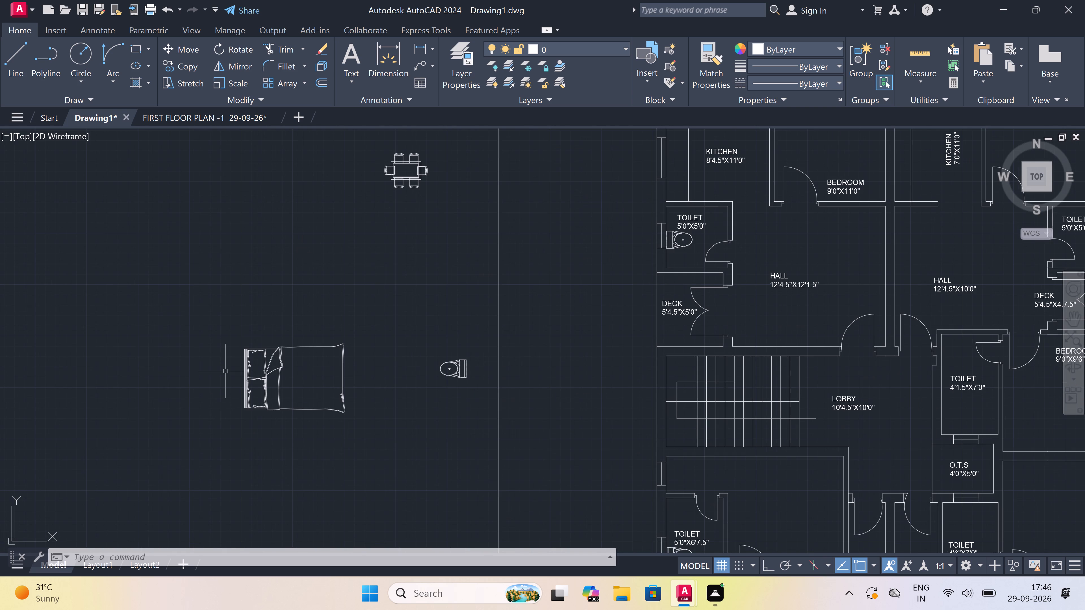
{"action": "scroll", "coordinate": [399, 330], "scroll_direction": "down", "scroll_amount": 1}
{"action": "scroll", "coordinate": [396, 326], "scroll_direction": "up", "scroll_amount": 1}
{"action": "left_click", "coordinate": [396, 326]}
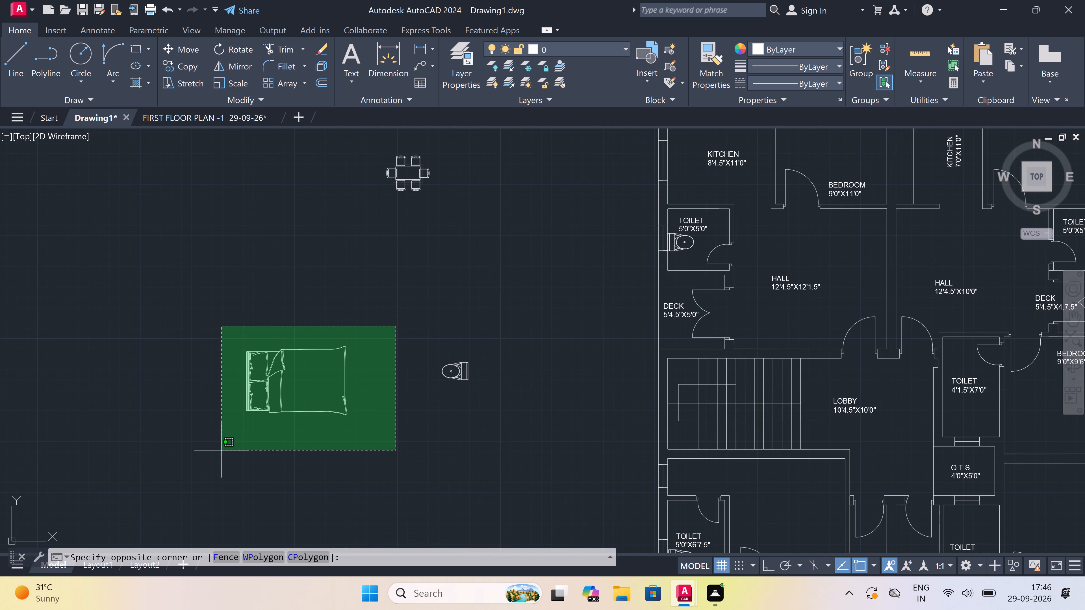
{"action": "double_click", "coordinate": [221, 450]}
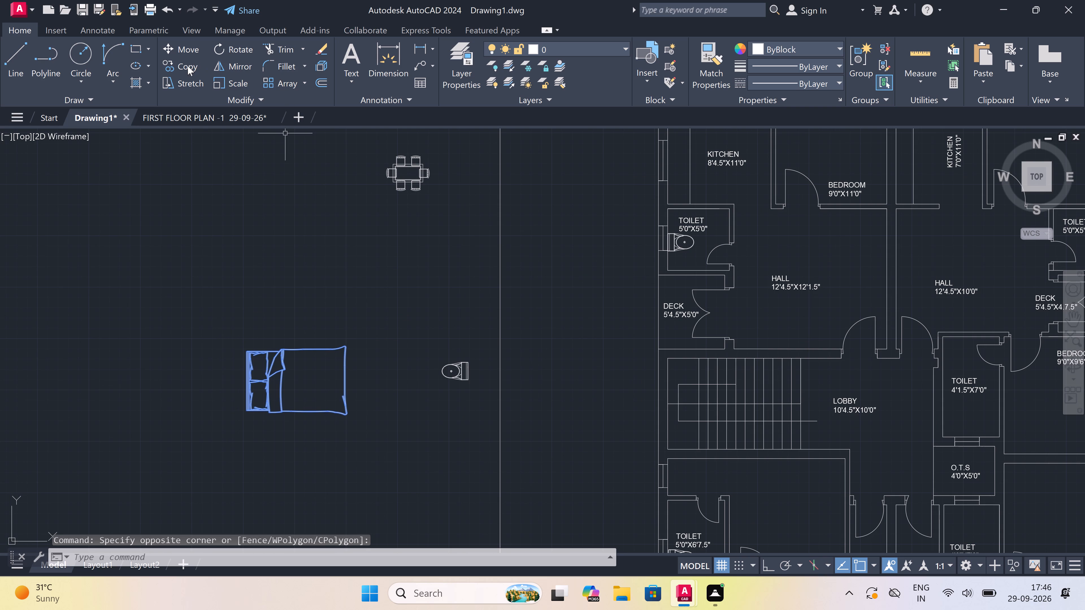
{"action": "left_click", "coordinate": [225, 45]}
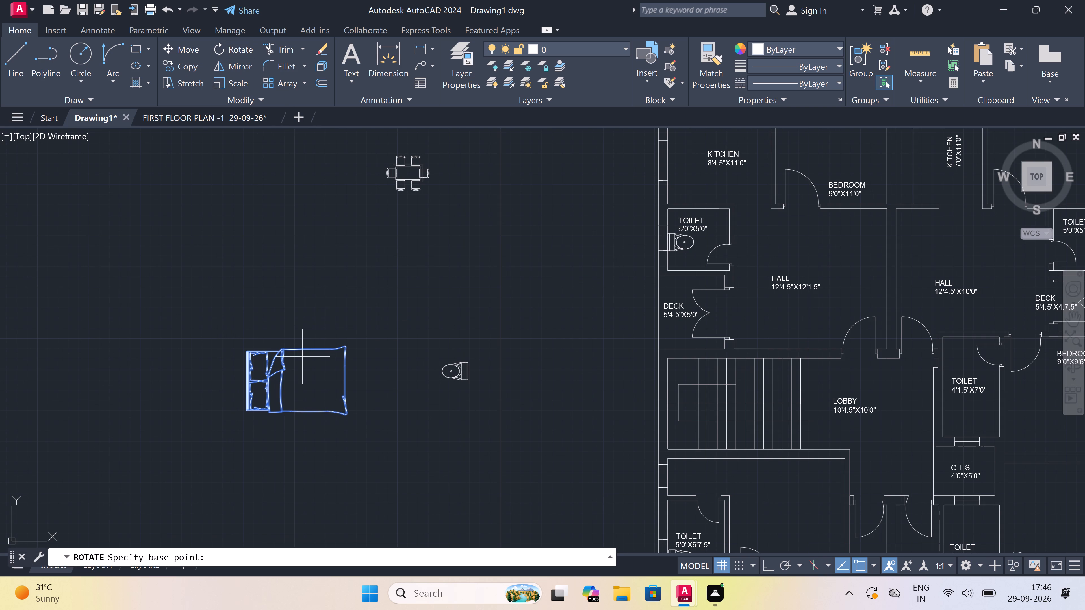
{"action": "left_click", "coordinate": [255, 382]}
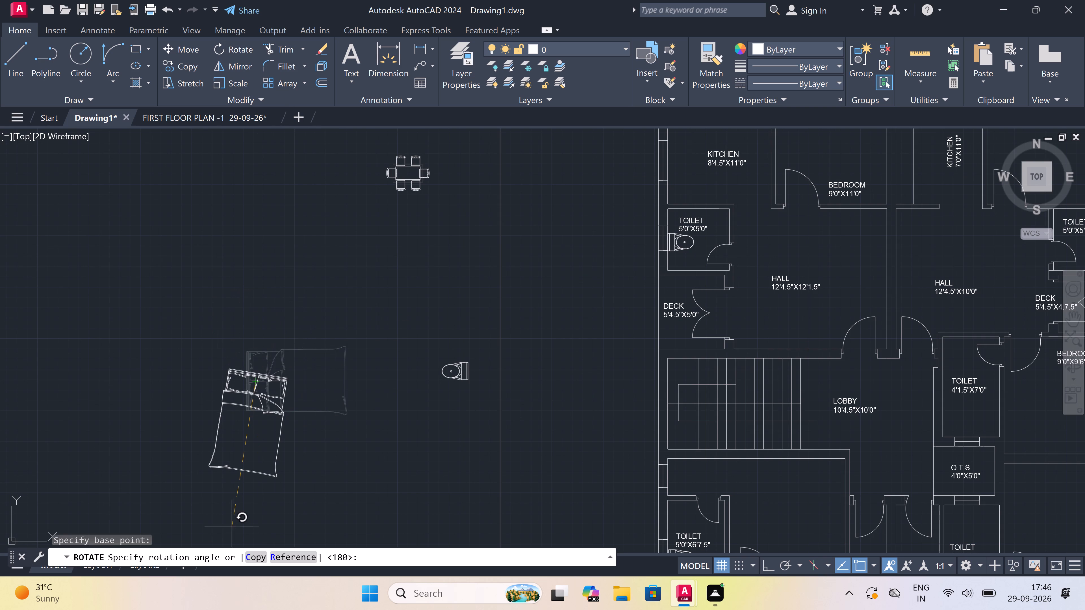
{"action": "key", "text": "F8"}
{"action": "left_click", "coordinate": [241, 489]}
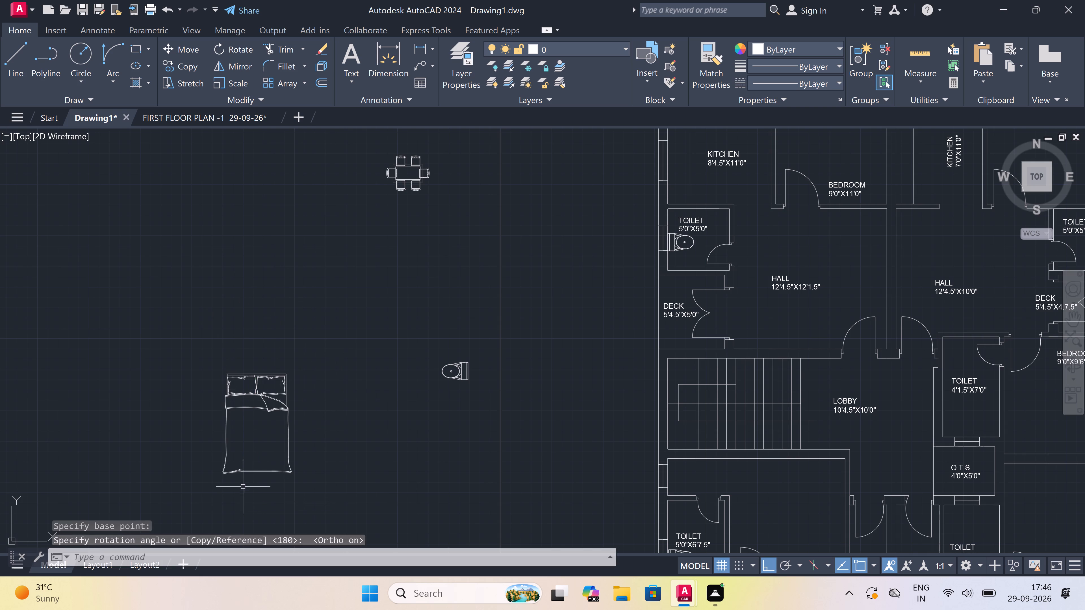
Scale the loose bed outside the sheet frame down to about two-thirds of its size, using a base point between its pillows.
{"action": "left_click", "coordinate": [319, 345]}
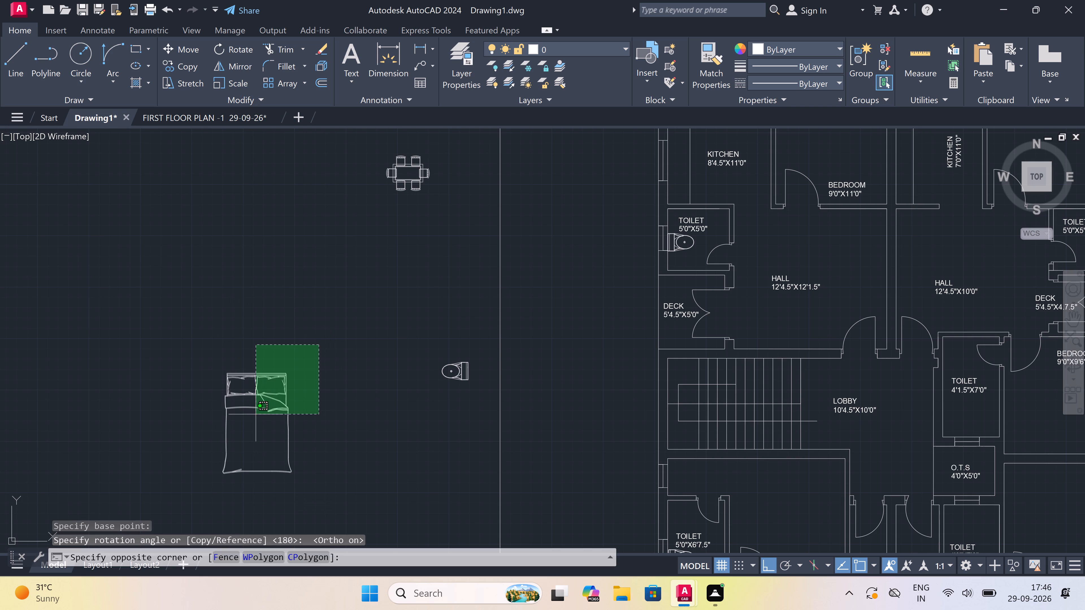
{"action": "left_click", "coordinate": [188, 485]}
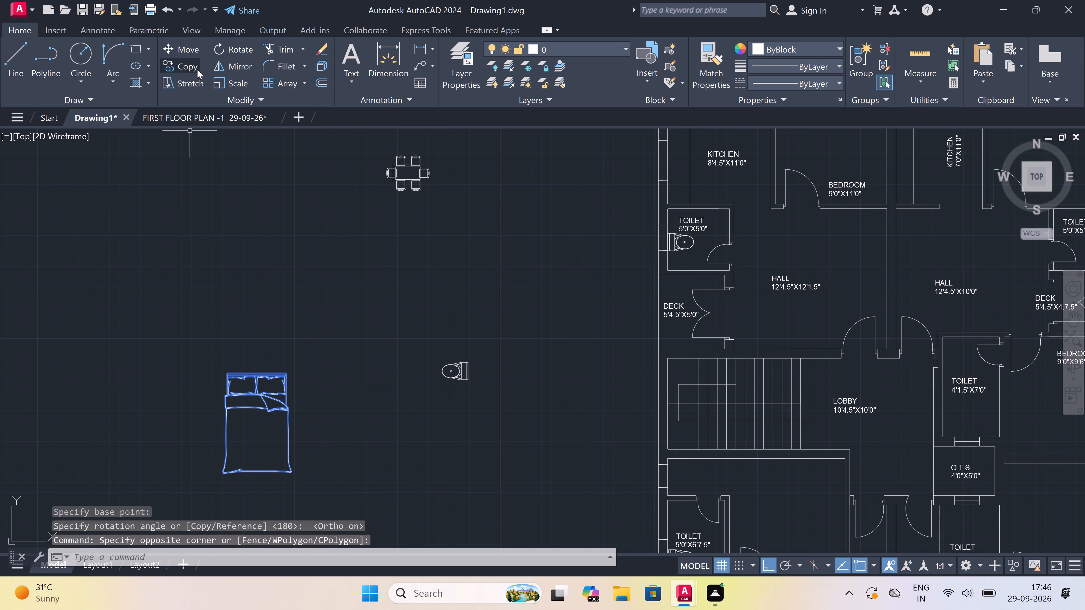
{"action": "left_click", "coordinate": [220, 82]}
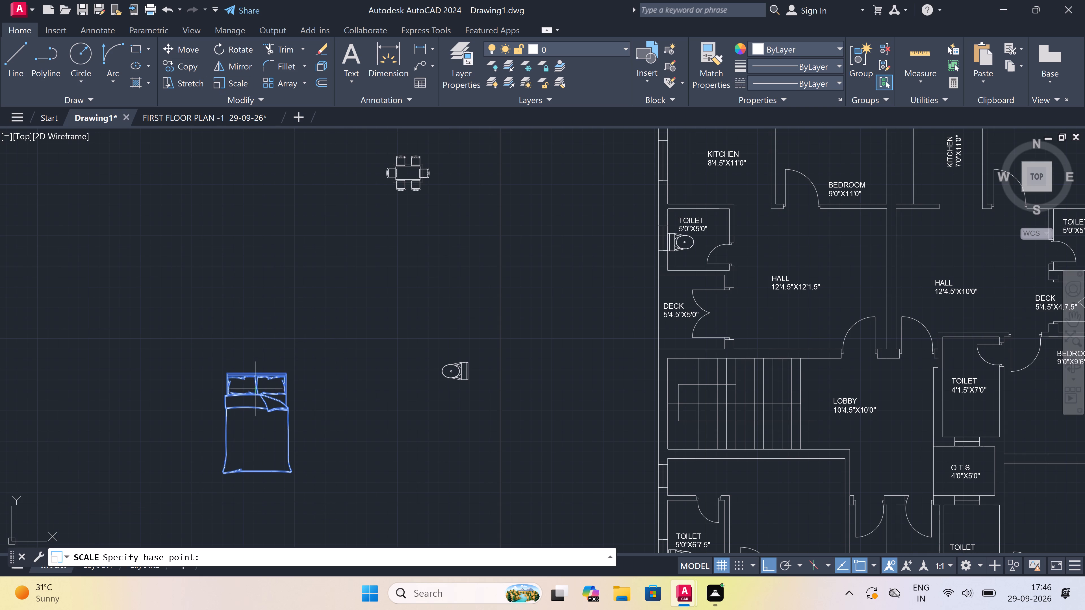
{"action": "left_click", "coordinate": [255, 387]}
{"action": "scroll", "coordinate": [260, 339], "scroll_direction": "up", "scroll_amount": 1}
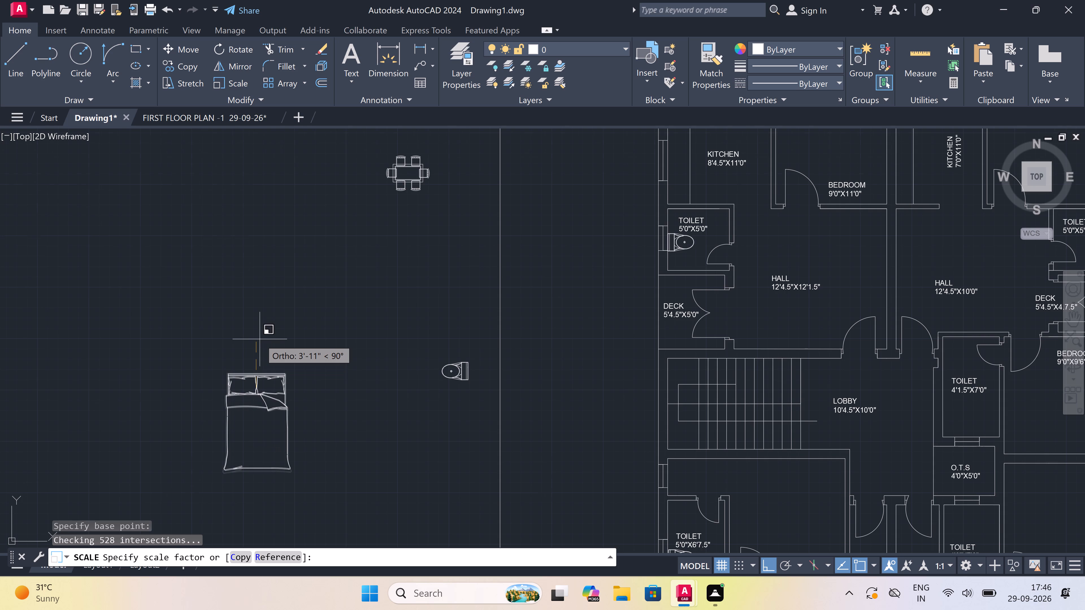
{"action": "scroll", "coordinate": [260, 339], "scroll_direction": "up", "scroll_amount": 1}
{"action": "scroll", "coordinate": [250, 355], "scroll_direction": "down", "scroll_amount": 1}
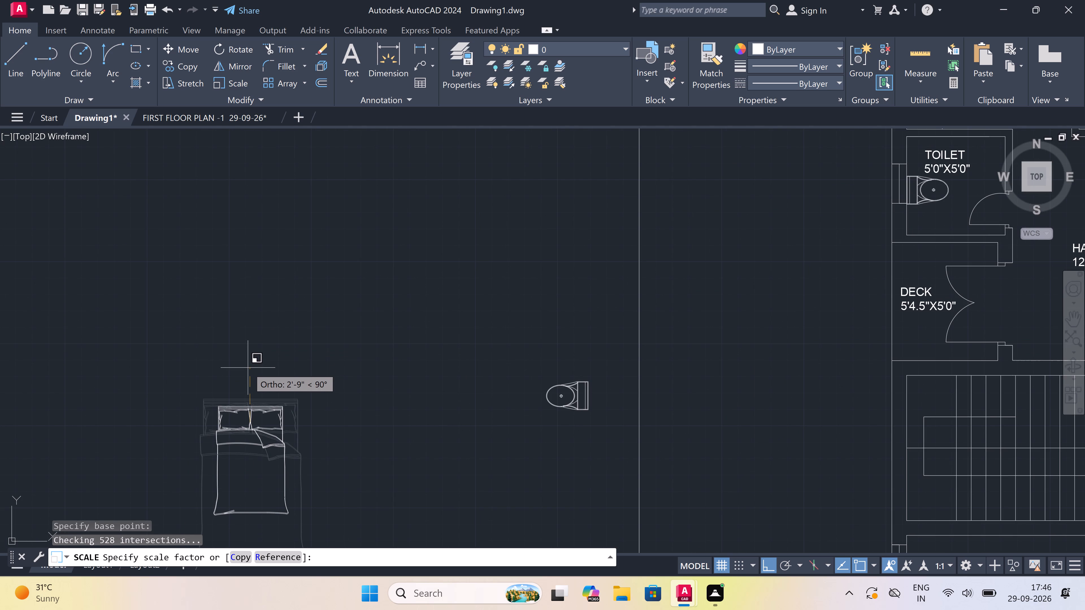
{"action": "left_click", "coordinate": [248, 368]}
{"action": "scroll", "coordinate": [295, 366], "scroll_direction": "down", "scroll_amount": 1}
Copy the loose bed from between its pillows into the BEDROOM 9'0"X11'0", head below the deck window, with ortho off, and finish copying.
{"action": "left_click", "coordinate": [304, 373]}
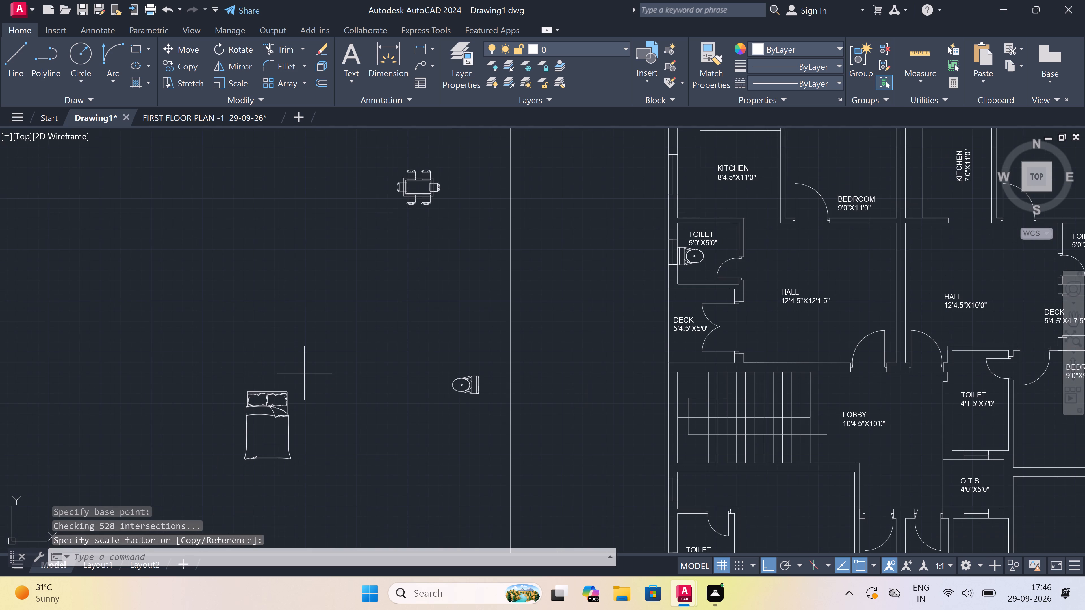
{"action": "left_click", "coordinate": [217, 463]}
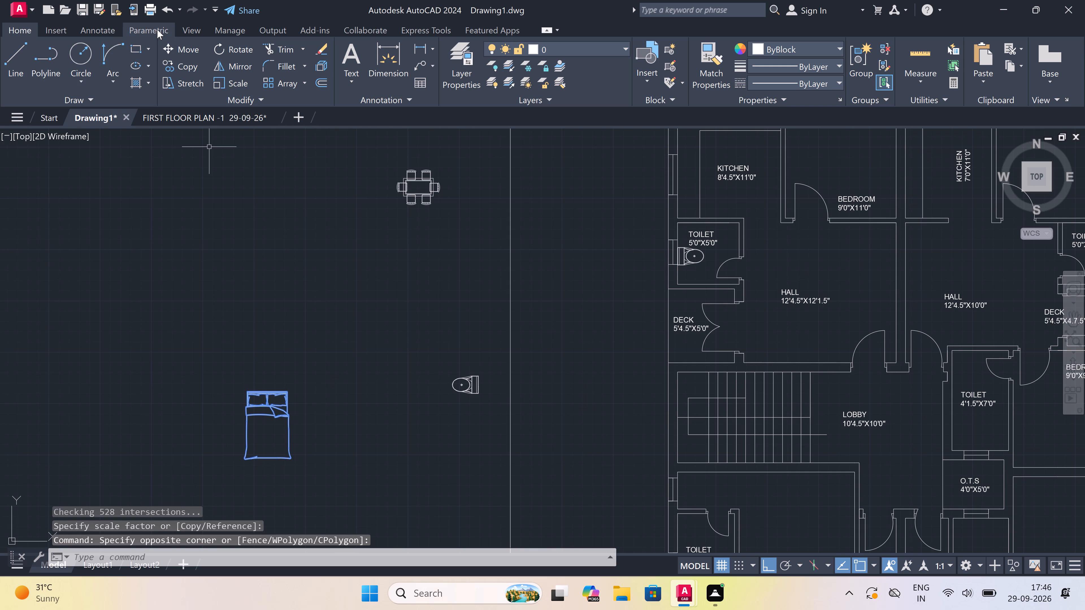
{"action": "left_click", "coordinate": [190, 67]}
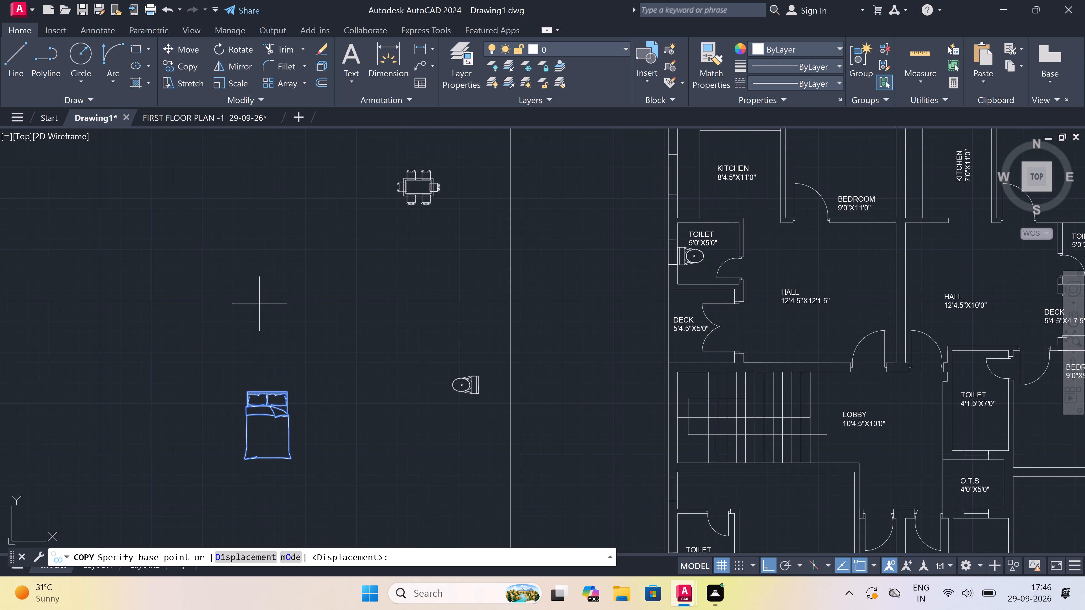
{"action": "left_click", "coordinate": [267, 395]}
{"action": "scroll", "coordinate": [313, 341], "scroll_direction": "down", "scroll_amount": 2}
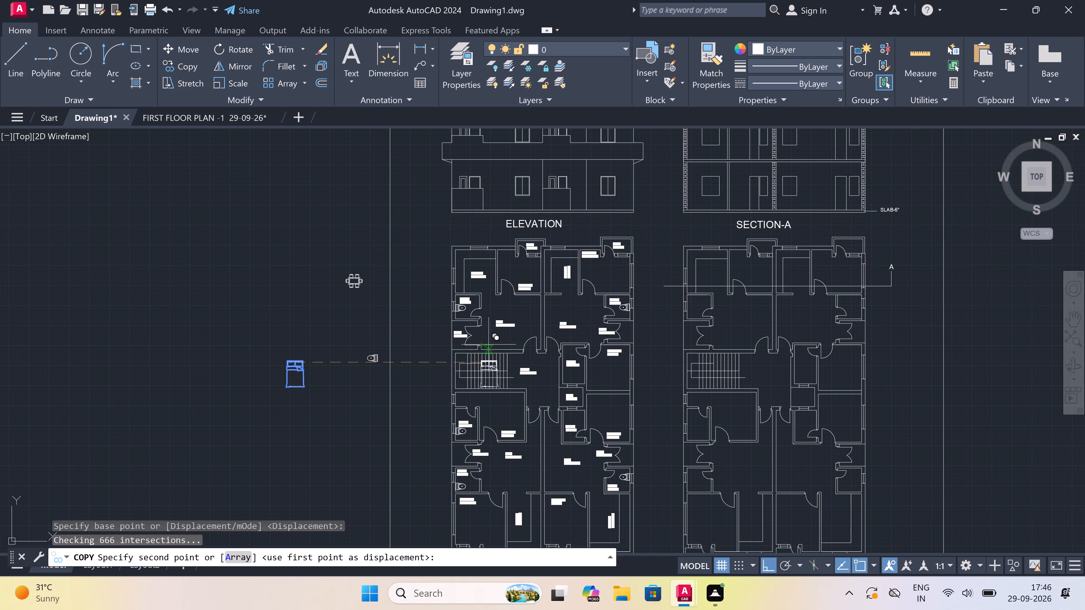
{"action": "key", "text": "F8"}
{"action": "scroll", "coordinate": [489, 346], "scroll_direction": "down", "scroll_amount": 2}
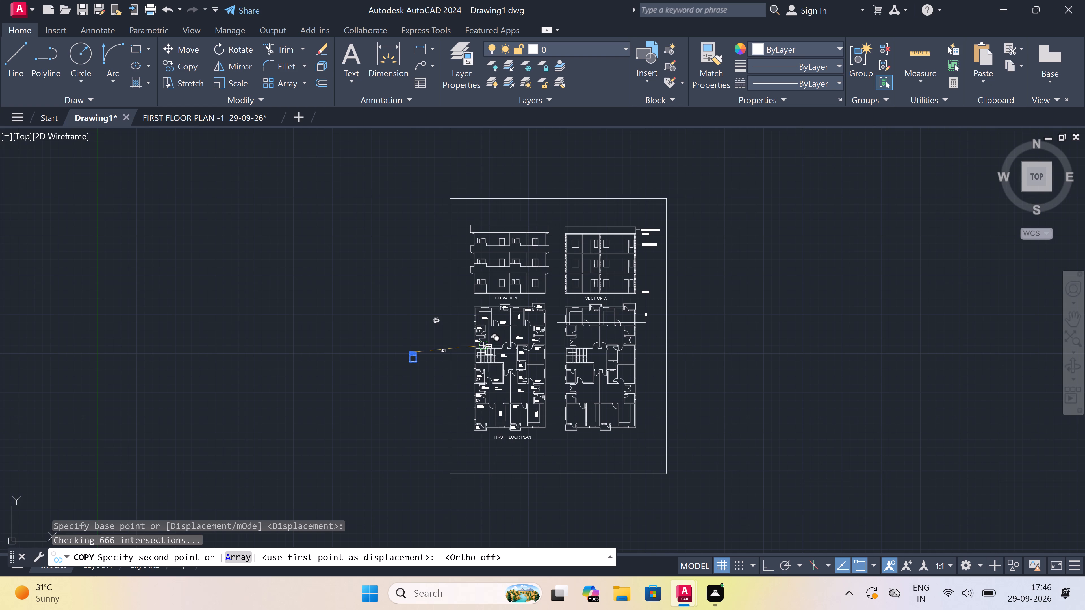
{"action": "scroll", "coordinate": [510, 303], "scroll_direction": "up", "scroll_amount": 4}
{"action": "scroll", "coordinate": [463, 340], "scroll_direction": "up", "scroll_amount": 1}
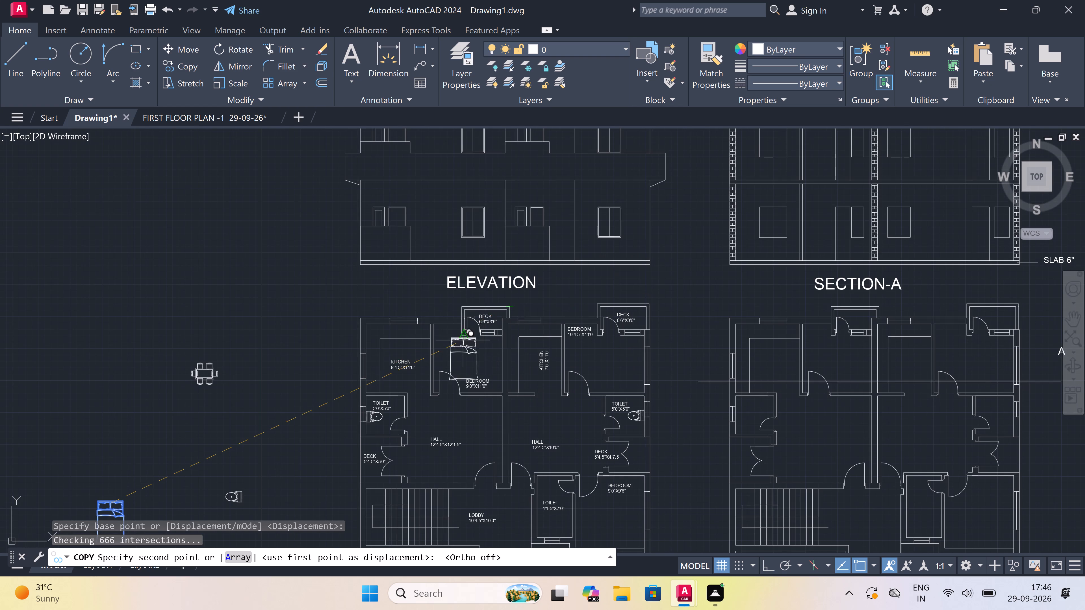
{"action": "scroll", "coordinate": [463, 340], "scroll_direction": "up", "scroll_amount": 1}
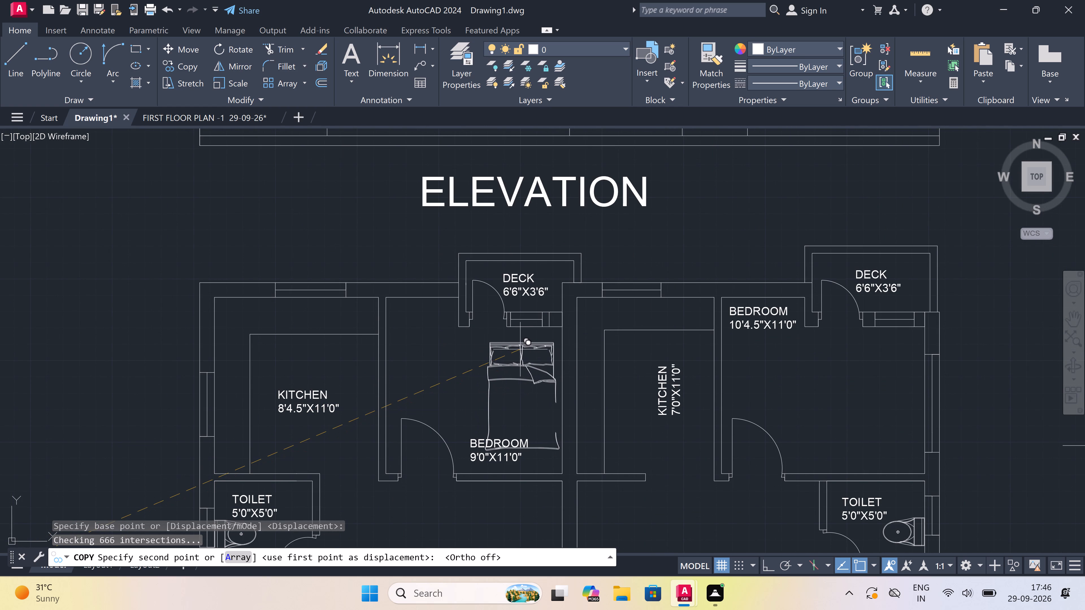
{"action": "scroll", "coordinate": [518, 356], "scroll_direction": "up", "scroll_amount": 1}
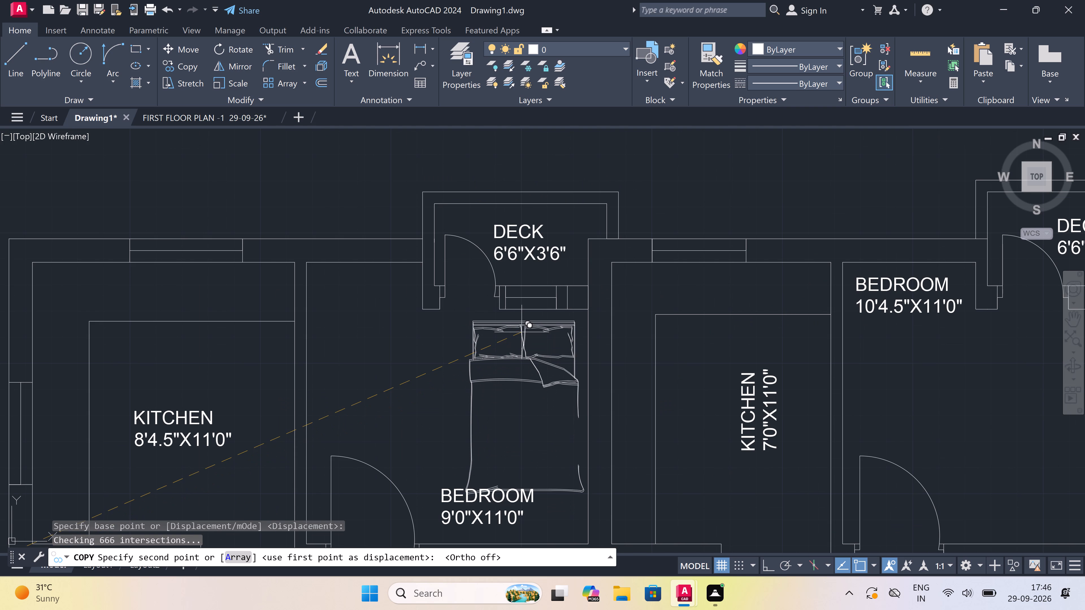
{"action": "left_click", "coordinate": [522, 332]}
{"action": "scroll", "coordinate": [350, 360], "scroll_direction": "down", "scroll_amount": 2}
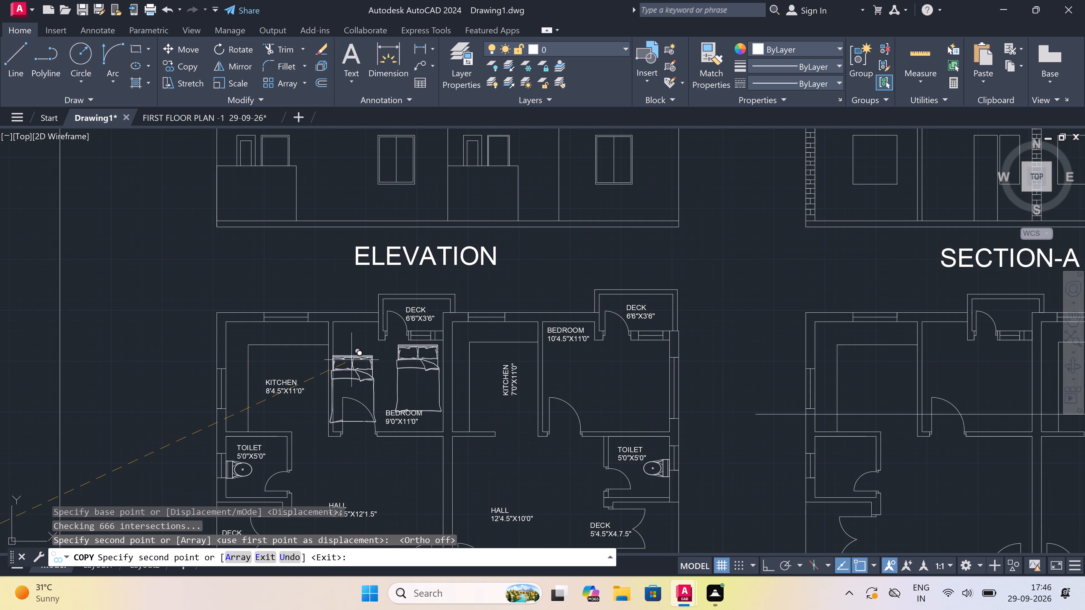
{"action": "scroll", "coordinate": [666, 361], "scroll_direction": "up", "scroll_amount": 1}
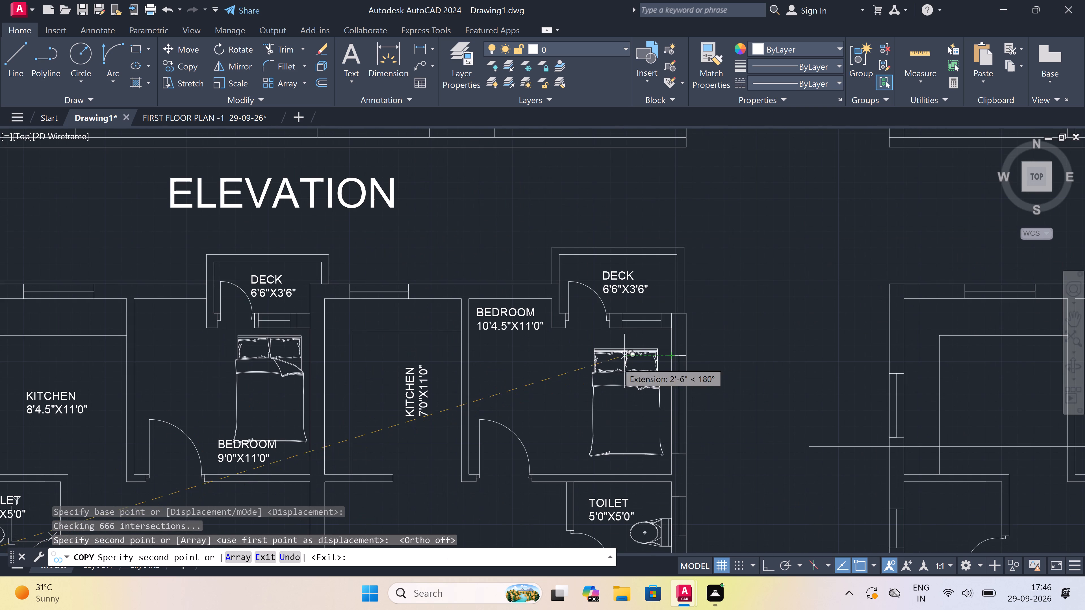
{"action": "key", "text": "Escape"}
Move the BEDROOM 9'0"X11'0" label off the bed into the free space between the 8'4.5"X11'0" kitchen wall and the pillows.
{"action": "scroll", "coordinate": [599, 369], "scroll_direction": "down", "scroll_amount": 2}
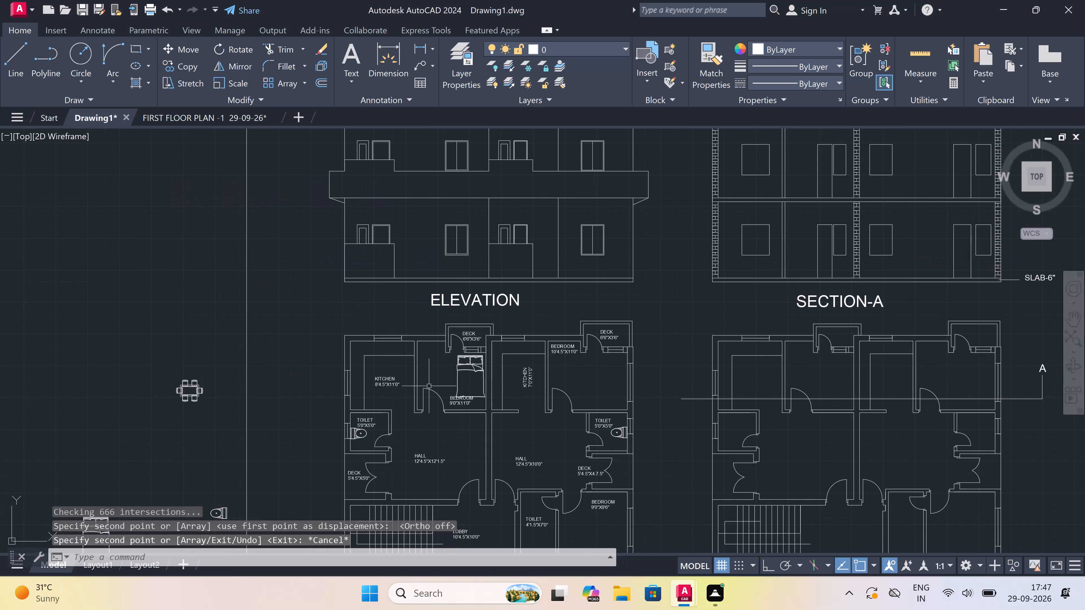
{"action": "scroll", "coordinate": [438, 385], "scroll_direction": "up", "scroll_amount": 2}
{"action": "scroll", "coordinate": [478, 422], "scroll_direction": "up", "scroll_amount": 1}
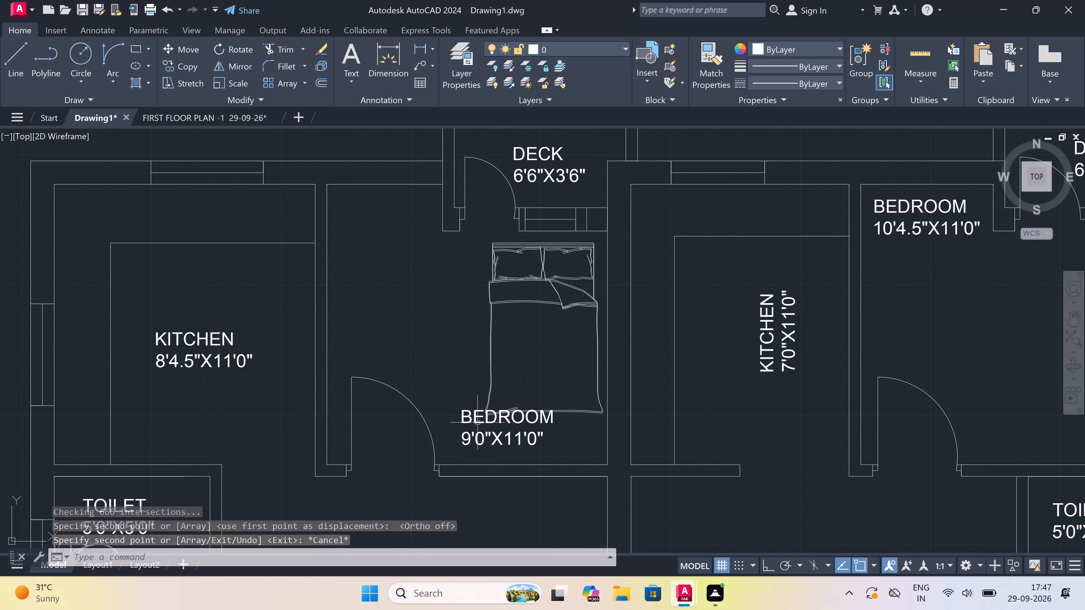
{"action": "left_click", "coordinate": [478, 423]}
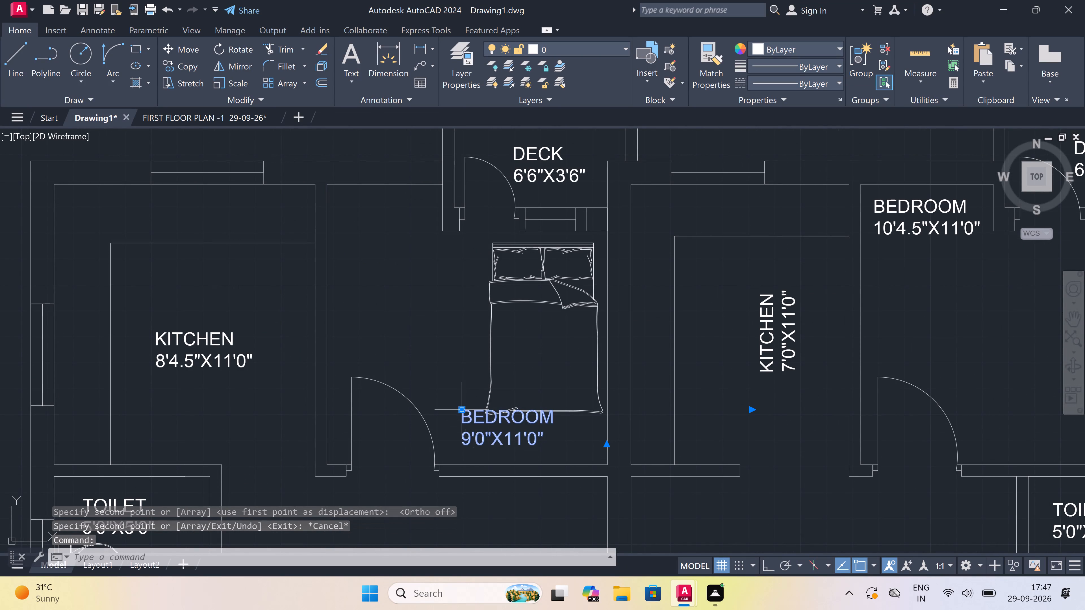
{"action": "left_click", "coordinate": [461, 408]}
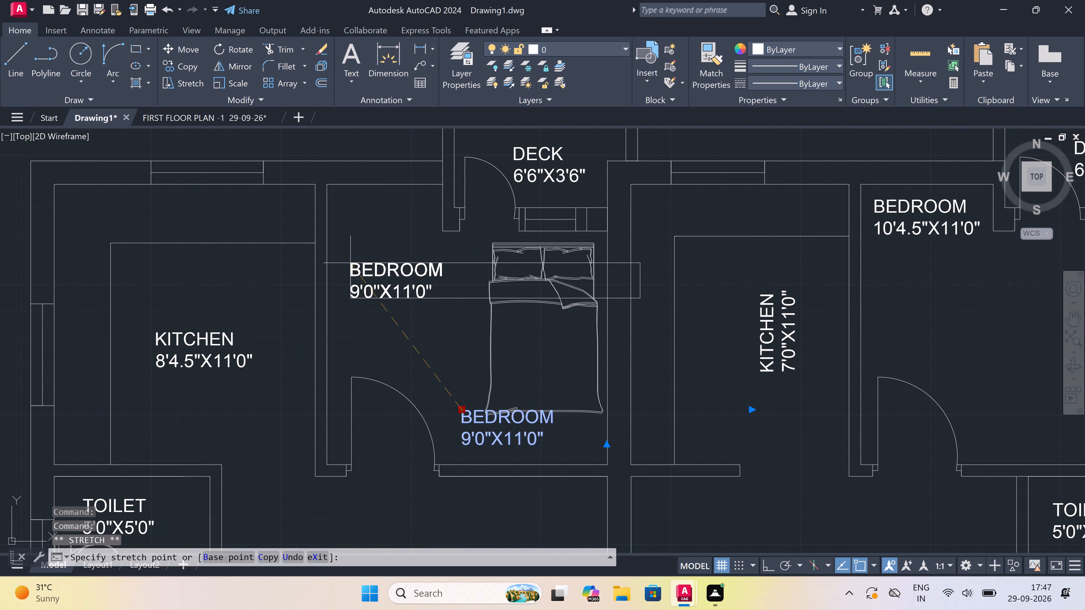
{"action": "left_click", "coordinate": [347, 263]}
{"action": "key", "text": "Escape"}
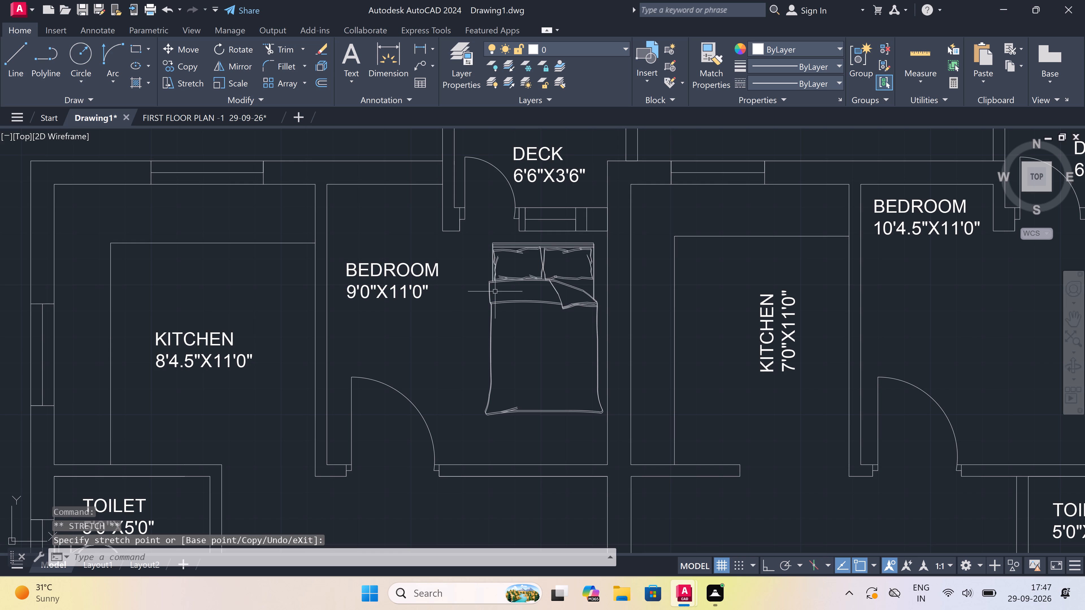
Rotate the loose bed outside the sheet frame 90° clockwise about a point on its headboard edge, with ortho on, so its head faces right.
{"action": "scroll", "coordinate": [501, 293], "scroll_direction": "down", "scroll_amount": 4}
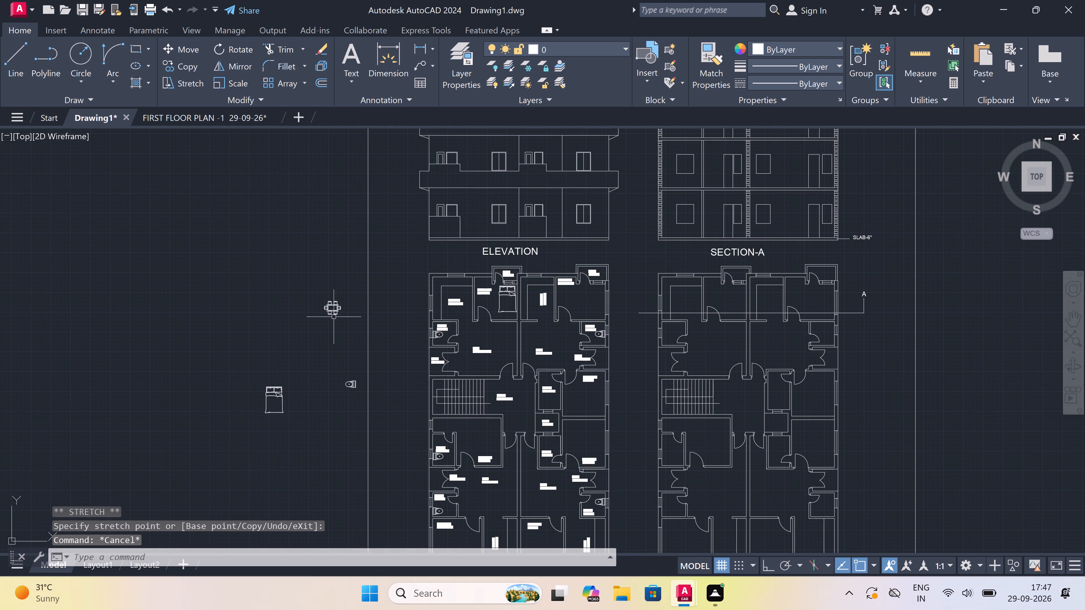
{"action": "scroll", "coordinate": [272, 352], "scroll_direction": "up", "scroll_amount": 1}
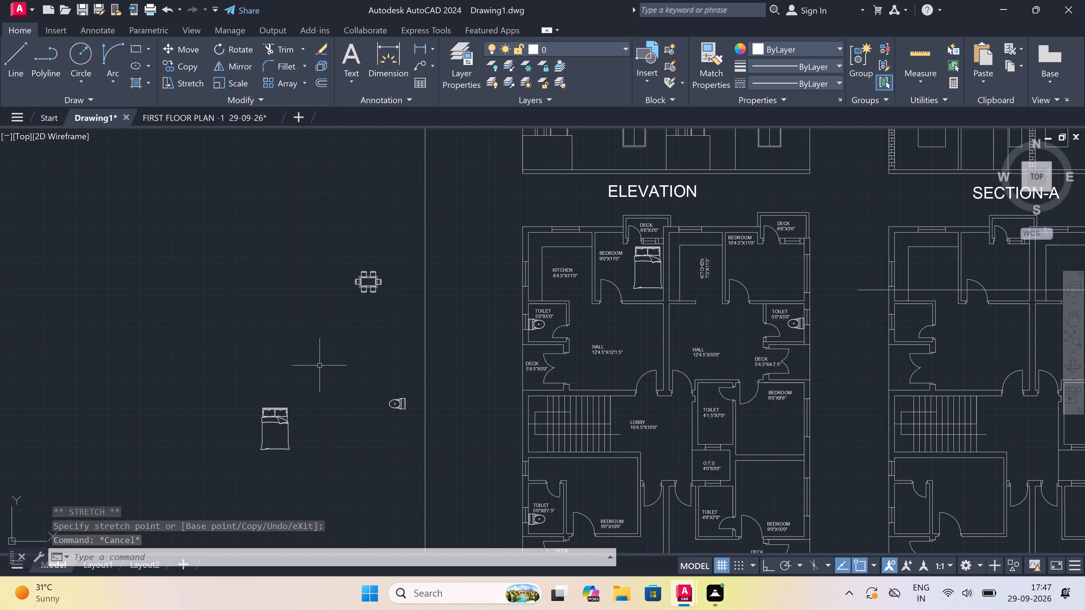
{"action": "scroll", "coordinate": [279, 457], "scroll_direction": "up", "scroll_amount": 1}
{"action": "double_click", "coordinate": [316, 374]}
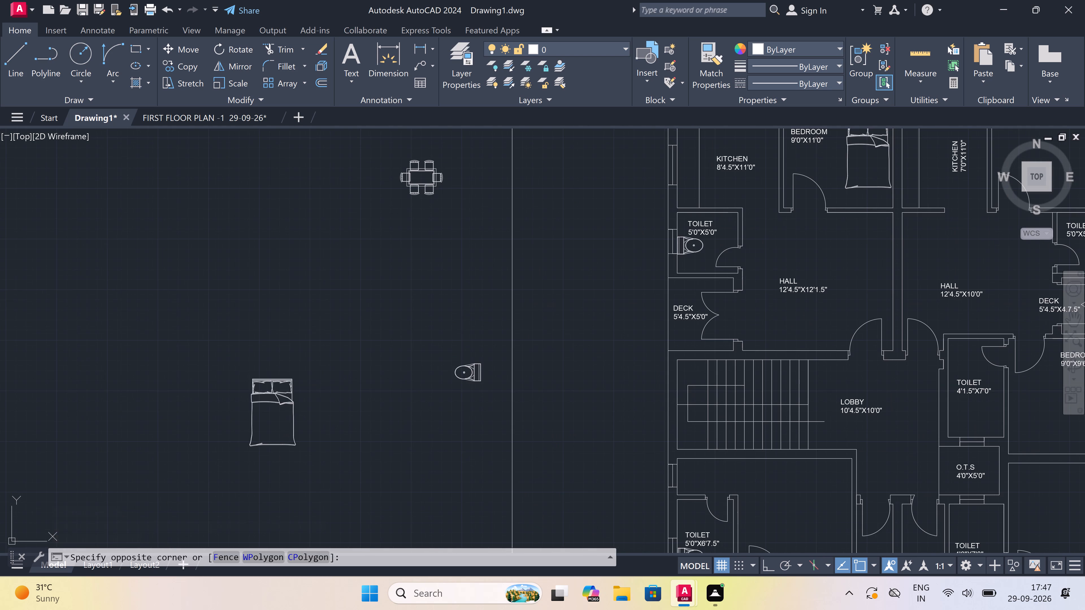
{"action": "left_click", "coordinate": [225, 455]}
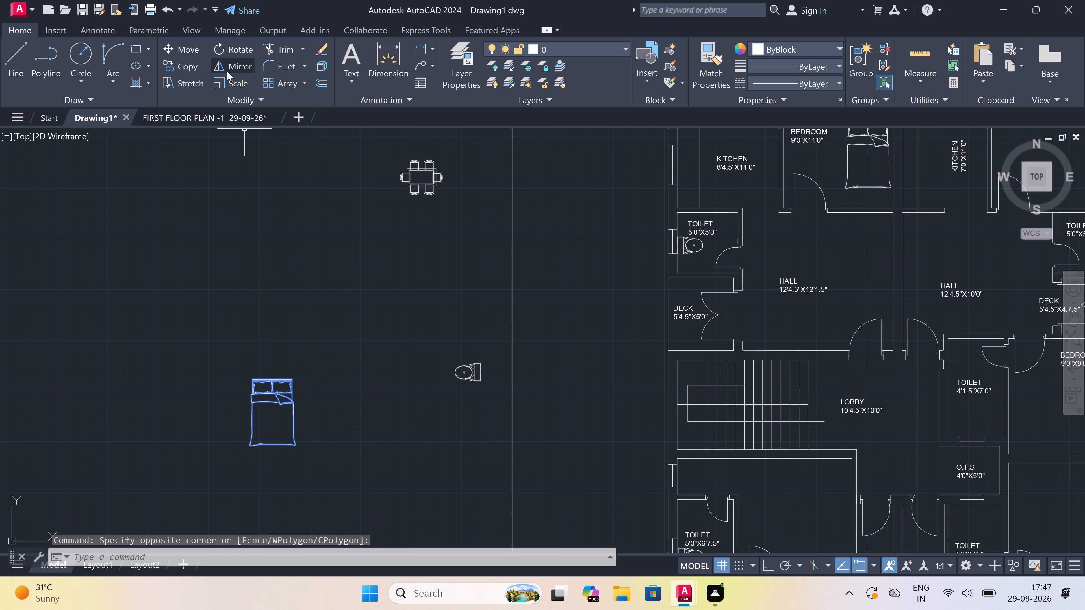
{"action": "left_click", "coordinate": [228, 54]}
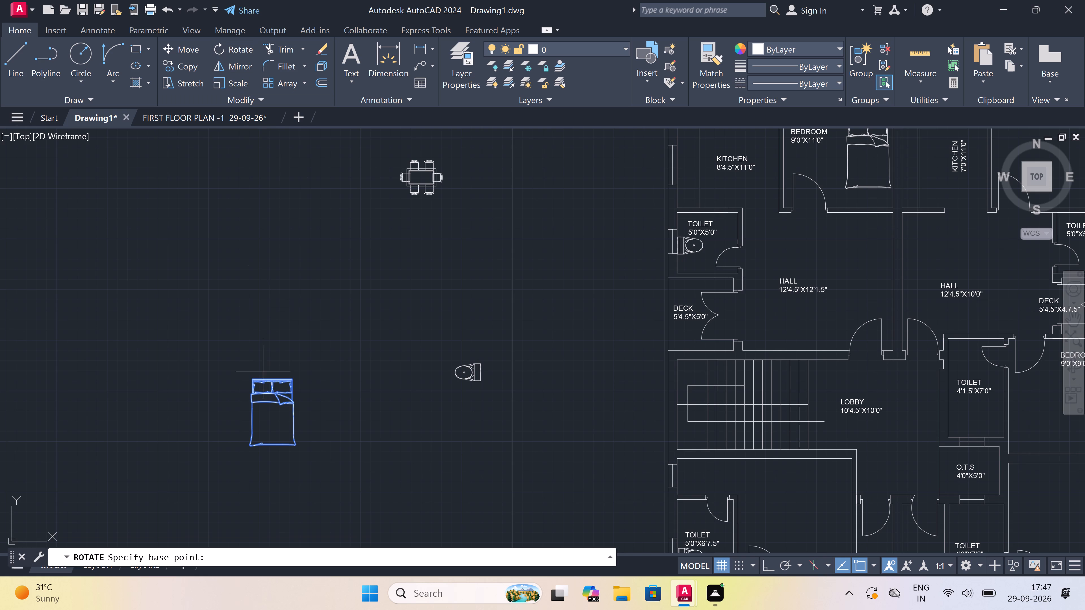
{"action": "left_click", "coordinate": [263, 377]}
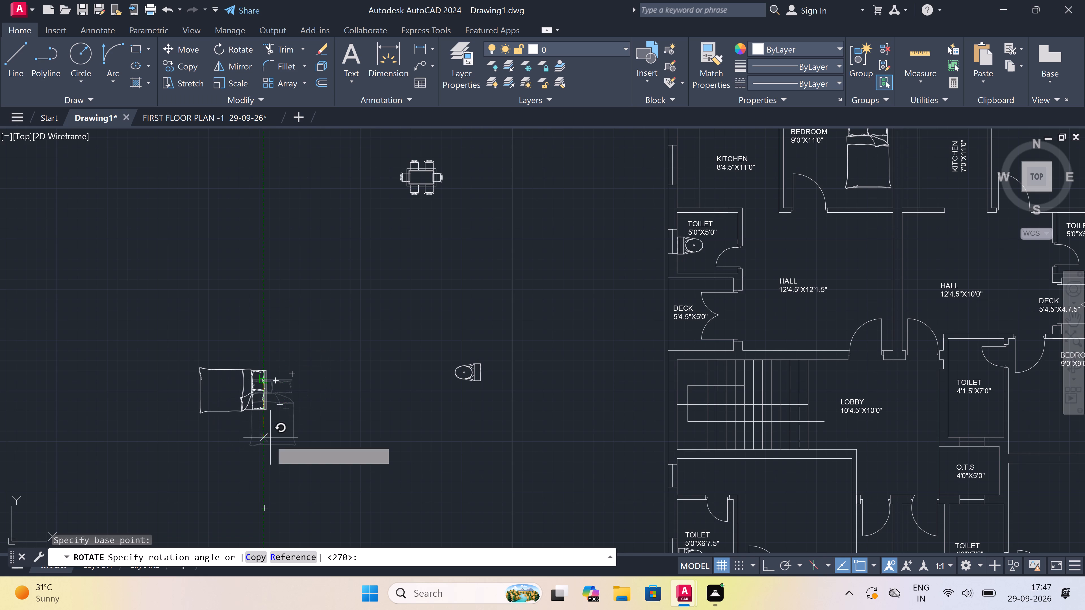
{"action": "key", "text": "F8"}
{"action": "left_click", "coordinate": [262, 431]}
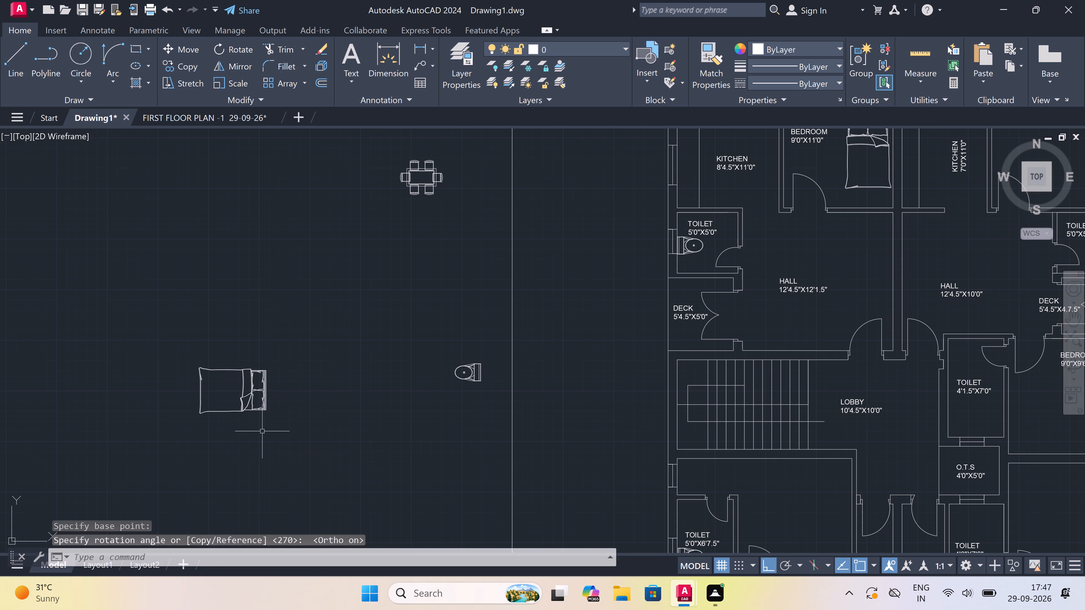
Copy the rotated loose bed from between its pillows into the BEDROOM 10'4.5"X11'0", headboard near the outer window wall, with ortho off.
{"action": "left_click_drag", "start_coordinate": [281, 344], "coordinate": [281, 350]}
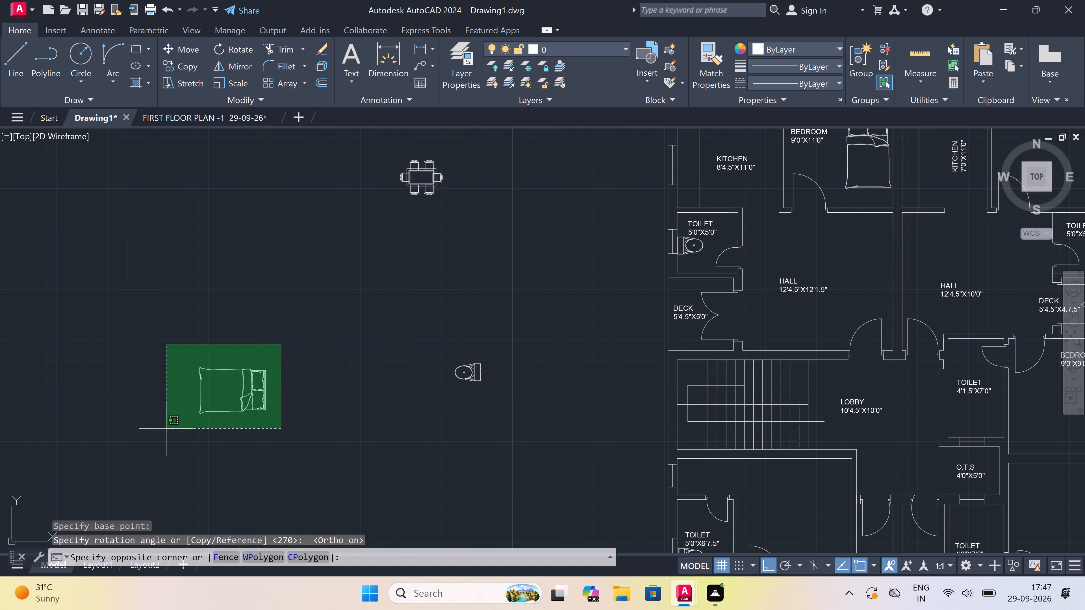
{"action": "left_click", "coordinate": [166, 429]}
{"action": "left_click", "coordinate": [171, 65]}
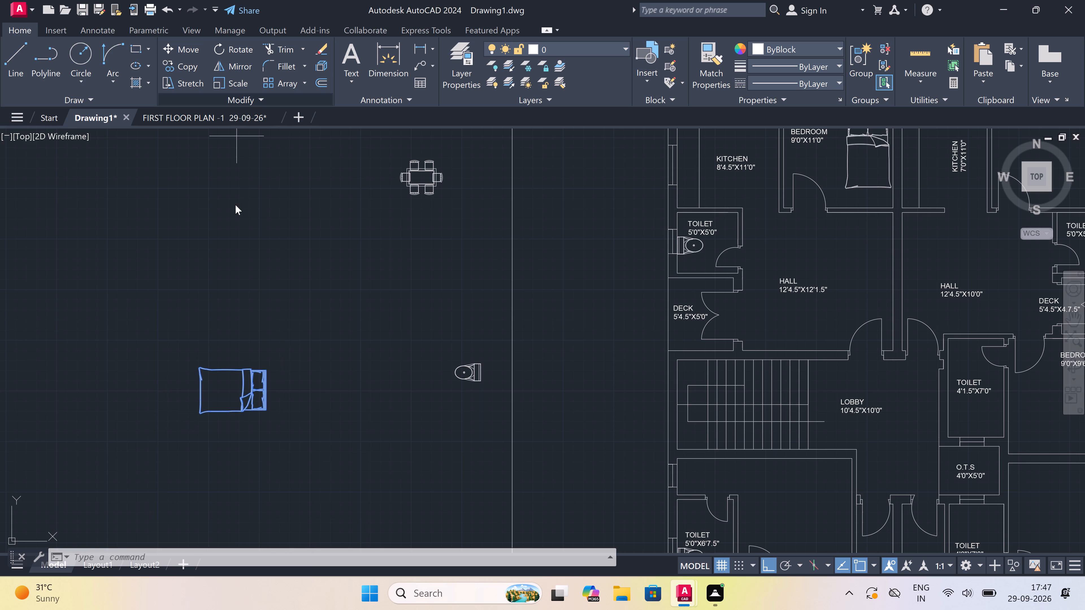
{"action": "left_click", "coordinate": [252, 388]}
{"action": "key", "text": "F8"}
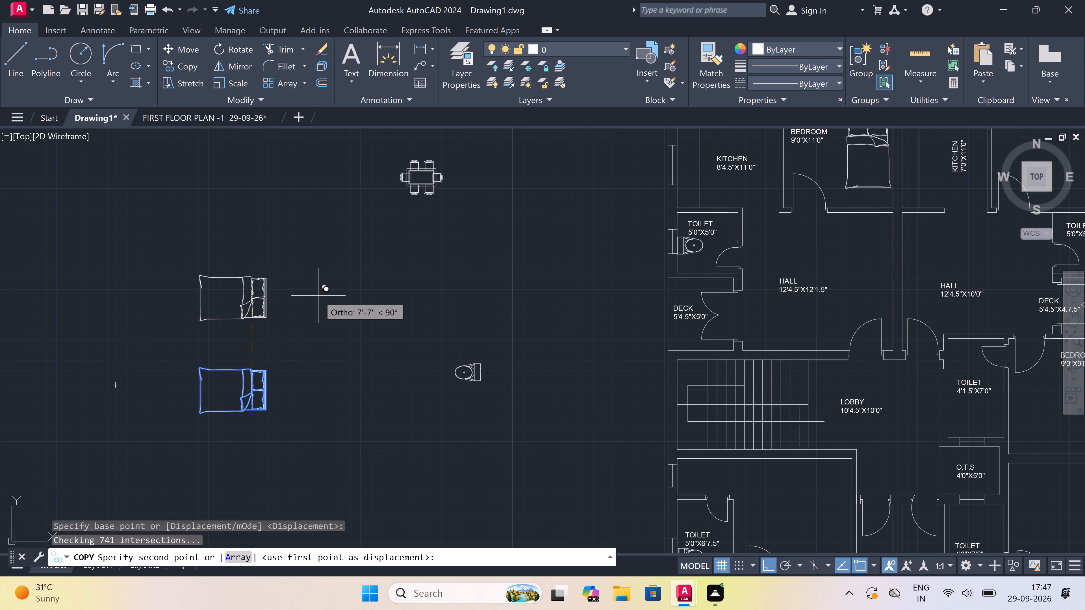
{"action": "scroll", "coordinate": [318, 295], "scroll_direction": "down", "scroll_amount": 3}
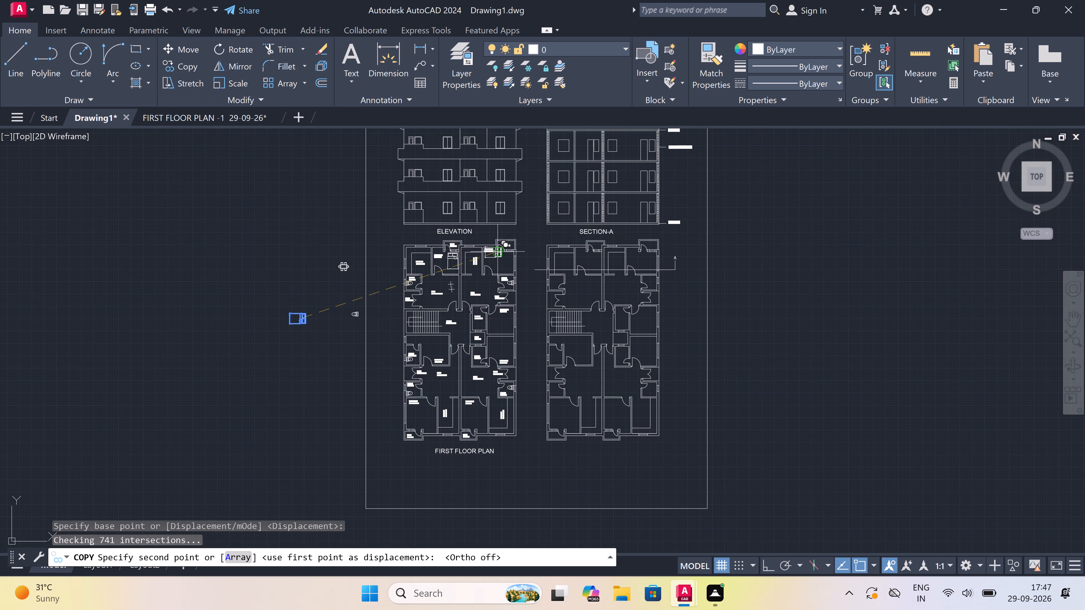
{"action": "scroll", "coordinate": [498, 255], "scroll_direction": "up", "scroll_amount": 4}
{"action": "scroll", "coordinate": [565, 292], "scroll_direction": "up", "scroll_amount": 1}
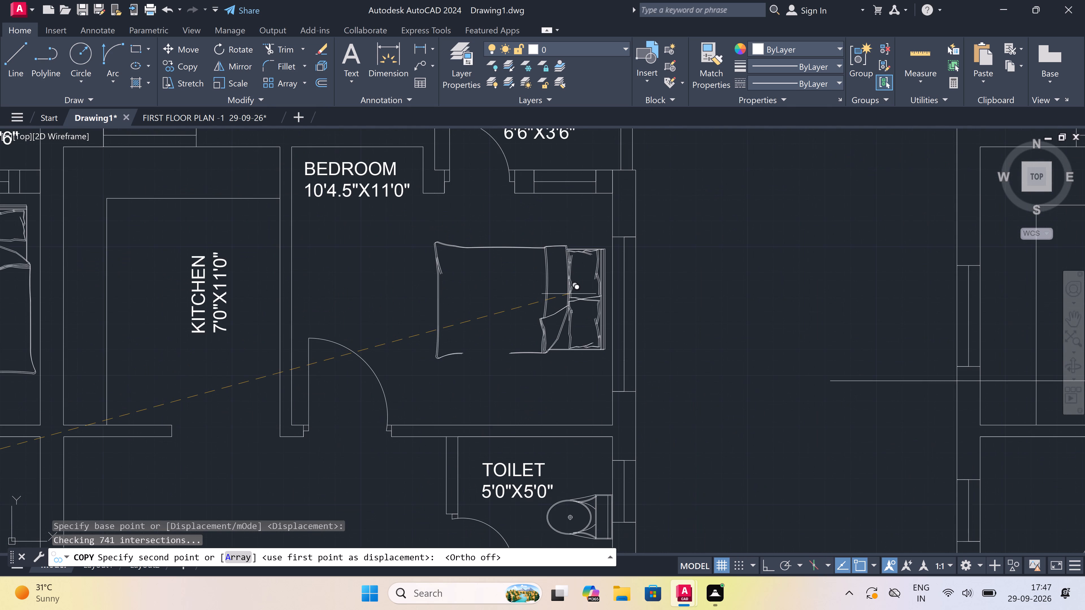
{"action": "left_click", "coordinate": [570, 294]}
Place further bed copies in the BEDROOM 9'0"X9'6" and the BEDROOM 9'0"X10'0" beside the 4'6"X7'0" toilet, headboards near the outer window wall, and finish copying.
{"action": "scroll", "coordinate": [531, 282], "scroll_direction": "down", "scroll_amount": 4}
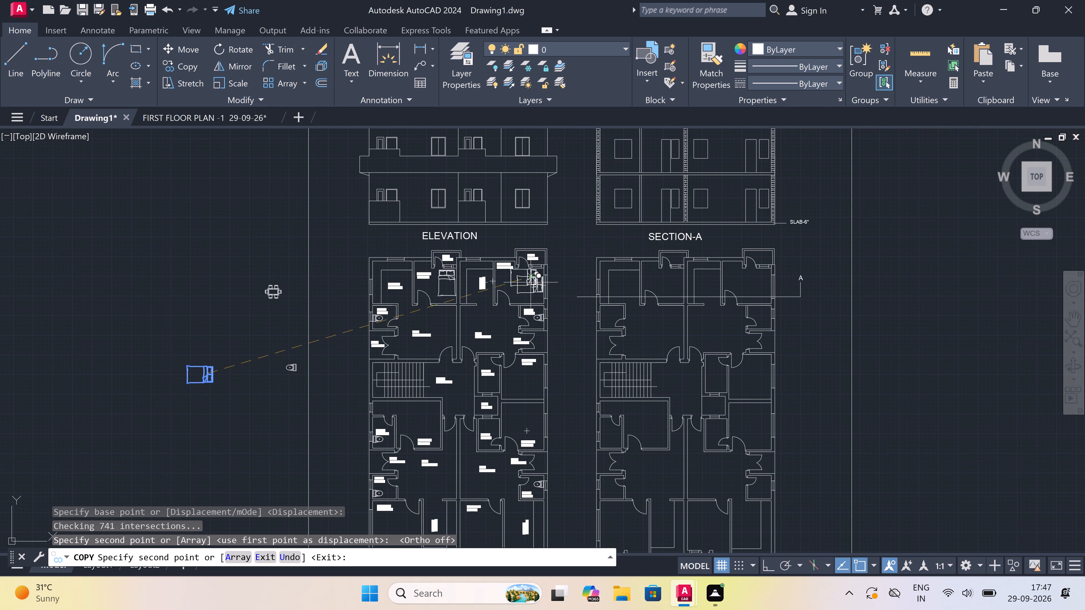
{"action": "scroll", "coordinate": [530, 370], "scroll_direction": "up", "scroll_amount": 3}
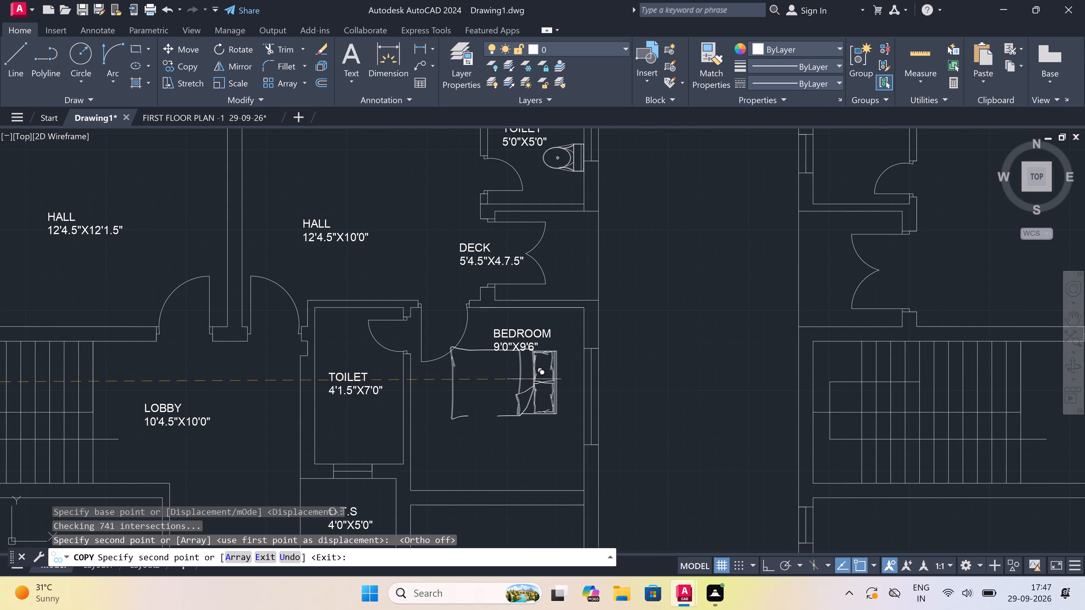
{"action": "scroll", "coordinate": [558, 399], "scroll_direction": "up", "scroll_amount": 1}
{"action": "left_click", "coordinate": [559, 399]}
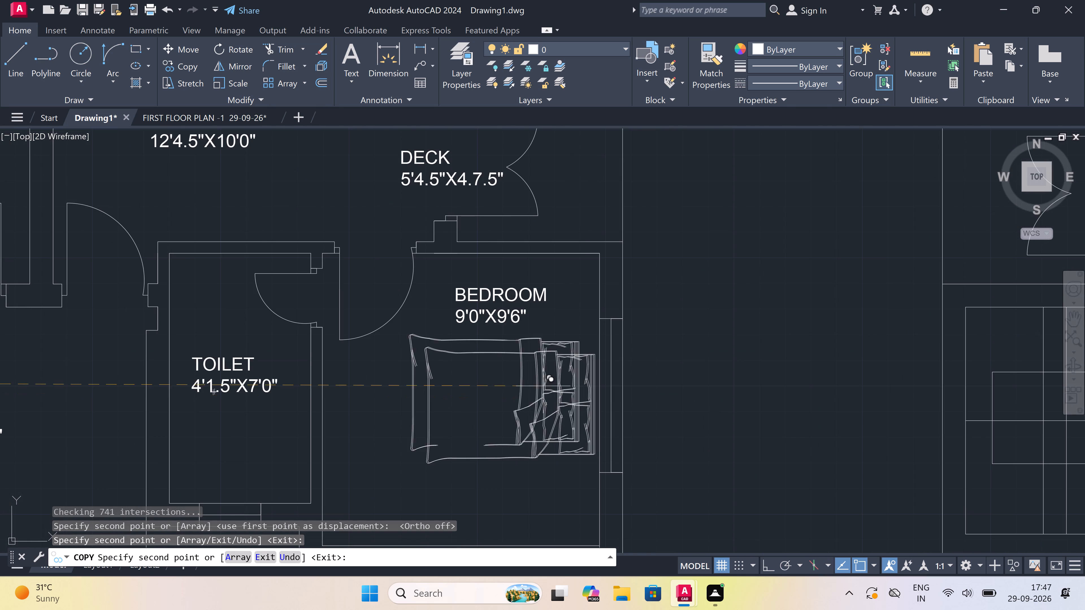
{"action": "scroll", "coordinate": [513, 348], "scroll_direction": "down", "scroll_amount": 5}
{"action": "scroll", "coordinate": [509, 423], "scroll_direction": "up", "scroll_amount": 4}
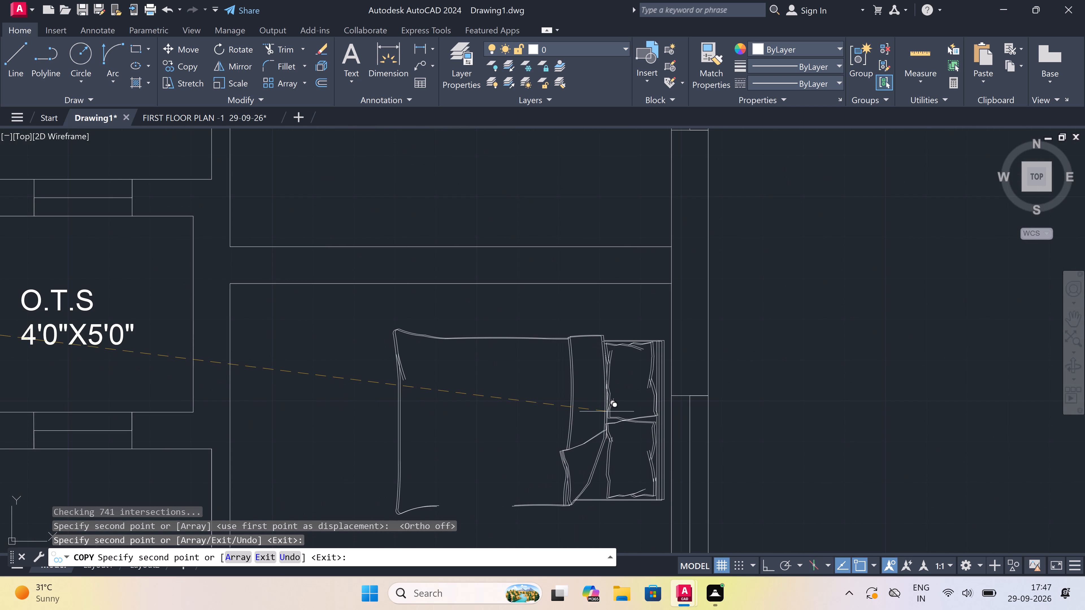
{"action": "left_click", "coordinate": [607, 417]}
{"action": "scroll", "coordinate": [483, 261], "scroll_direction": "down", "scroll_amount": 6}
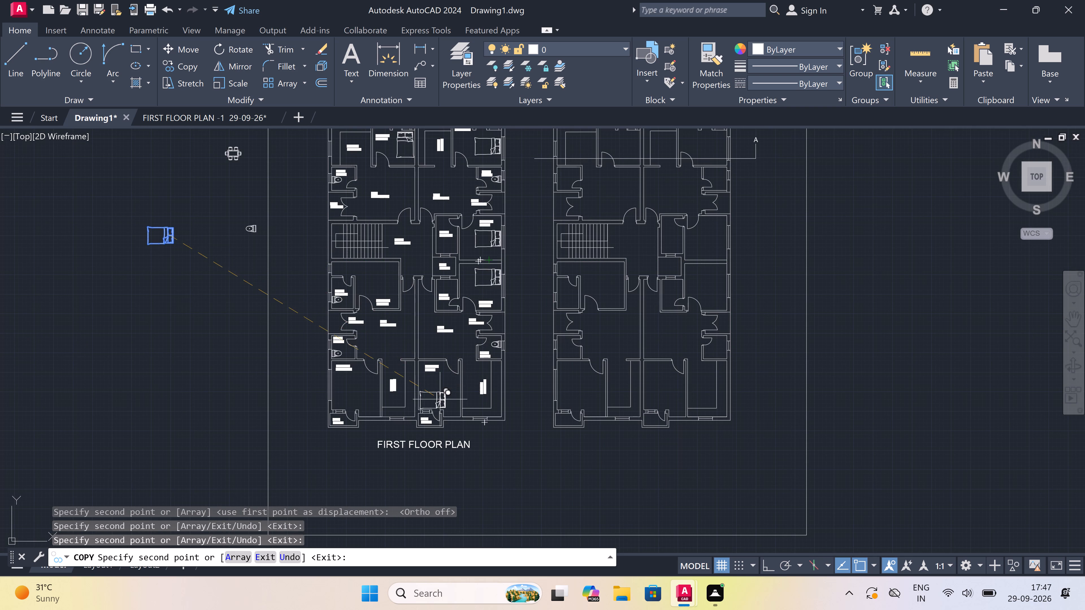
{"action": "scroll", "coordinate": [439, 400], "scroll_direction": "up", "scroll_amount": 4}
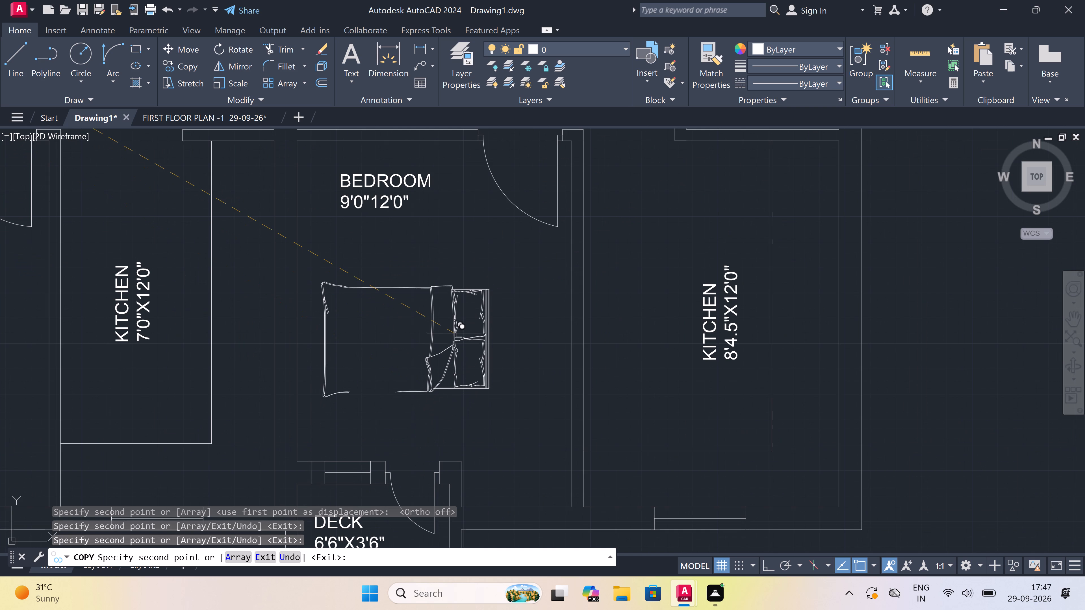
{"action": "key", "text": "Escape"}
Rotate the loose bed outside the sheet frame 180° about a point near its middle, with ortho on, so its head faces left.
{"action": "scroll", "coordinate": [454, 333], "scroll_direction": "down", "scroll_amount": 2}
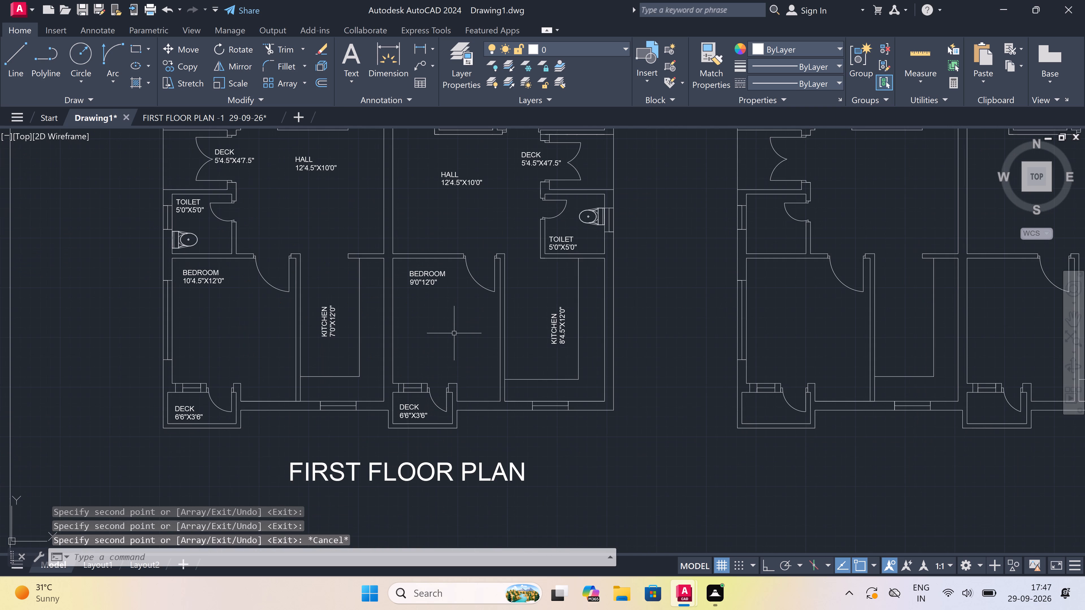
{"action": "scroll", "coordinate": [449, 340], "scroll_direction": "down", "scroll_amount": 3}
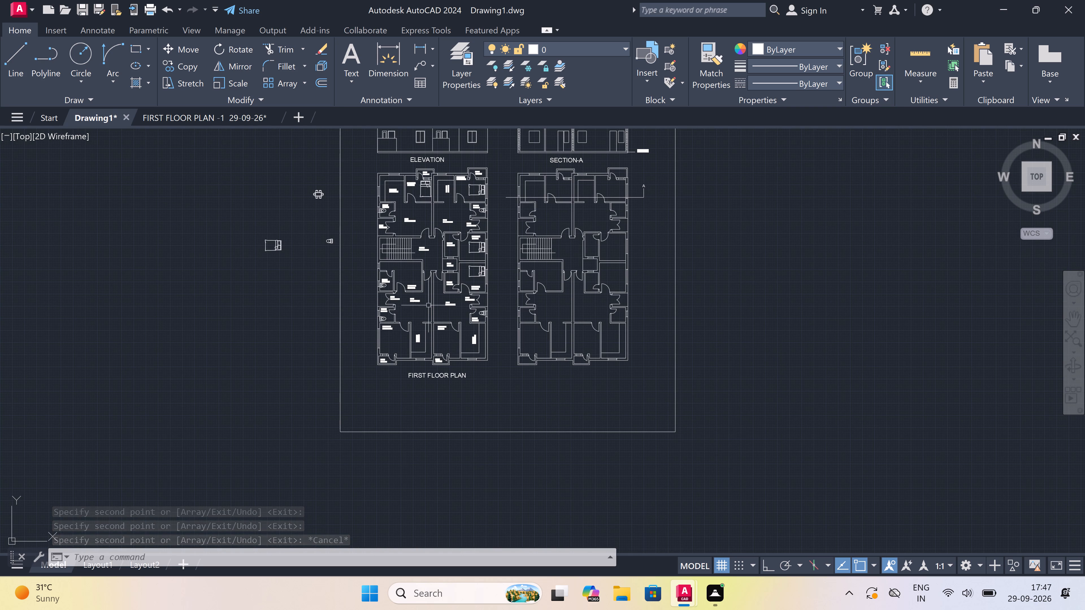
{"action": "scroll", "coordinate": [386, 347], "scroll_direction": "up", "scroll_amount": 1}
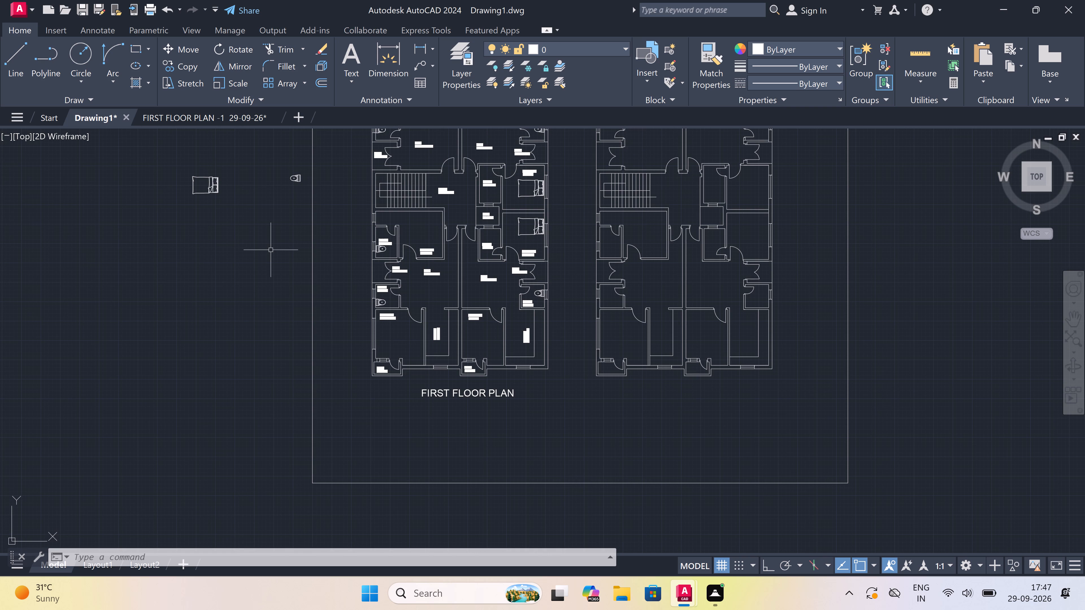
{"action": "scroll", "coordinate": [253, 196], "scroll_direction": "down", "scroll_amount": 1}
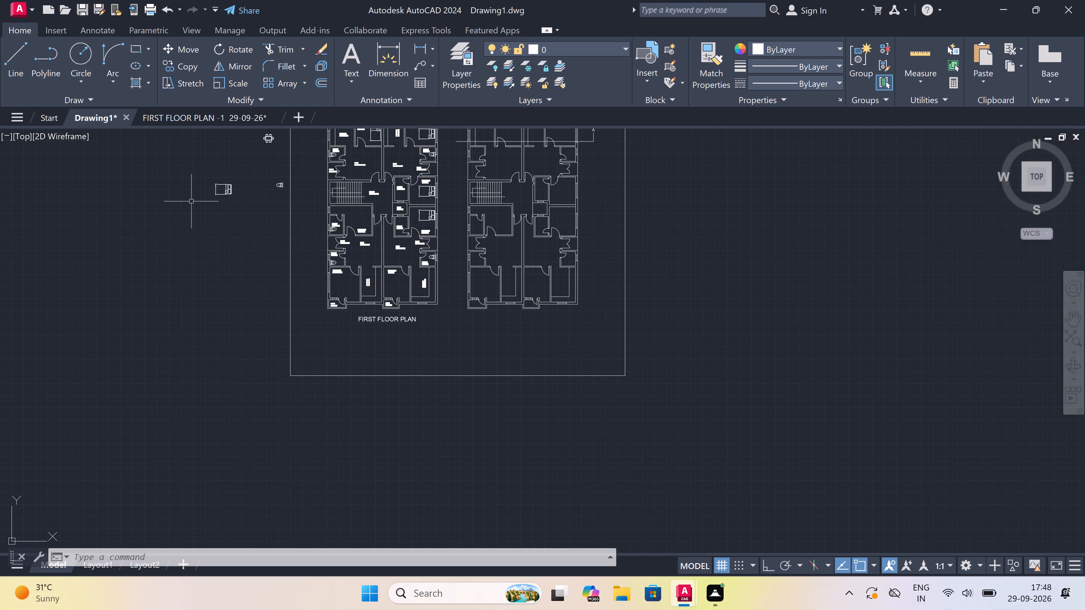
{"action": "scroll", "coordinate": [242, 171], "scroll_direction": "up", "scroll_amount": 3}
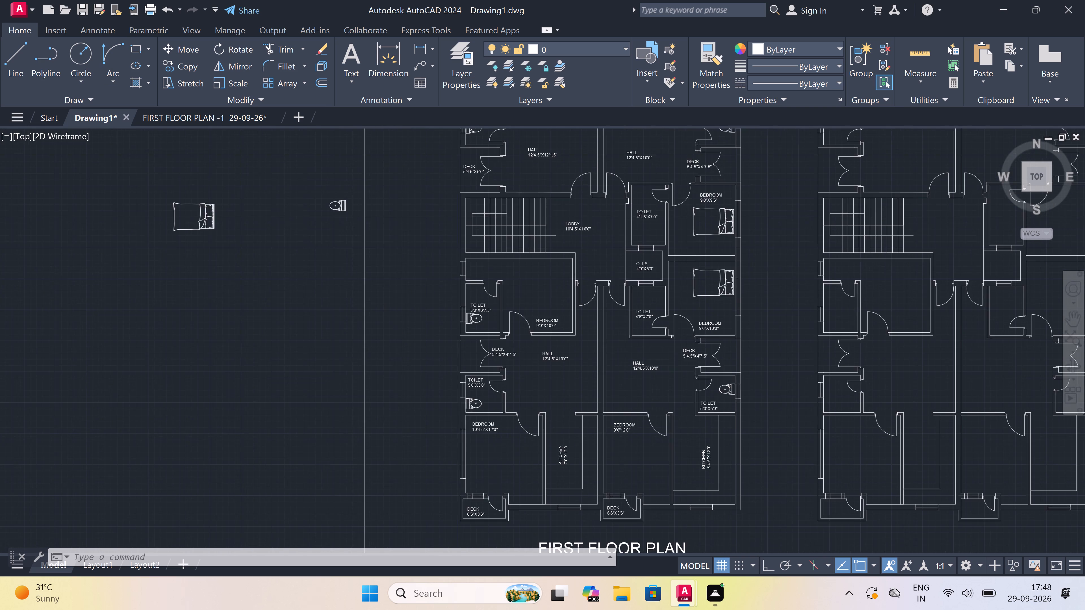
{"action": "left_click", "coordinate": [214, 197]}
{"action": "left_click", "coordinate": [79, 345]}
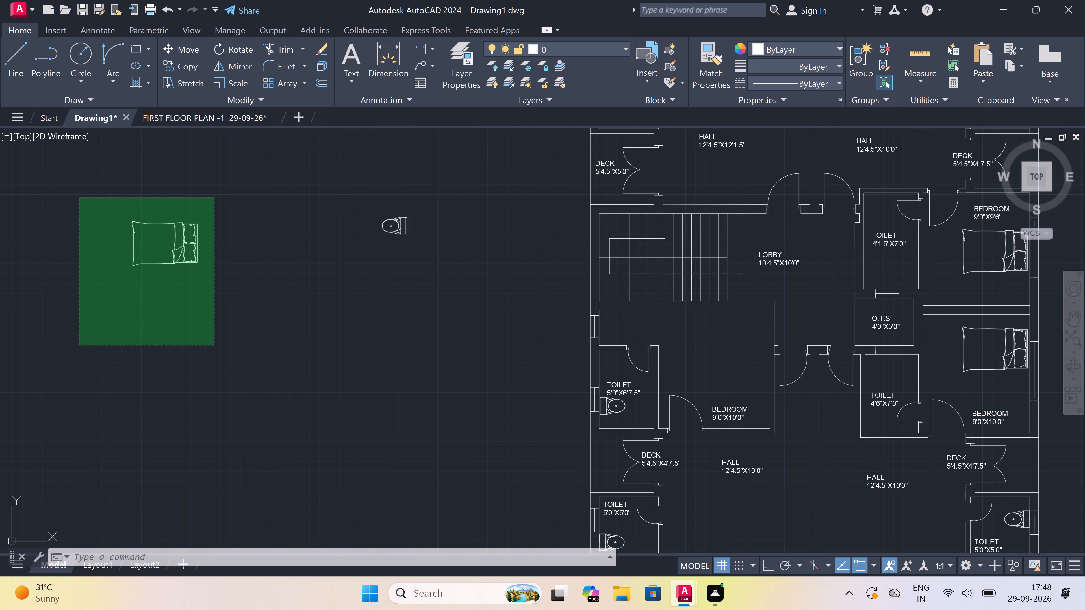
{"action": "left_click", "coordinate": [228, 51]}
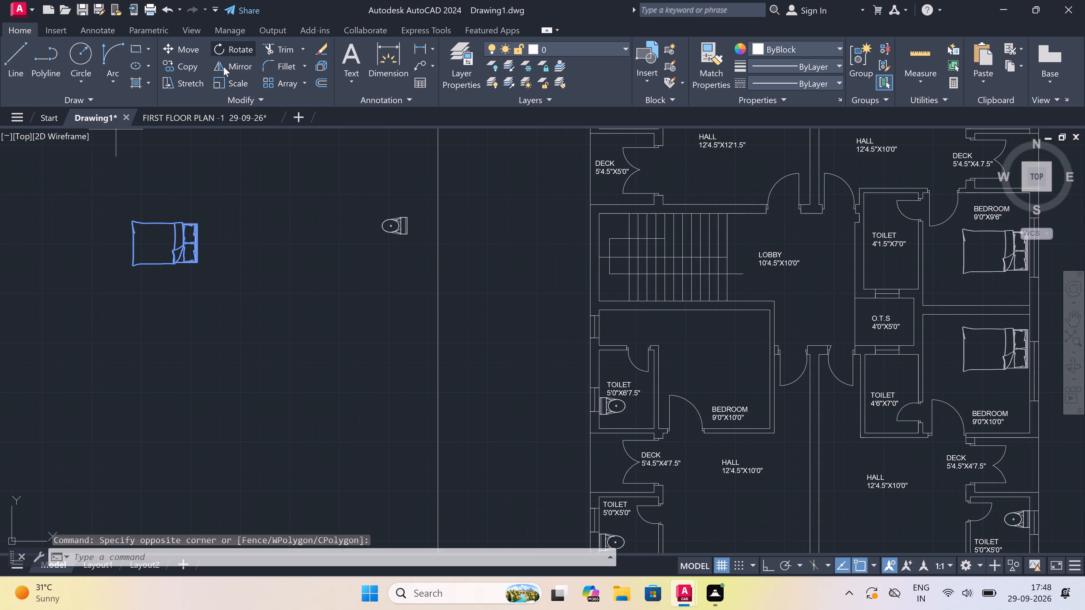
{"action": "left_click", "coordinate": [173, 244]}
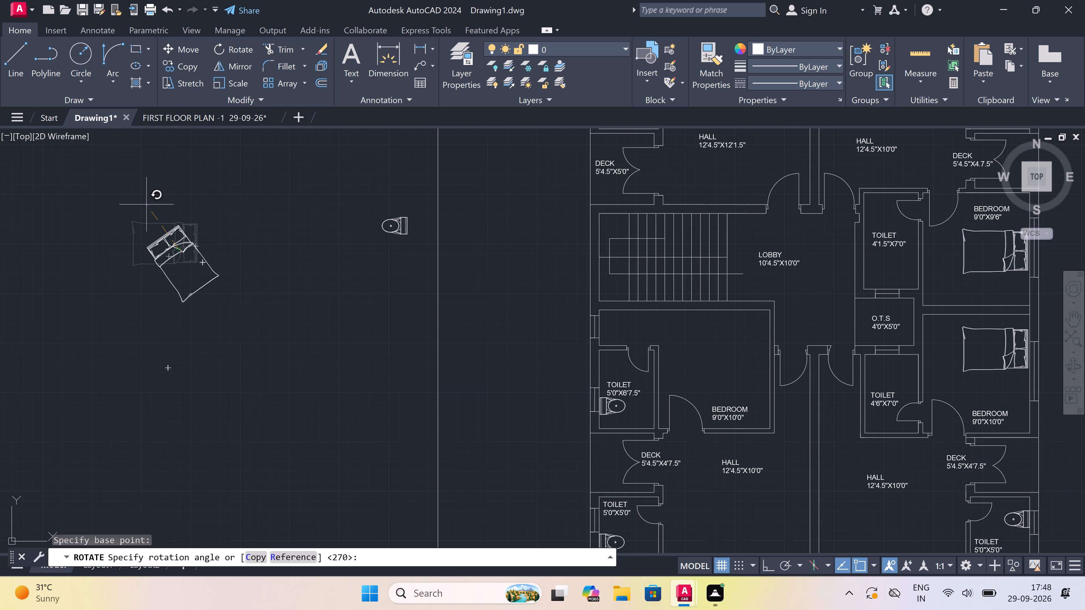
{"action": "key", "text": "F8"}
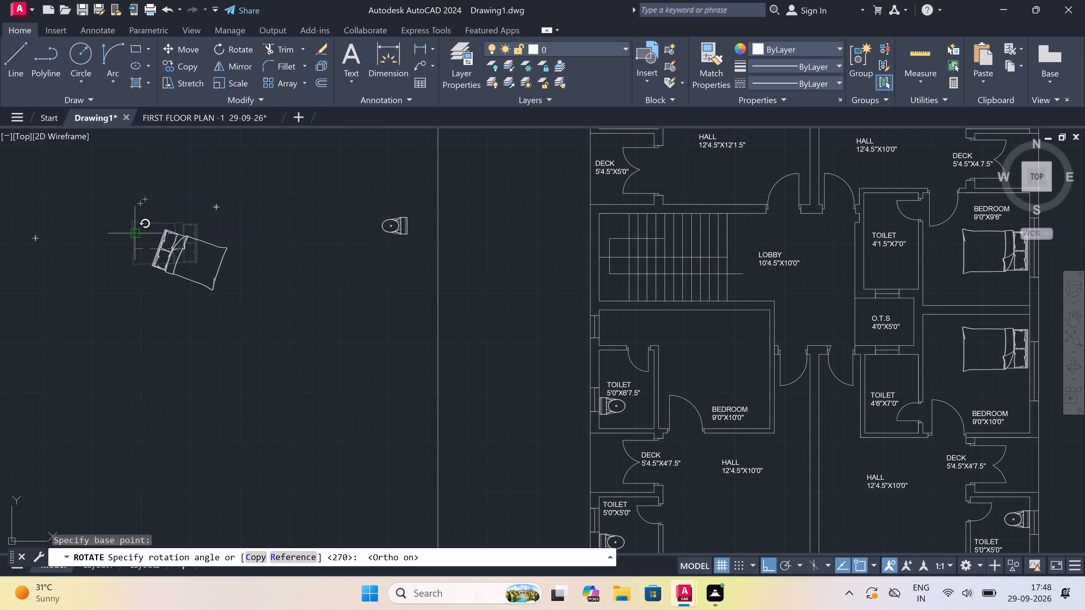
{"action": "left_click", "coordinate": [112, 256]}
Copy the rotated loose bed from its headboard's middle into the BEDROOM 10'4.5"X12'0", headboard at the outer window wall, with ortho off.
{"action": "left_click", "coordinate": [264, 226]}
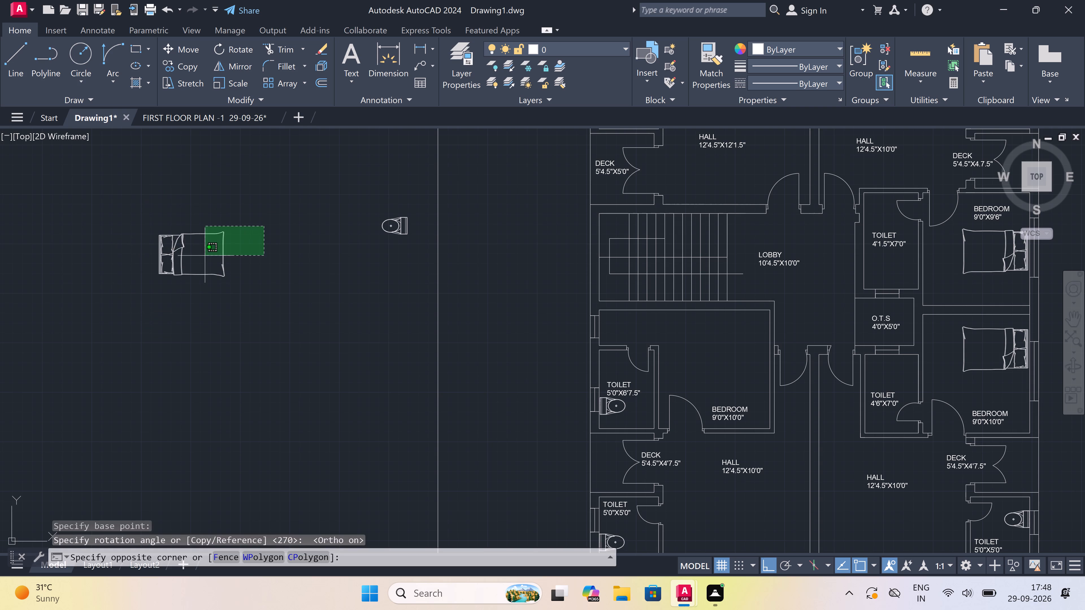
{"action": "left_click", "coordinate": [84, 311]}
{"action": "left_click", "coordinate": [184, 62]}
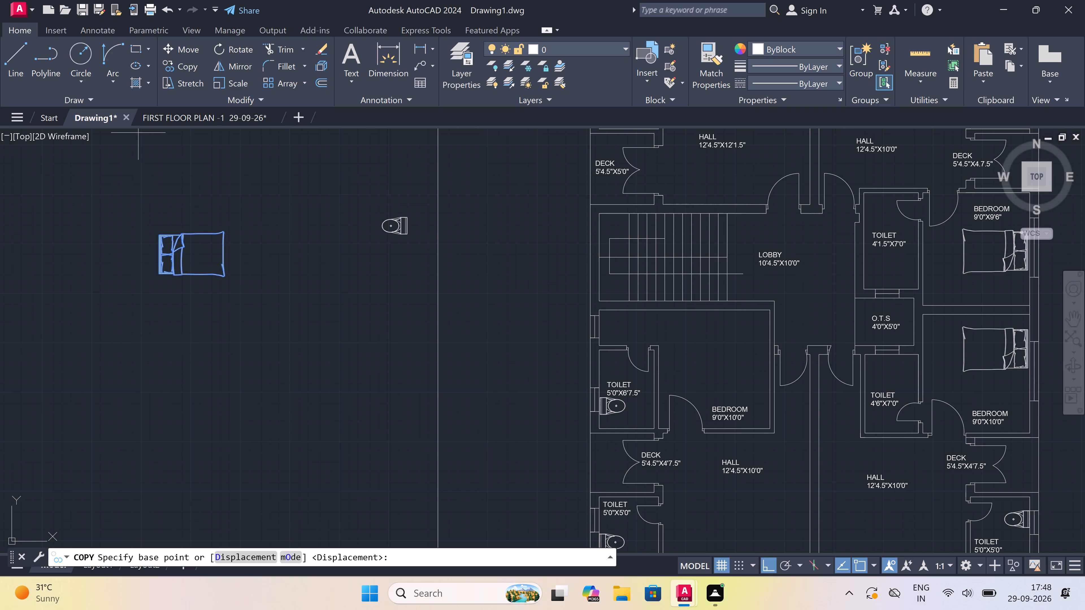
{"action": "left_click", "coordinate": [159, 254]}
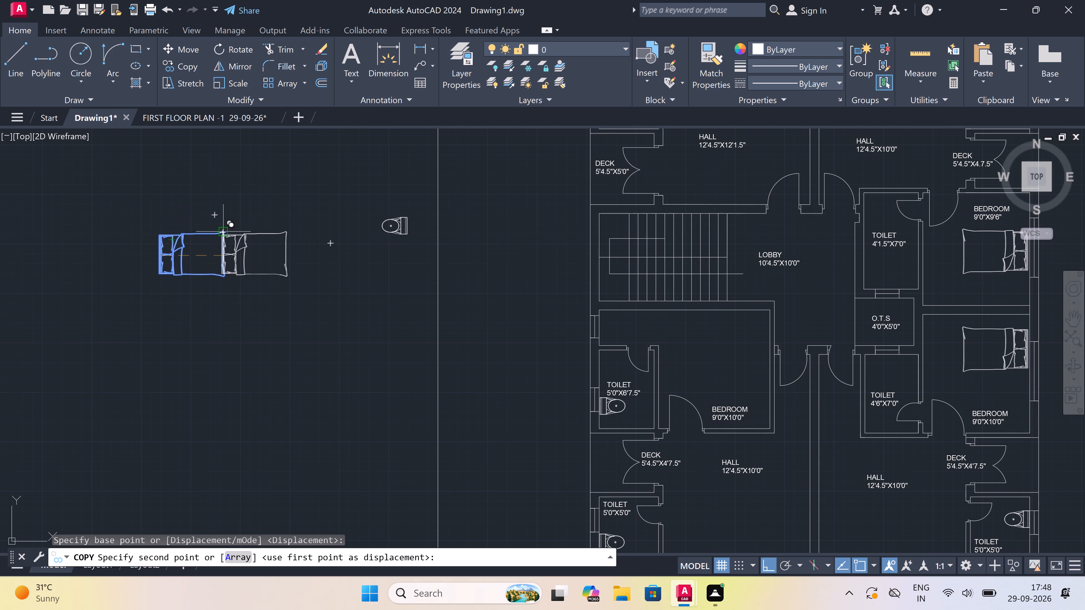
{"action": "scroll", "coordinate": [240, 230], "scroll_direction": "down", "scroll_amount": 1}
{"action": "key", "text": "F8"}
{"action": "scroll", "coordinate": [240, 231], "scroll_direction": "down", "scroll_amount": 2}
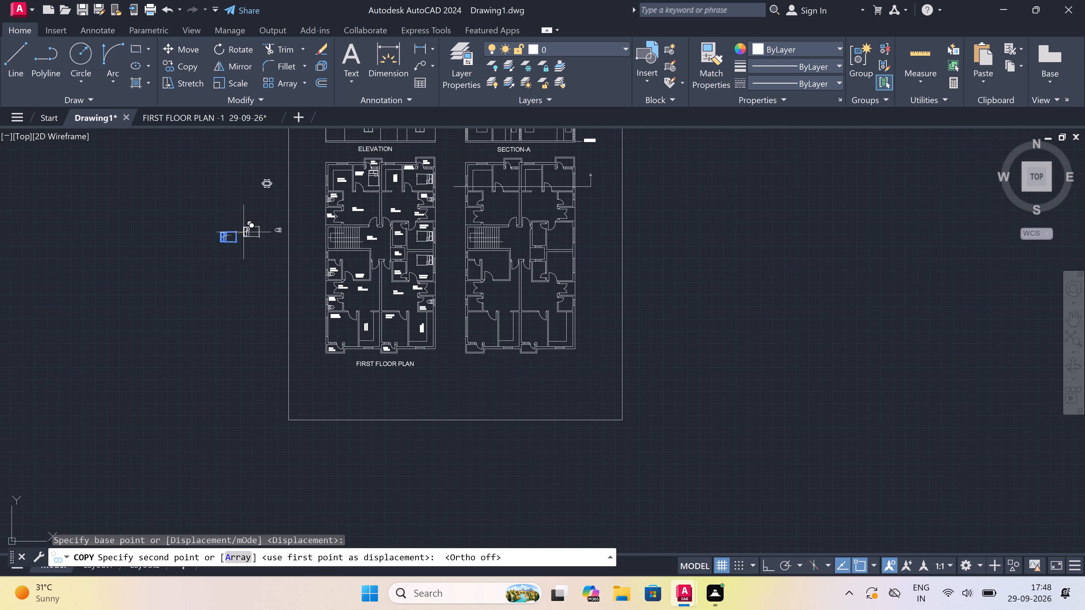
{"action": "scroll", "coordinate": [339, 356], "scroll_direction": "up", "scroll_amount": 4}
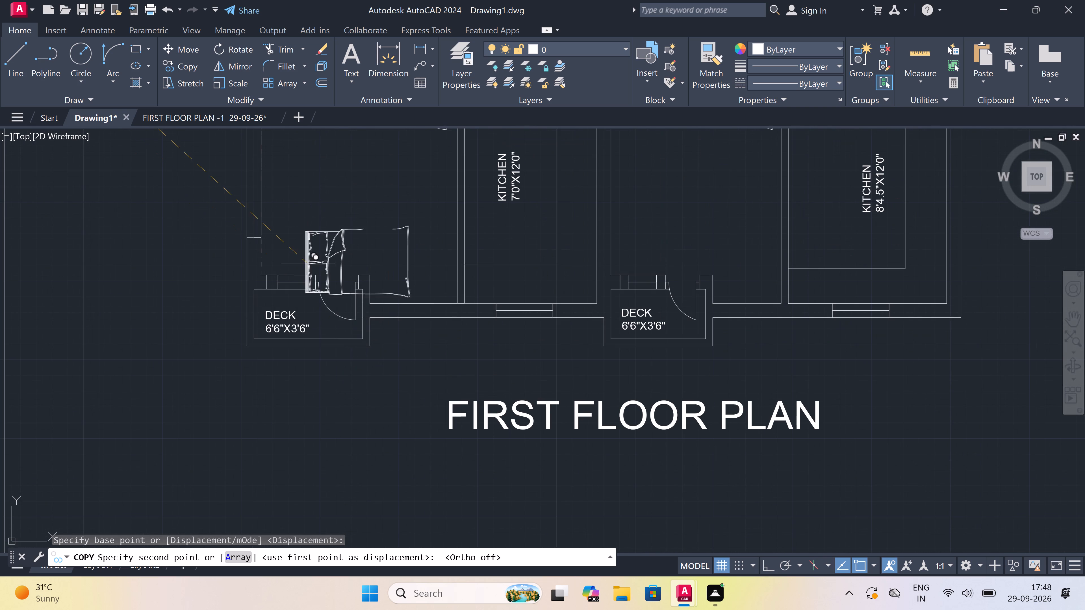
{"action": "scroll", "coordinate": [286, 198], "scroll_direction": "down", "scroll_amount": 2}
{"action": "scroll", "coordinate": [279, 164], "scroll_direction": "up", "scroll_amount": 2}
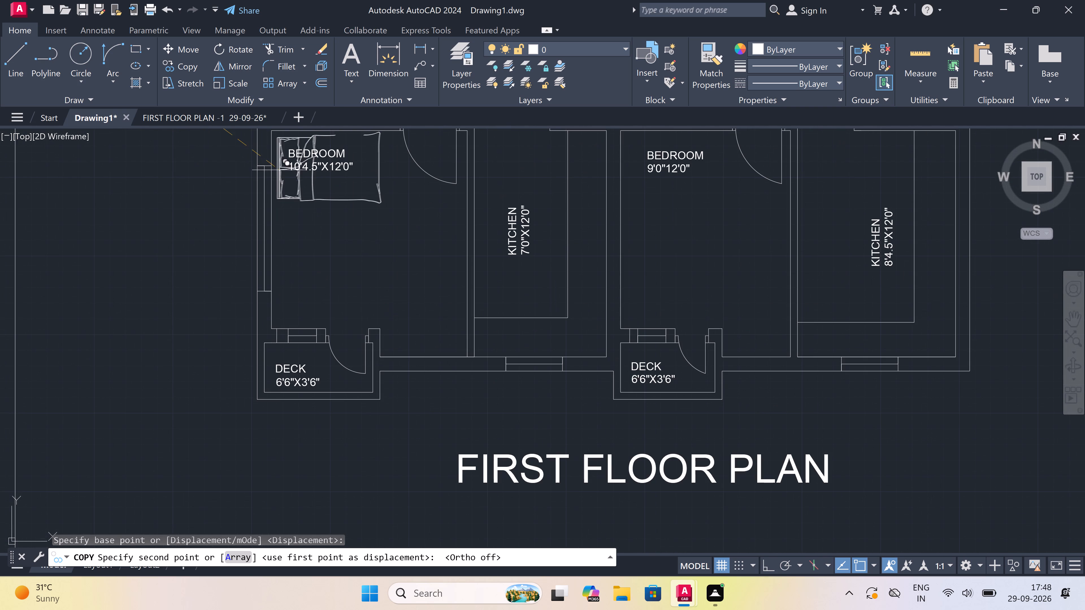
{"action": "scroll", "coordinate": [283, 238], "scroll_direction": "up", "scroll_amount": 1}
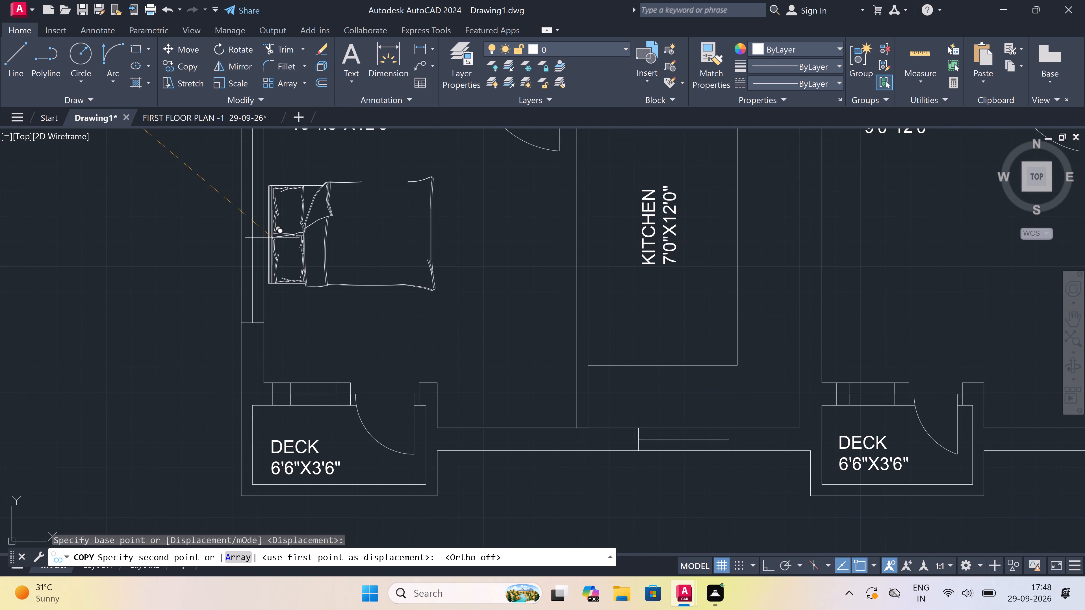
{"action": "left_click", "coordinate": [272, 238]}
Place another copy of the bed in the BEDROOM 9'0"12'0", headboard near the 7'0"X12'0" kitchen wall, and finish copying.
{"action": "scroll", "coordinate": [282, 236], "scroll_direction": "down", "scroll_amount": 2}
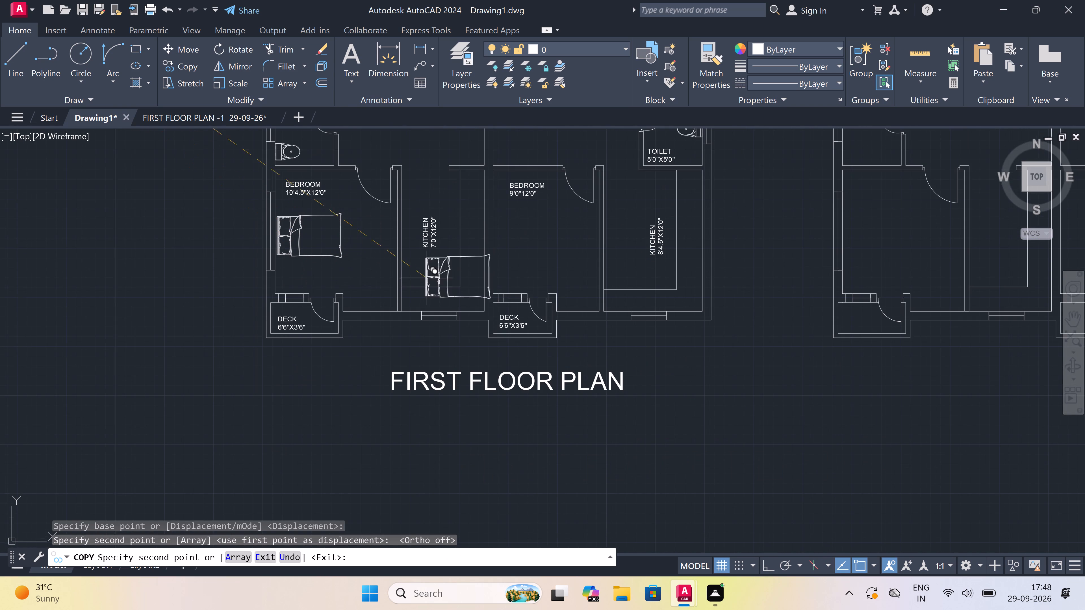
{"action": "scroll", "coordinate": [509, 247], "scroll_direction": "up", "scroll_amount": 1}
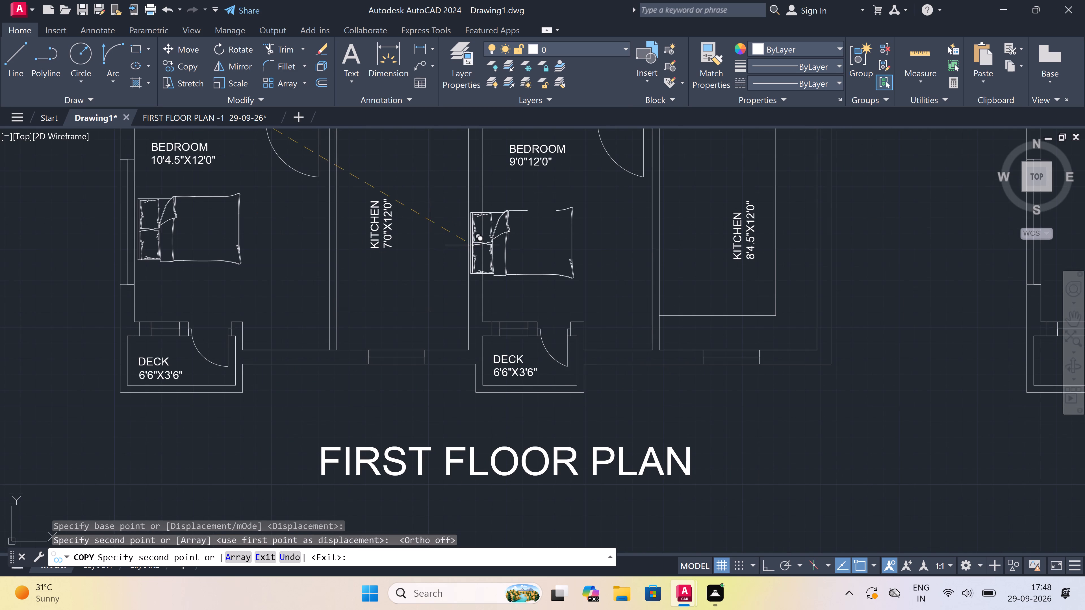
{"action": "left_click", "coordinate": [492, 239]}
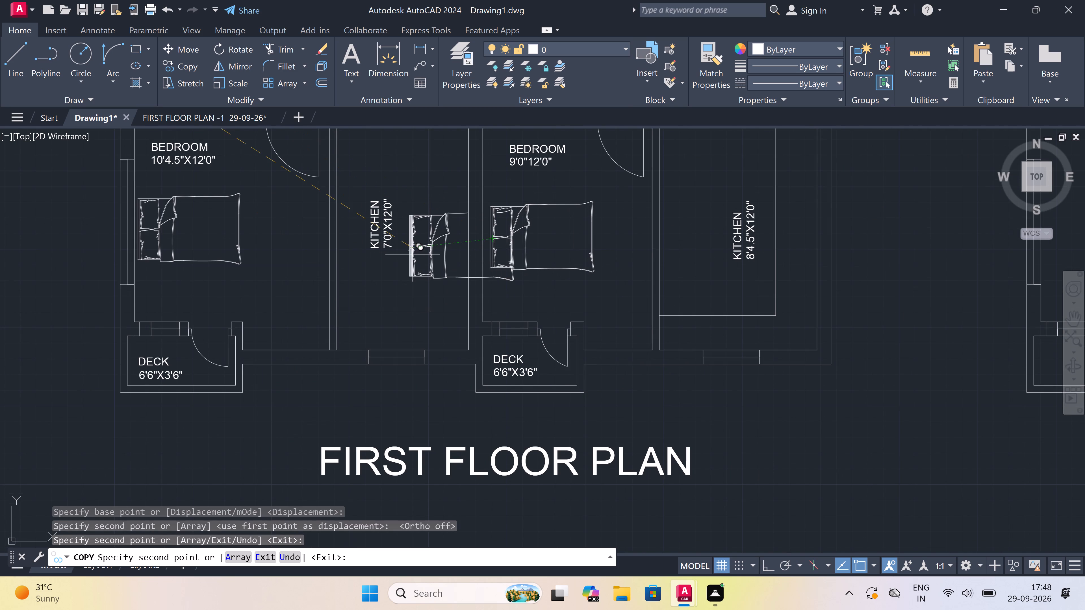
{"action": "scroll", "coordinate": [391, 269], "scroll_direction": "down", "scroll_amount": 5}
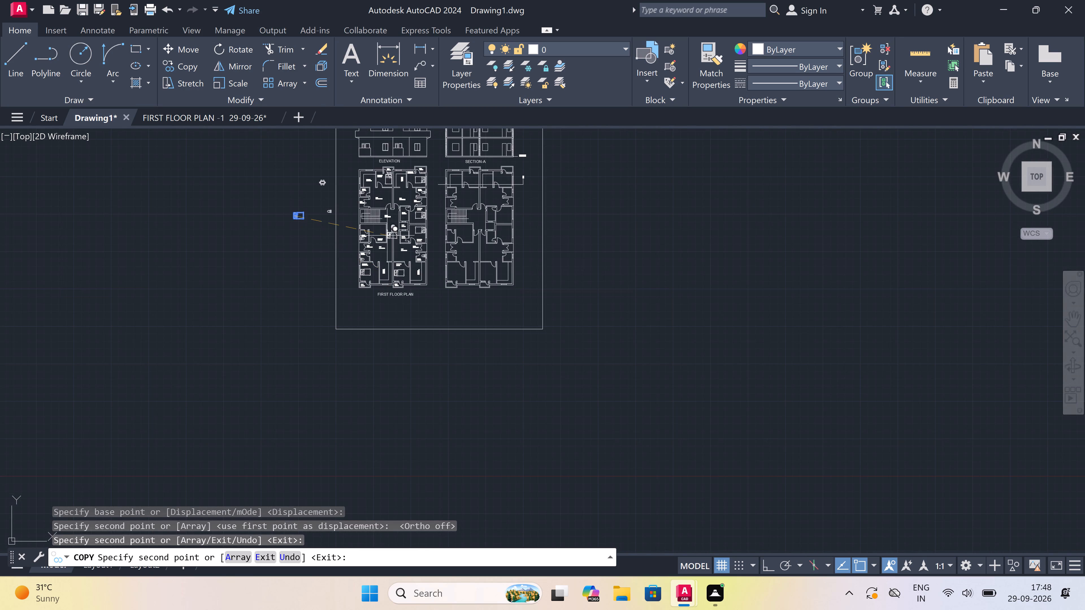
{"action": "key", "text": "Escape"}
Rotate the loose bed outside the sheet frame a quarter turn clockwise about a point near its middle, with ortho on, so its head faces up.
{"action": "scroll", "coordinate": [311, 204], "scroll_direction": "up", "scroll_amount": 2}
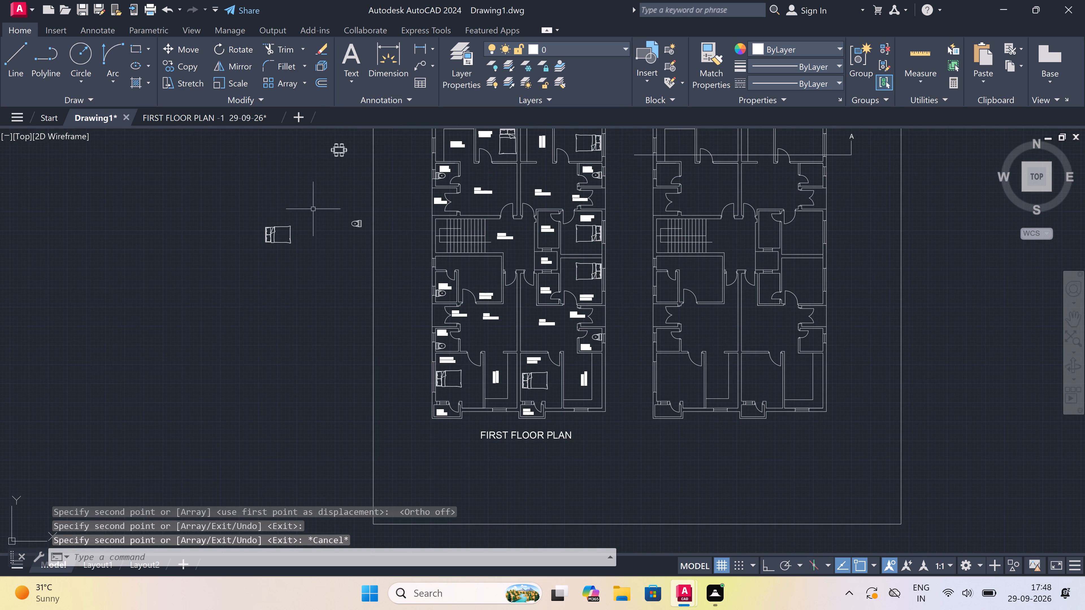
{"action": "scroll", "coordinate": [328, 223], "scroll_direction": "up", "scroll_amount": 1}
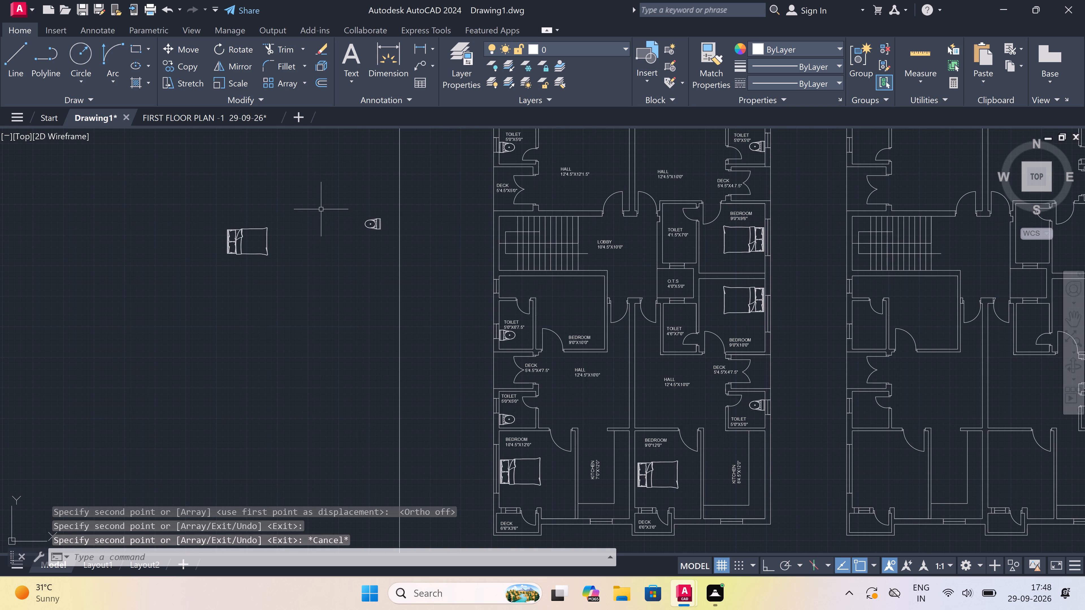
{"action": "scroll", "coordinate": [294, 203], "scroll_direction": "up", "scroll_amount": 1}
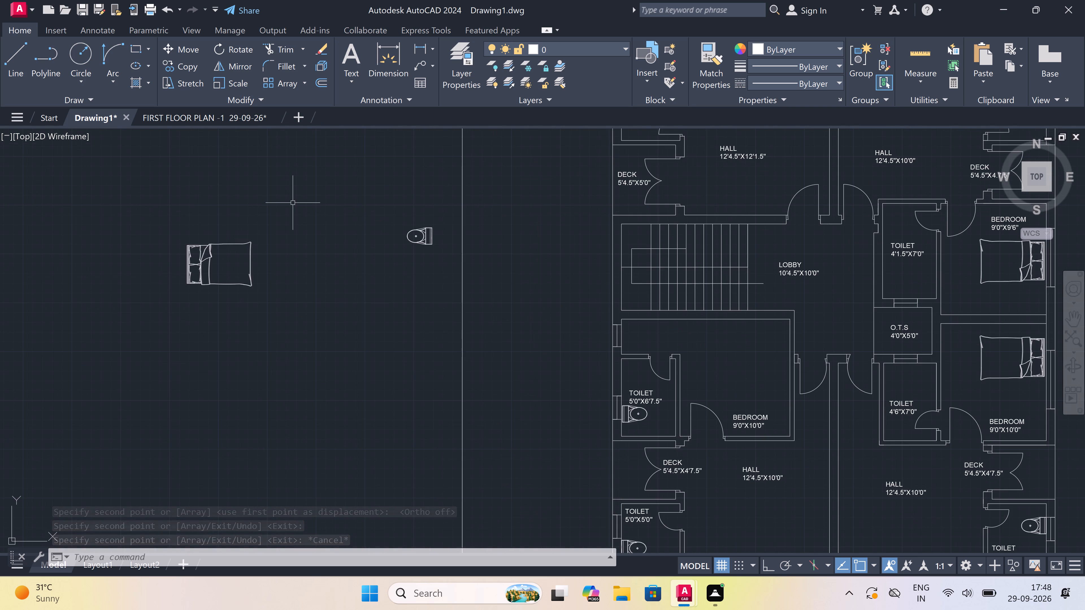
{"action": "double_click", "coordinate": [291, 204]}
{"action": "left_click", "coordinate": [1, 328]}
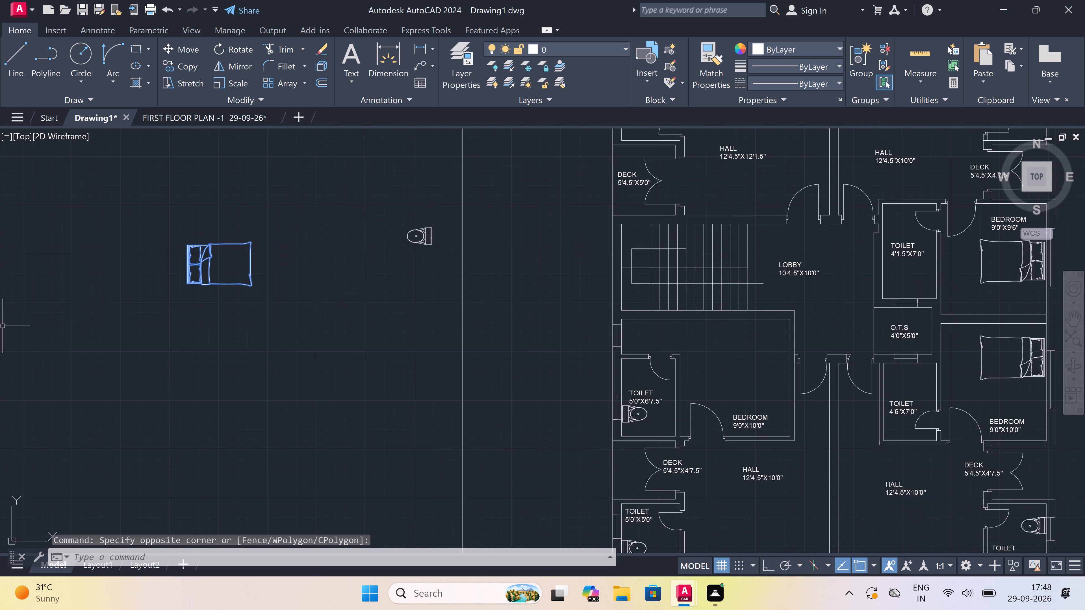
{"action": "left_click", "coordinate": [235, 45]}
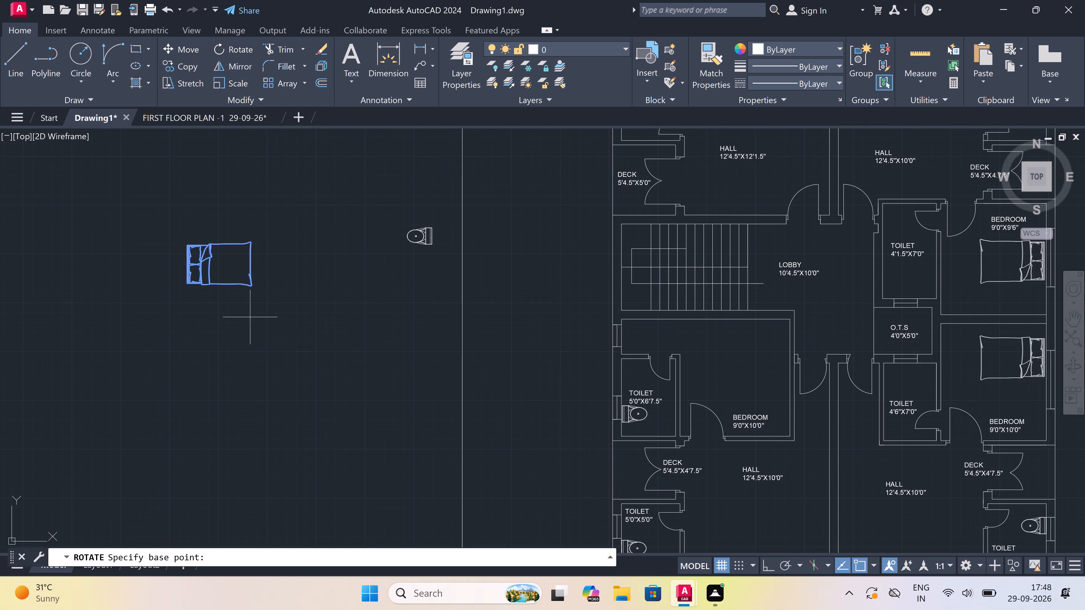
{"action": "left_click", "coordinate": [231, 257]}
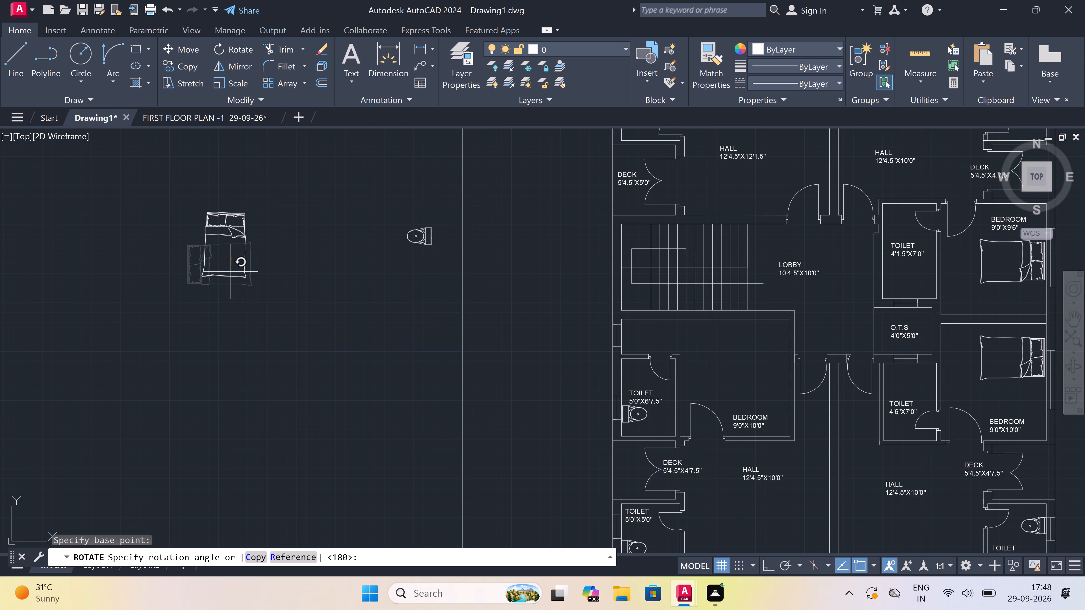
{"action": "key", "text": "F9"}
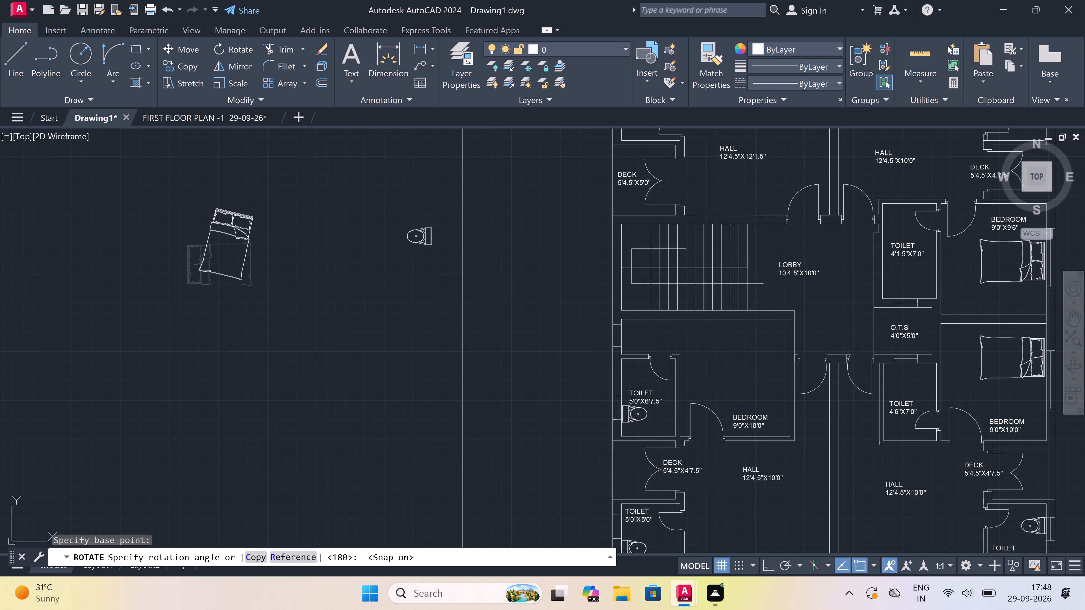
{"action": "key", "text": "F9"}
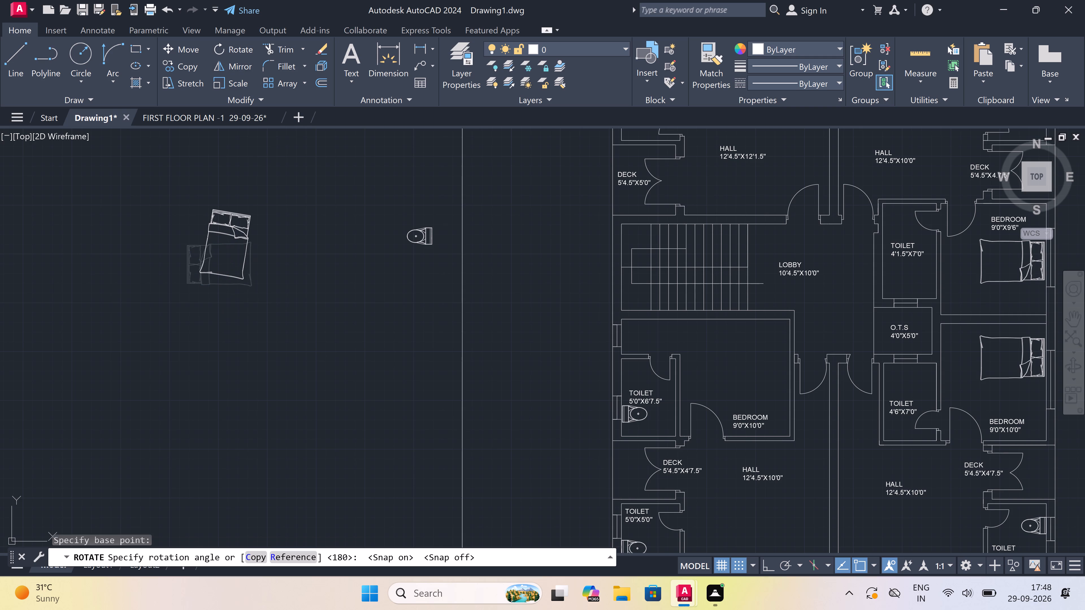
{"action": "key", "text": "ctrl+z"}
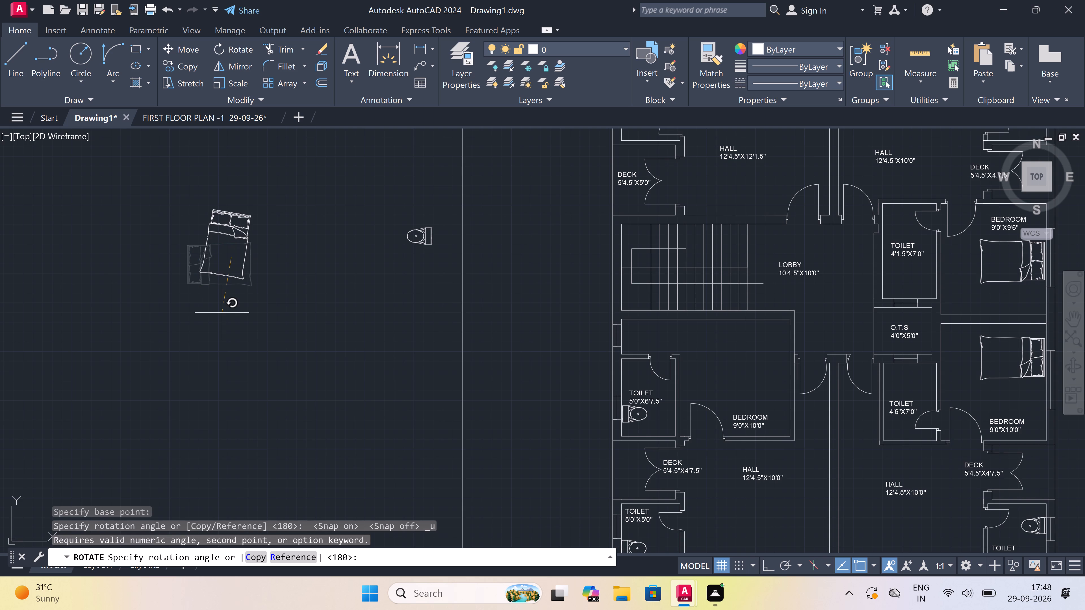
{"action": "key", "text": "F8"}
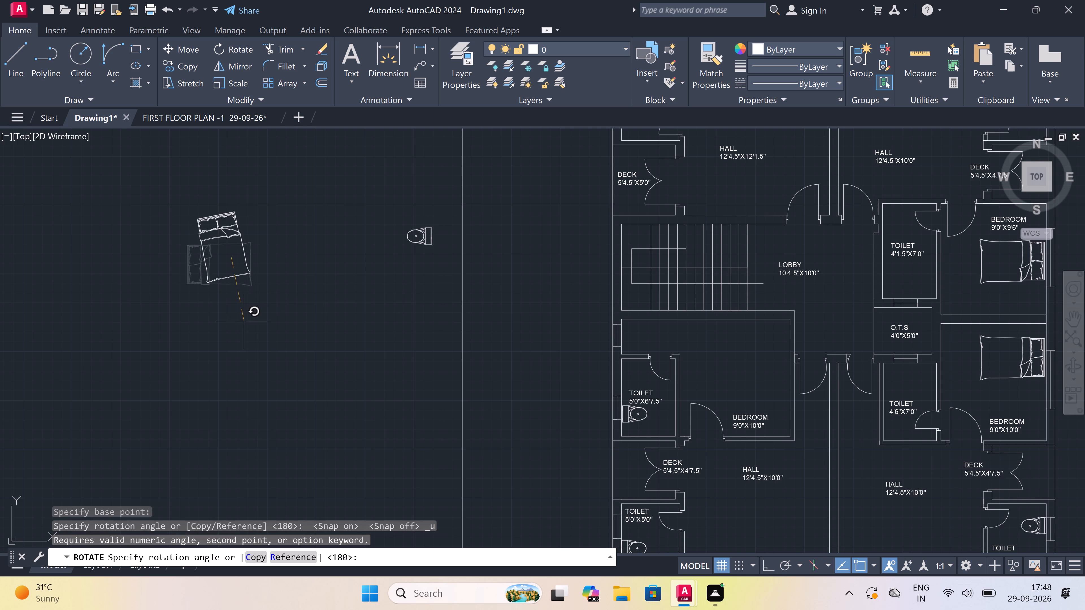
{"action": "left_click", "coordinate": [220, 310]}
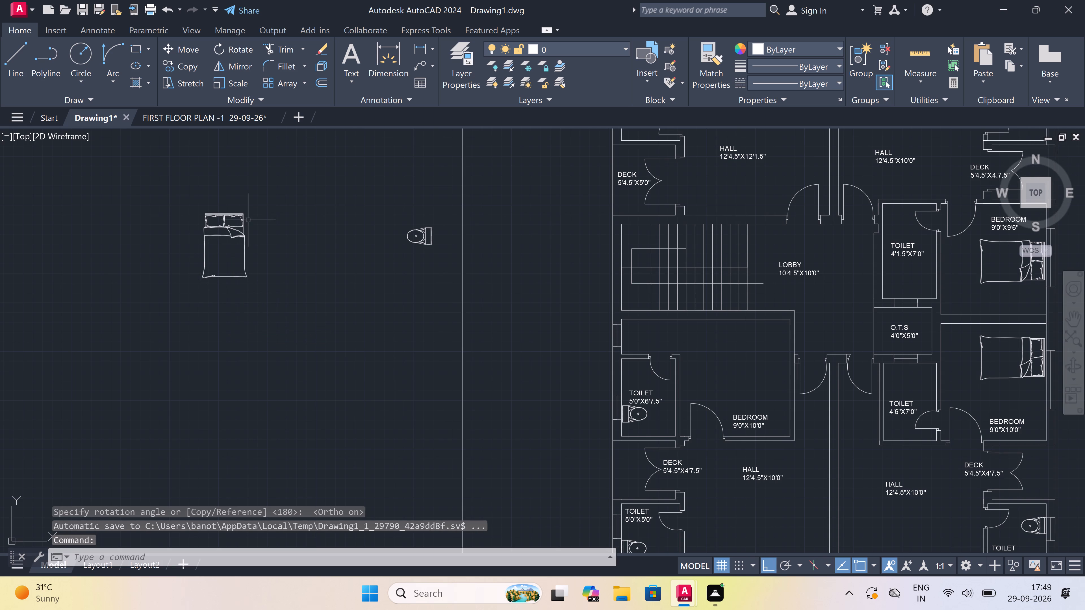
Copy the loose bed from its headboard's middle into the BEDROOM 9'0"X10'0" beside the 5'0"X6'7.5" toilet, headboard near the staircase-side wall, with ortho off.
{"action": "left_click_drag", "start_coordinate": [264, 188], "coordinate": [261, 194]}
{"action": "left_click", "coordinate": [140, 298]}
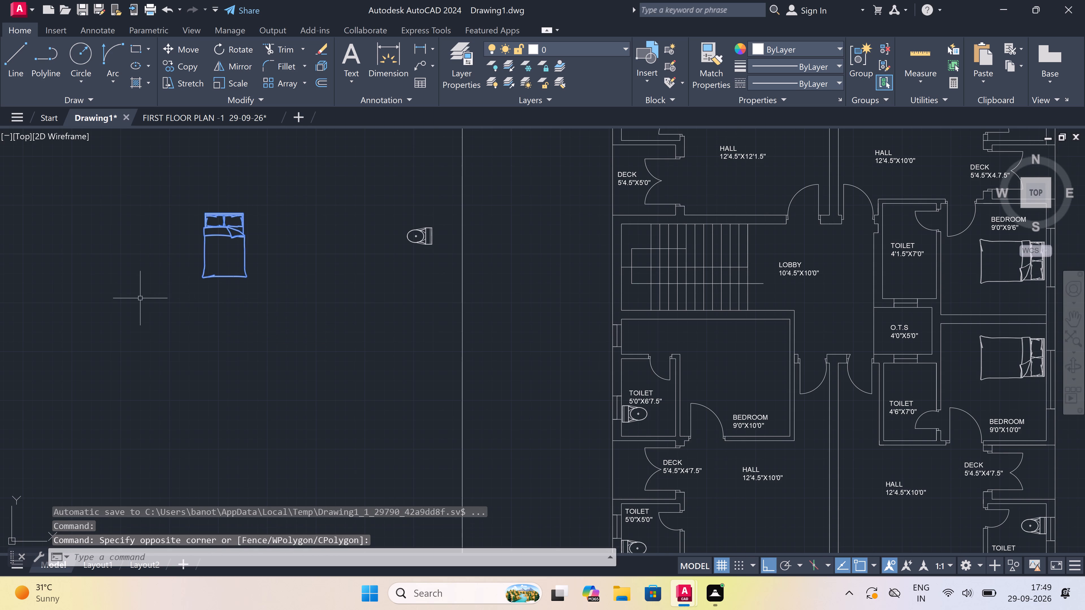
{"action": "left_click", "coordinate": [169, 64]}
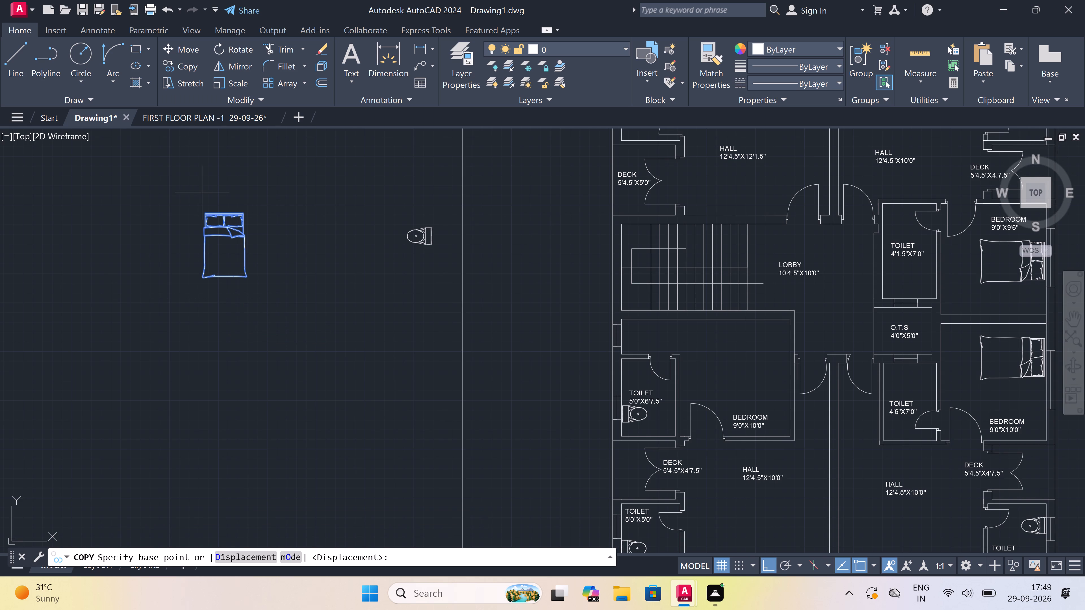
{"action": "left_click", "coordinate": [224, 213]}
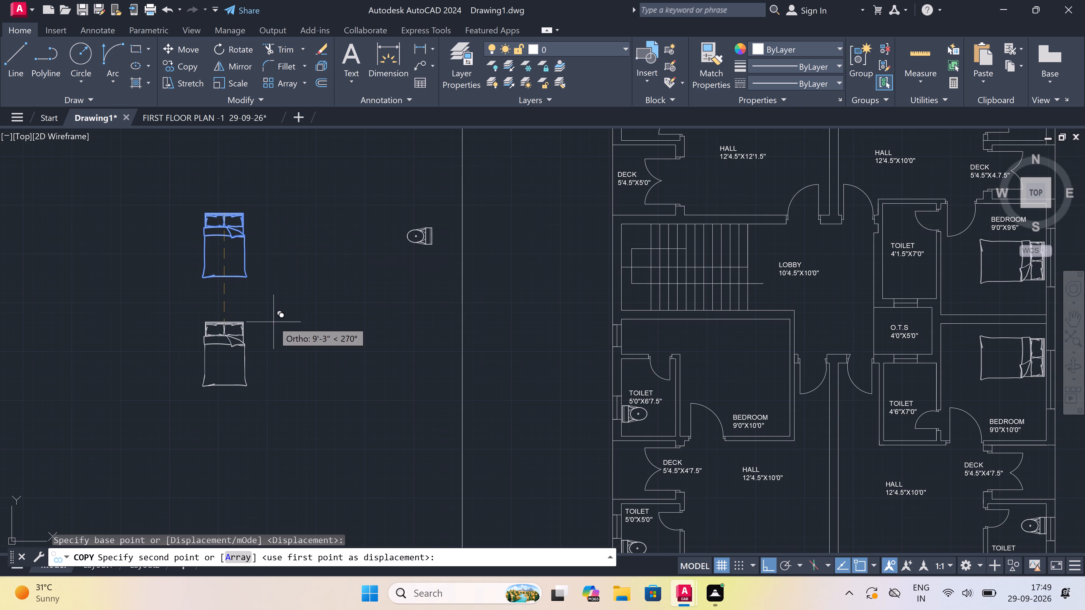
{"action": "key", "text": "F8"}
{"action": "scroll", "coordinate": [274, 322], "scroll_direction": "down", "scroll_amount": 3}
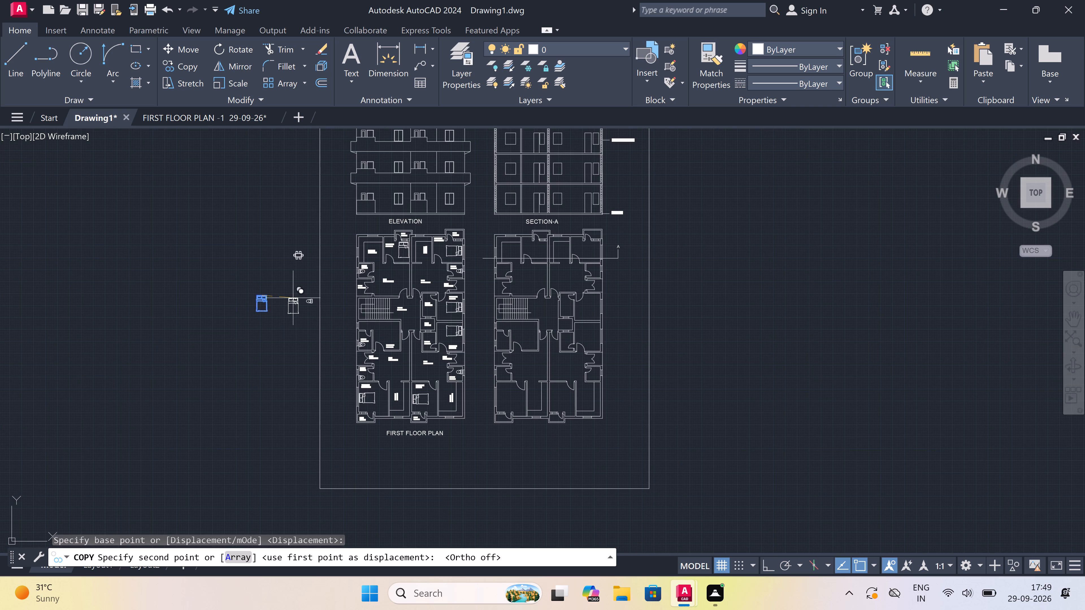
{"action": "scroll", "coordinate": [366, 328], "scroll_direction": "up", "scroll_amount": 2}
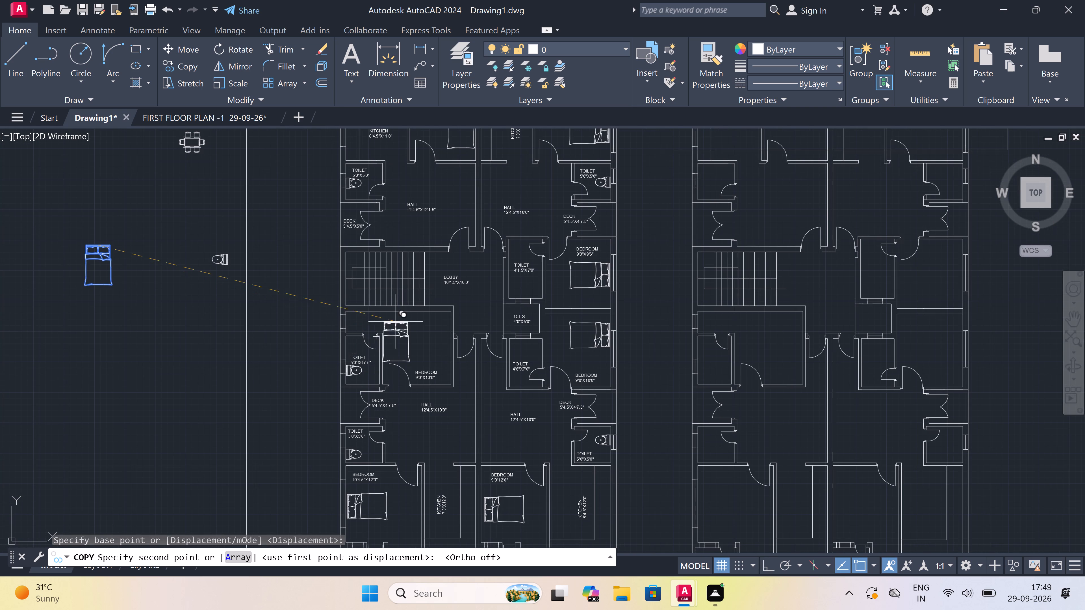
{"action": "scroll", "coordinate": [432, 314], "scroll_direction": "up", "scroll_amount": 3}
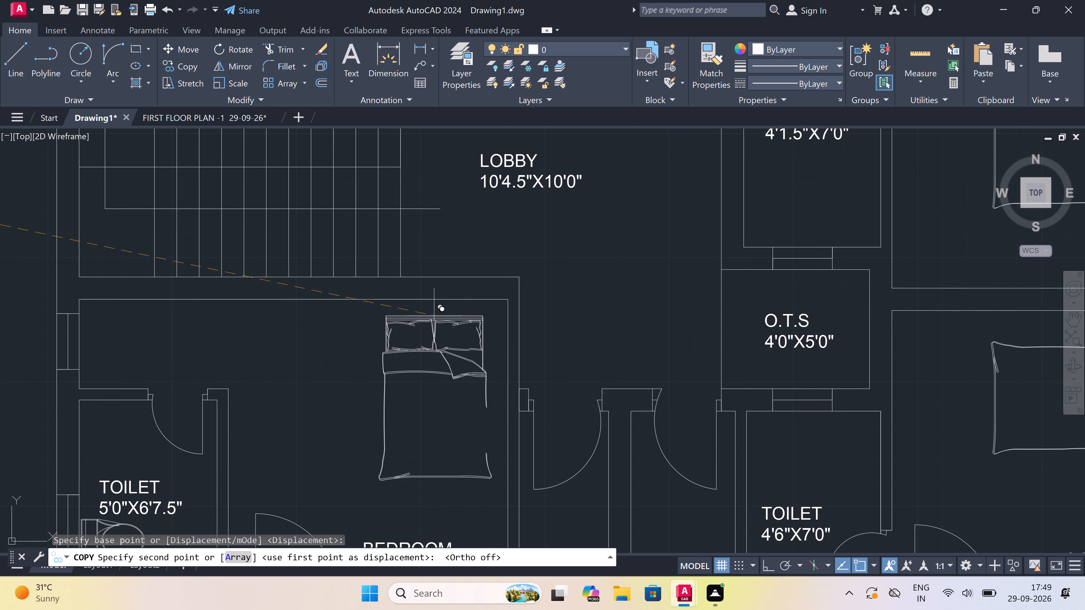
{"action": "left_click", "coordinate": [438, 308]}
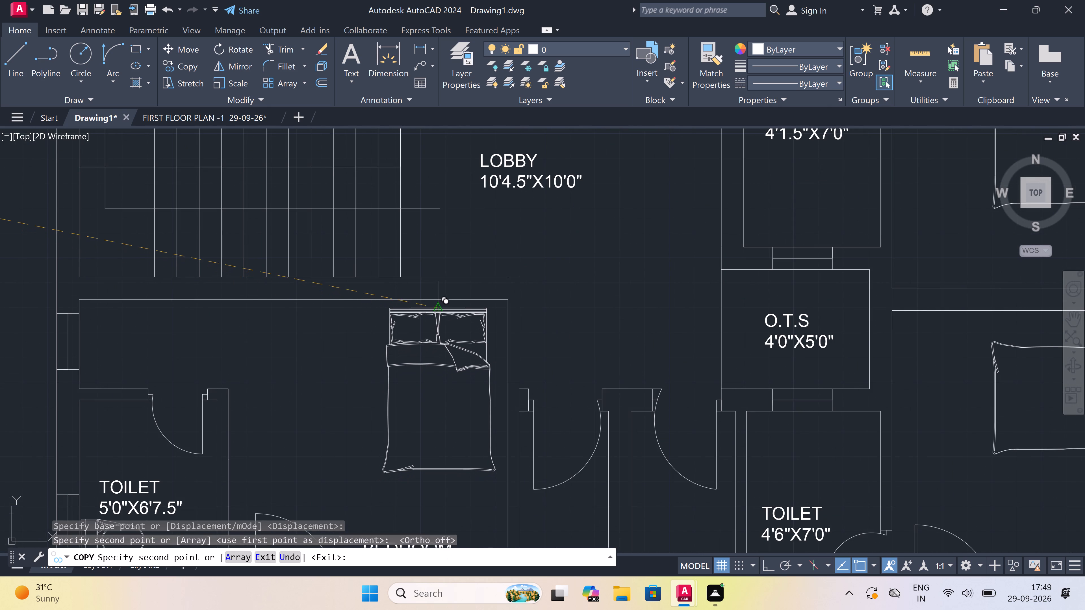
{"action": "scroll", "coordinate": [370, 295], "scroll_direction": "down", "scroll_amount": 3}
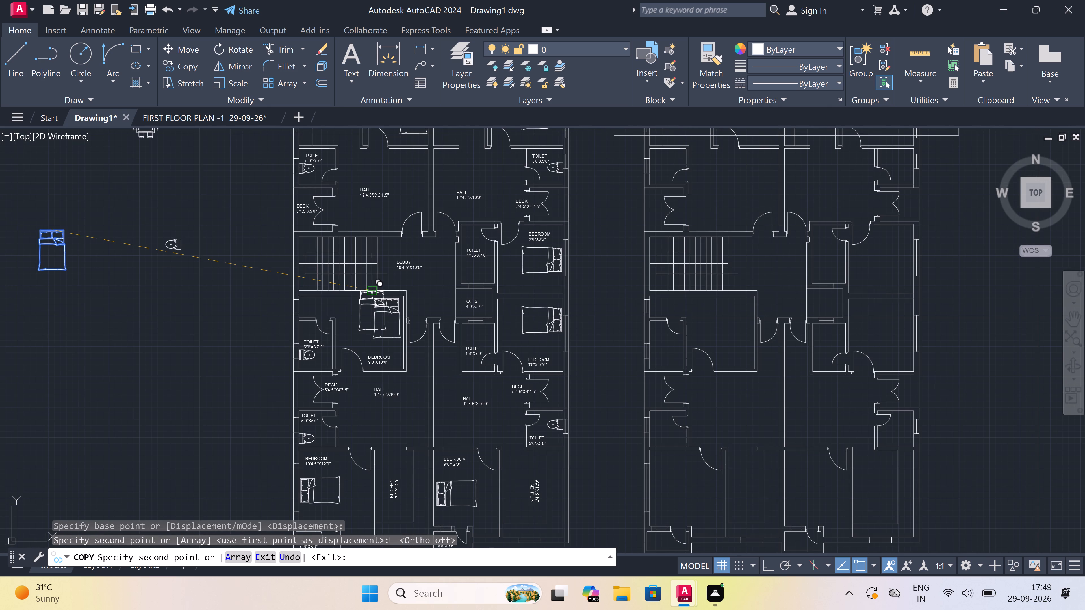
{"action": "key", "text": "Escape"}
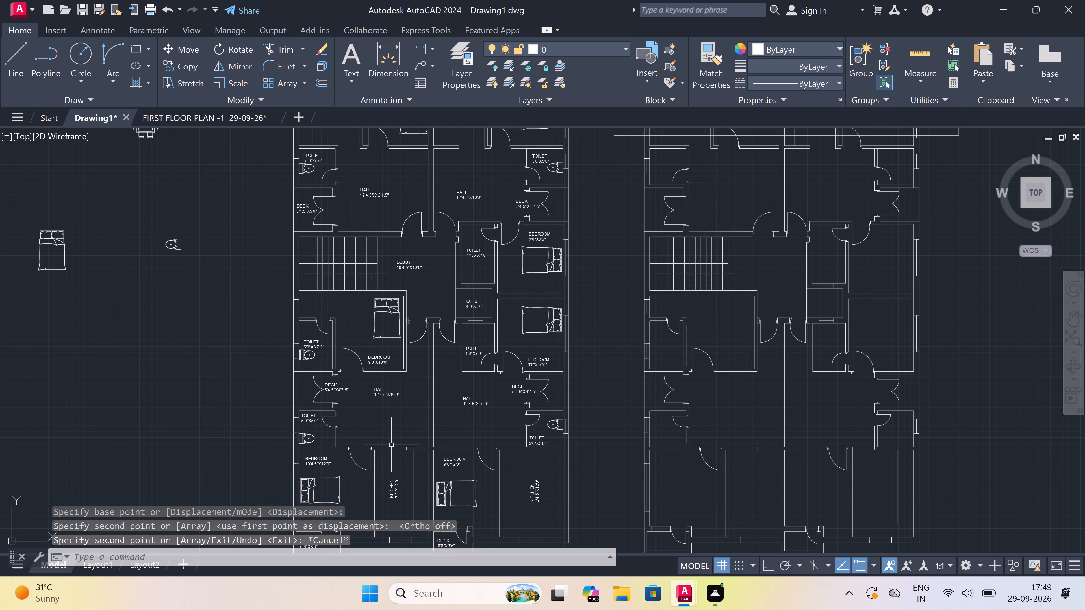
Scale the loose six-chair dining table outside the sheet frame down by eye about a point near its centre.
{"action": "scroll", "coordinate": [402, 441], "scroll_direction": "up", "scroll_amount": 1}
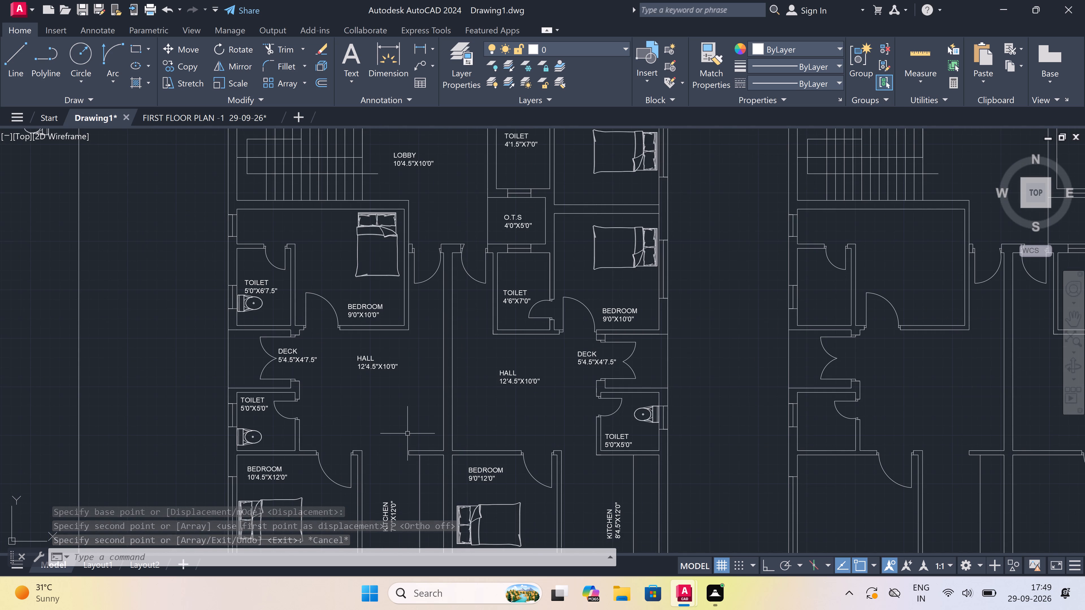
{"action": "scroll", "coordinate": [555, 443], "scroll_direction": "down", "scroll_amount": 1}
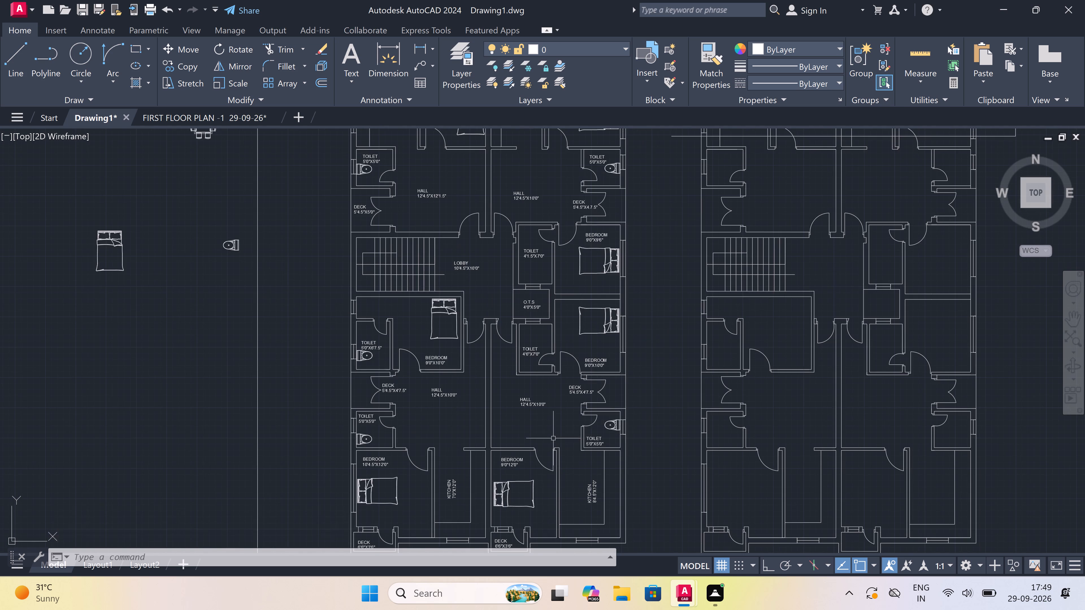
{"action": "scroll", "coordinate": [526, 425], "scroll_direction": "down", "scroll_amount": 1}
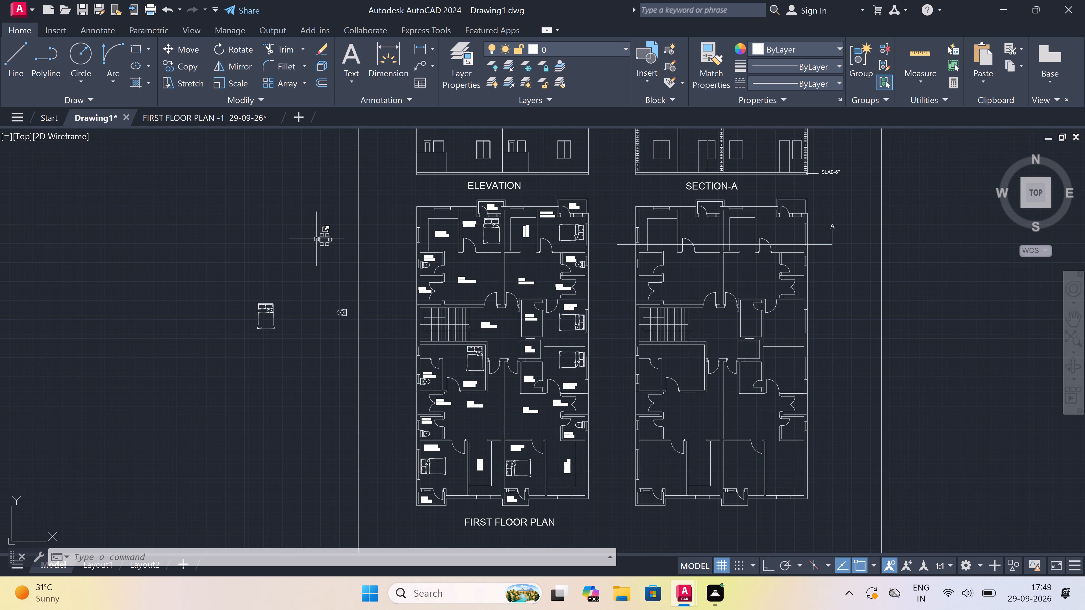
{"action": "scroll", "coordinate": [316, 239], "scroll_direction": "up", "scroll_amount": 2}
{"action": "scroll", "coordinate": [361, 219], "scroll_direction": "up", "scroll_amount": 2}
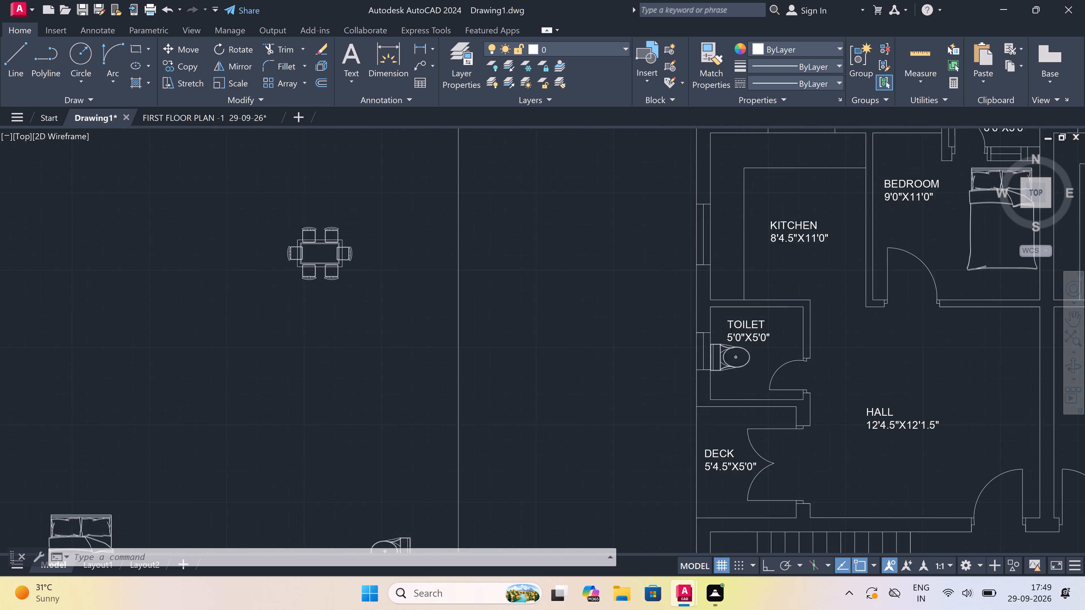
{"action": "left_click_drag", "start_coordinate": [385, 208], "coordinate": [383, 211]}
{"action": "left_click", "coordinate": [133, 363]}
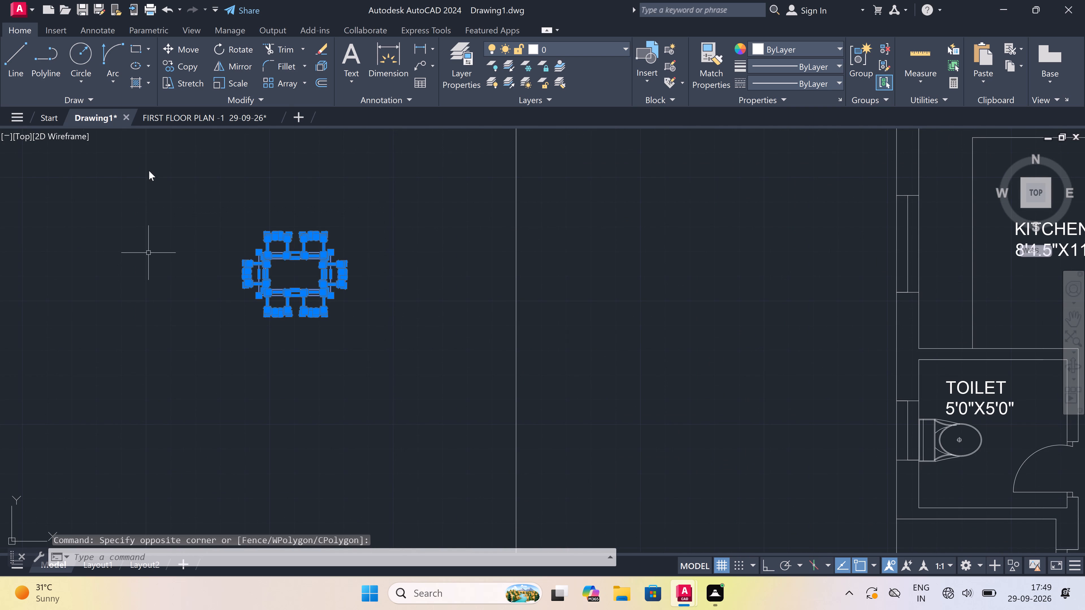
{"action": "left_click", "coordinate": [225, 84]}
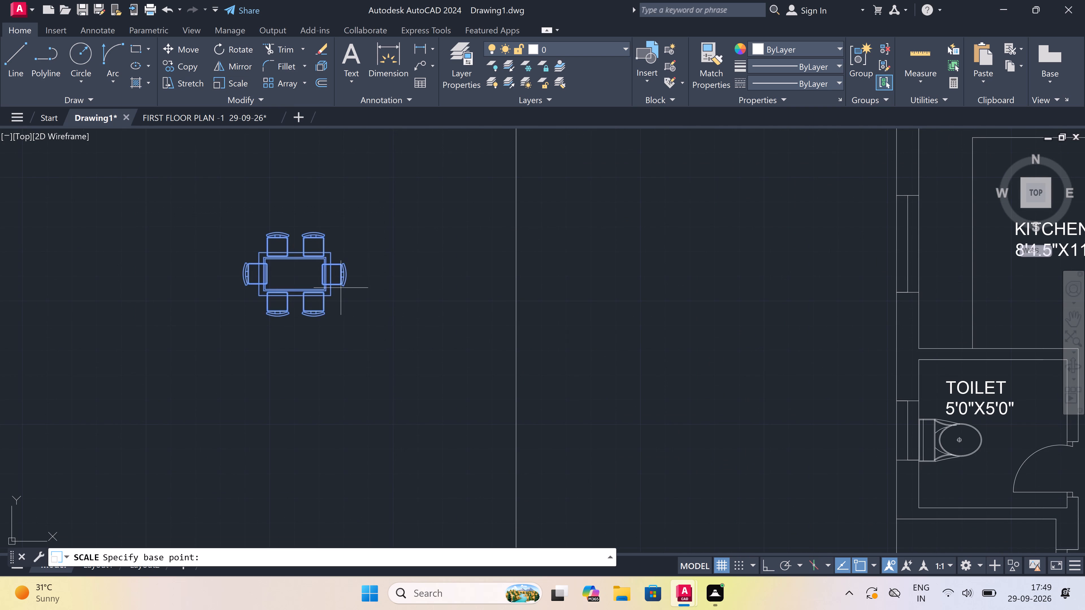
{"action": "left_click", "coordinate": [289, 274]}
{"action": "scroll", "coordinate": [287, 312], "scroll_direction": "up", "scroll_amount": 2}
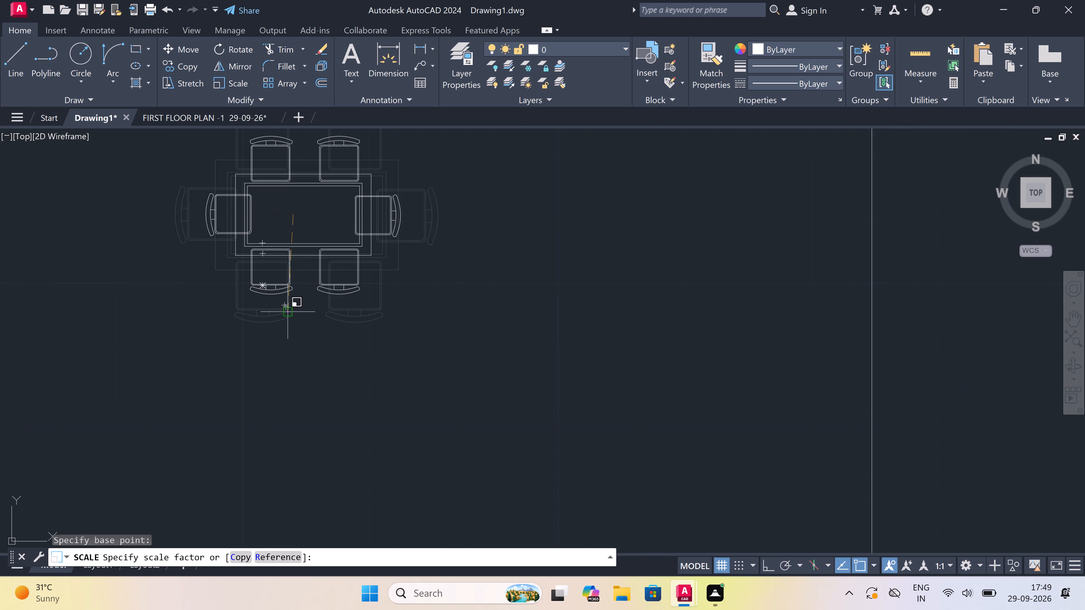
{"action": "left_click", "coordinate": [287, 308]}
{"action": "scroll", "coordinate": [287, 308], "scroll_direction": "down", "scroll_amount": 2}
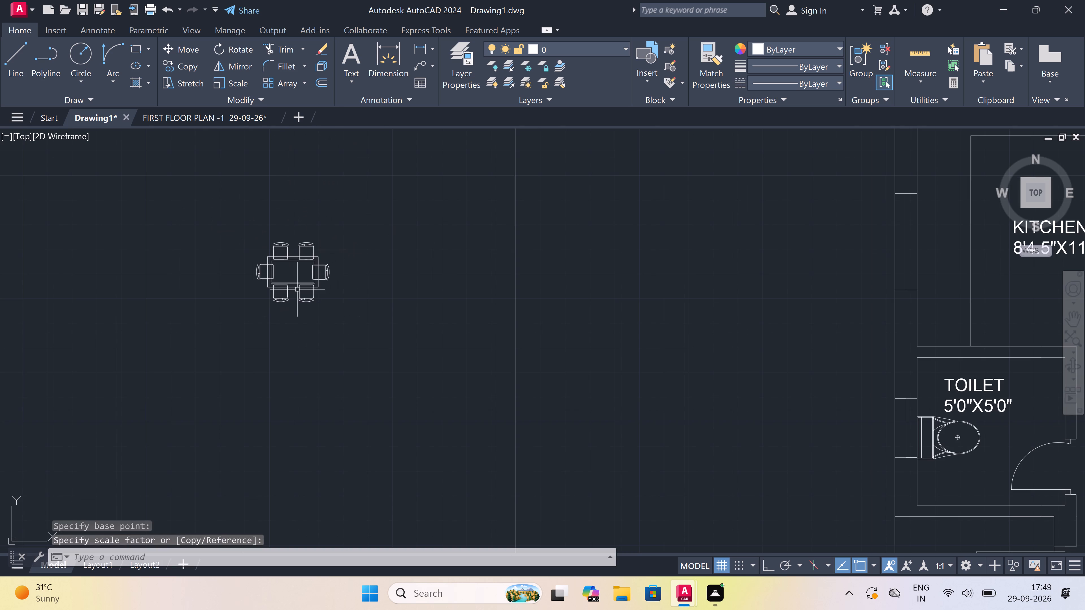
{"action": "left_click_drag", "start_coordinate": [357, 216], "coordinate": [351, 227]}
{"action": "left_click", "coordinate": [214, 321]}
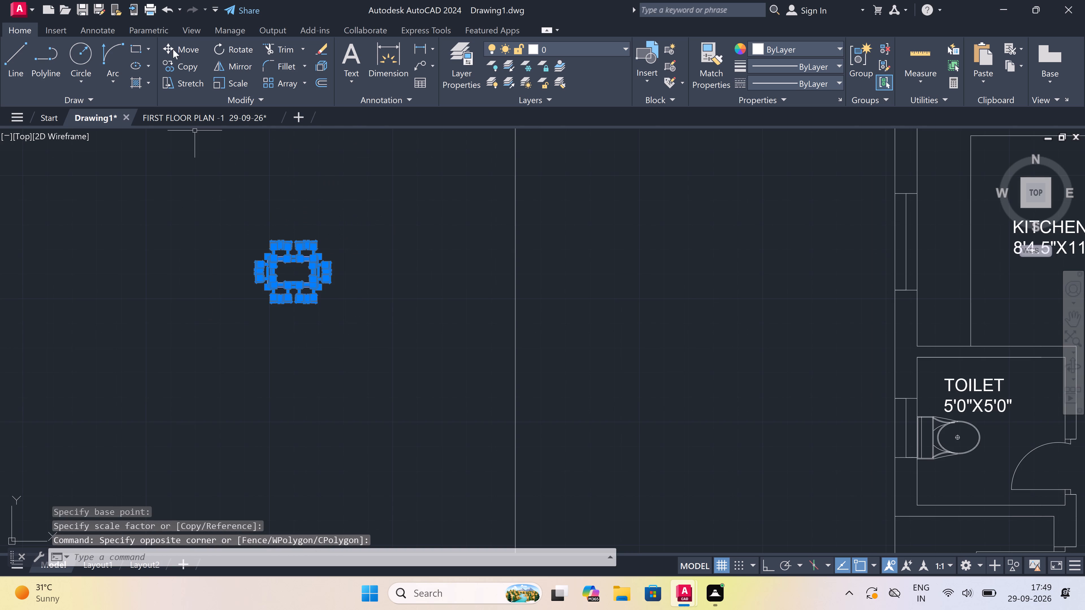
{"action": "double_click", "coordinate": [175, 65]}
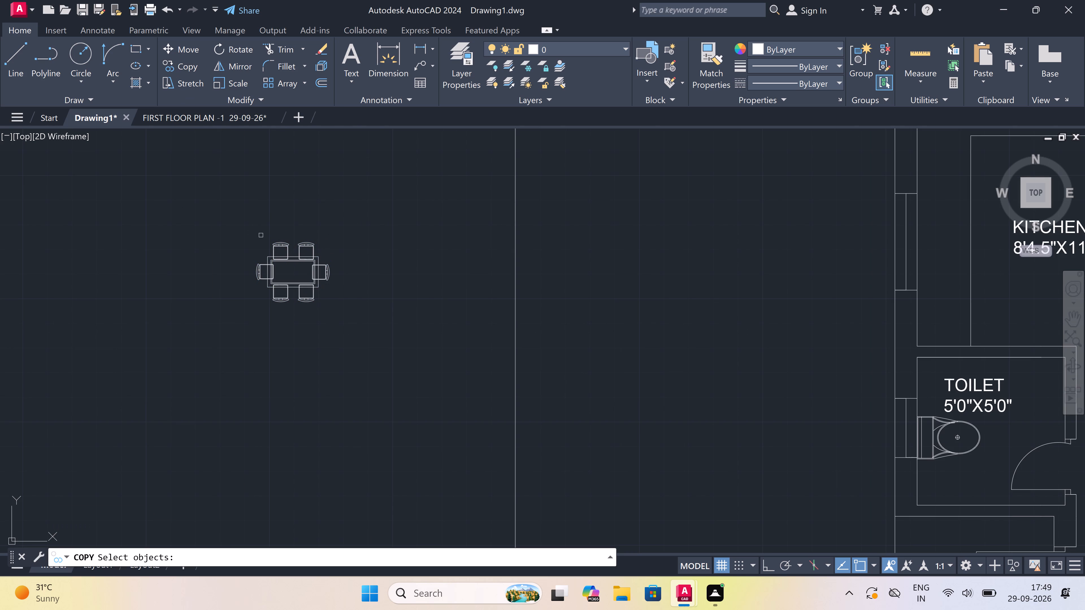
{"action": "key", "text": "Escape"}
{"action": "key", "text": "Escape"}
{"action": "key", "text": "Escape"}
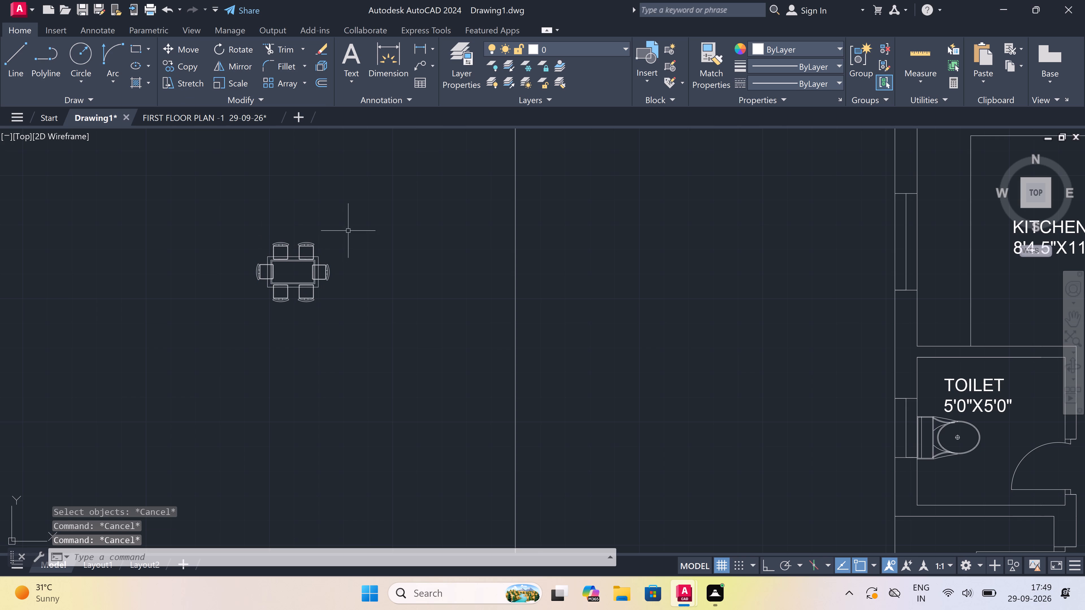
Copy the loose dining table from its centre into the two lower 12'4.5"X10'0" halls, one each side of their shared wall, near the kitchen-side ends.
{"action": "left_click_drag", "start_coordinate": [348, 231], "coordinate": [345, 232]}
{"action": "left_click", "coordinate": [173, 329]}
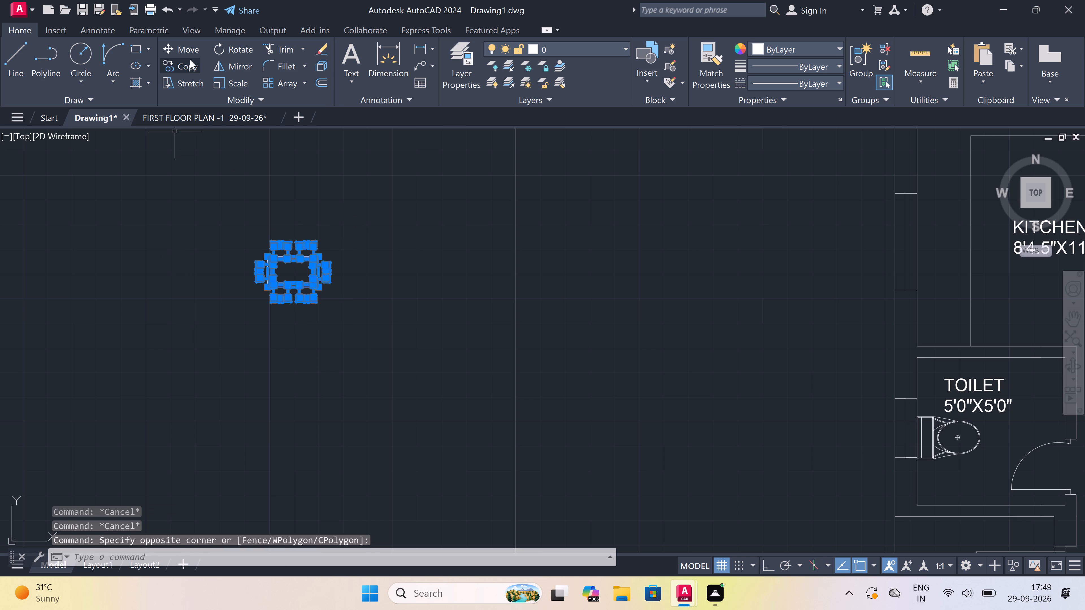
{"action": "left_click", "coordinate": [185, 64]}
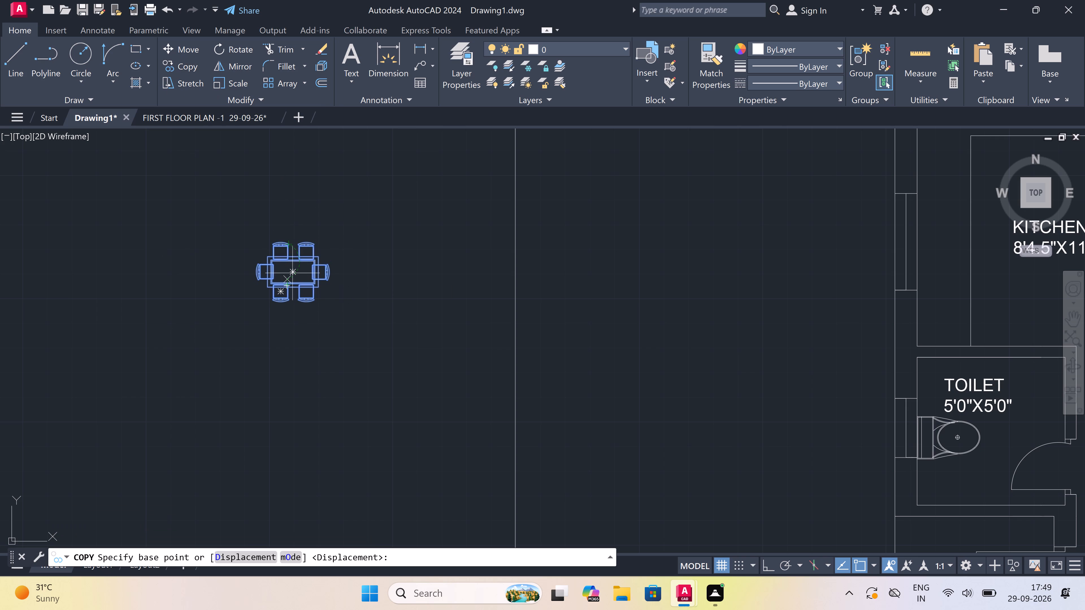
{"action": "left_click", "coordinate": [294, 268]}
{"action": "scroll", "coordinate": [312, 236], "scroll_direction": "down", "scroll_amount": 2}
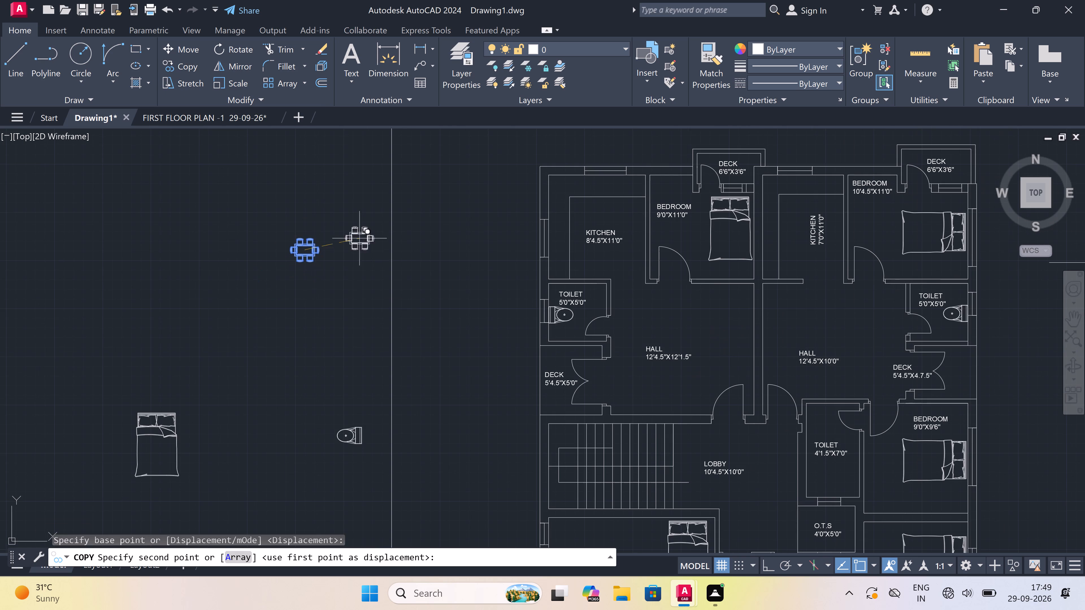
{"action": "scroll", "coordinate": [388, 272], "scroll_direction": "down", "scroll_amount": 1}
{"action": "scroll", "coordinate": [422, 305], "scroll_direction": "down", "scroll_amount": 1}
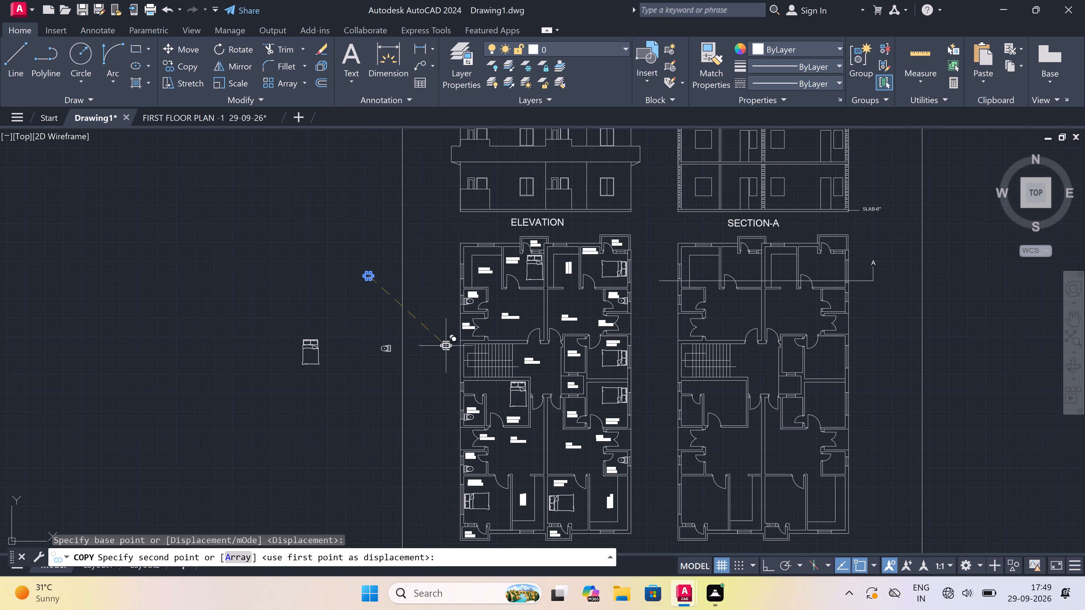
{"action": "scroll", "coordinate": [562, 488], "scroll_direction": "up", "scroll_amount": 4}
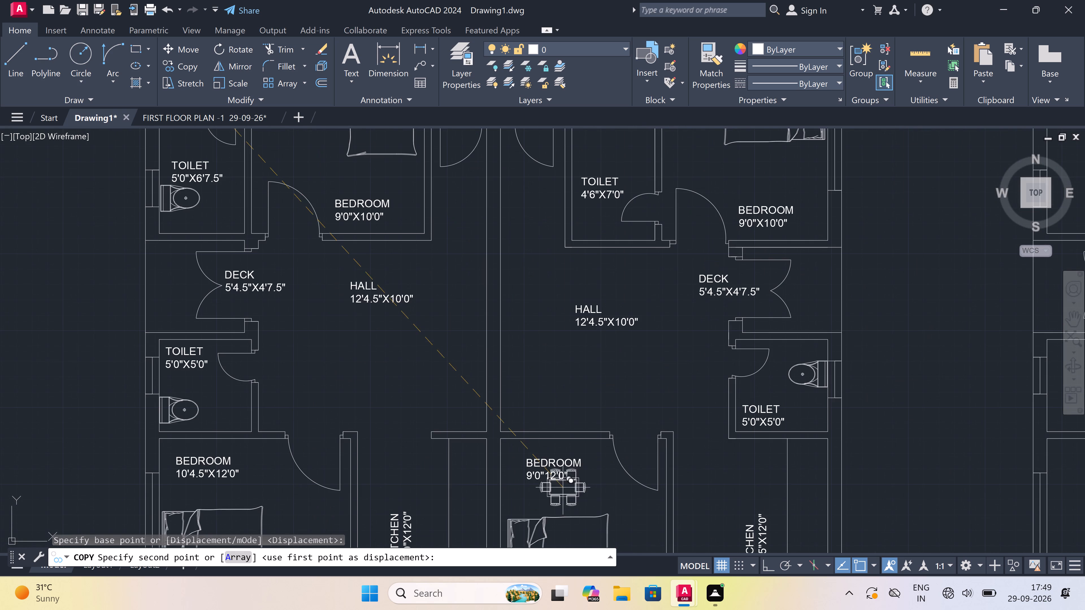
{"action": "scroll", "coordinate": [522, 382], "scroll_direction": "up", "scroll_amount": 1}
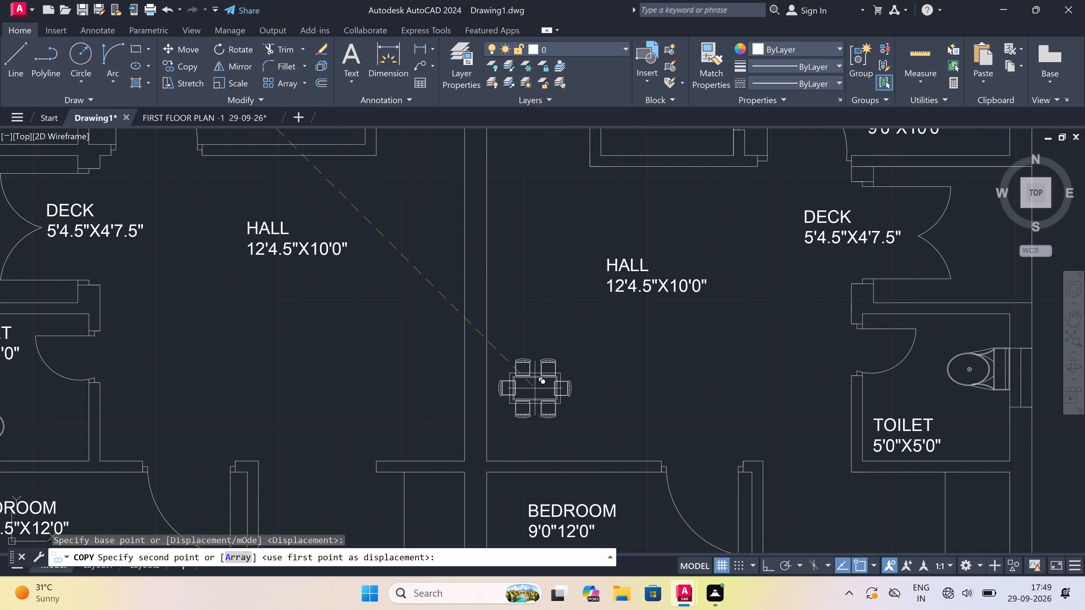
{"action": "left_click", "coordinate": [535, 389]}
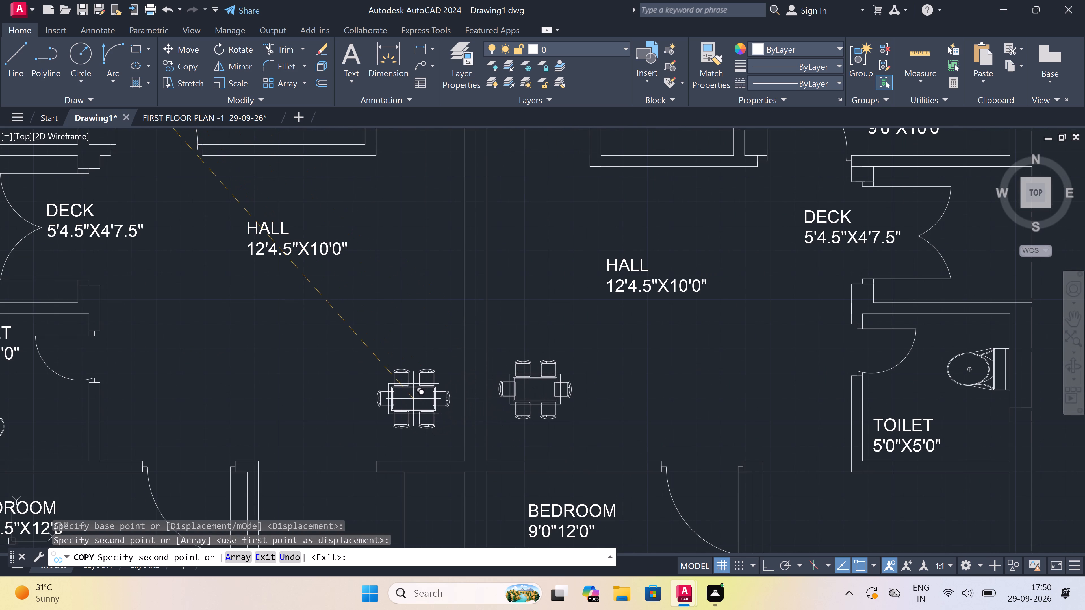
{"action": "left_click", "coordinate": [416, 396]}
Place two more dining table copies in the upper HALL 12'4.5"X10'0" and HALL 12'4.5"X12'1.5", either side of their shared wall, and finish copying.
{"action": "scroll", "coordinate": [397, 404], "scroll_direction": "down", "scroll_amount": 5}
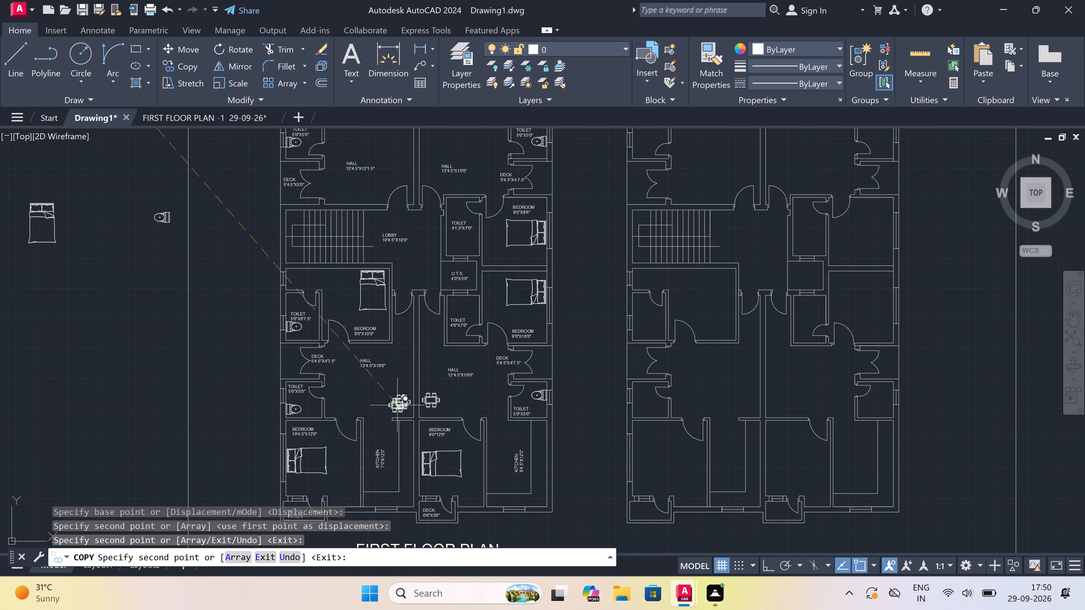
{"action": "scroll", "coordinate": [397, 404], "scroll_direction": "down", "scroll_amount": 1}
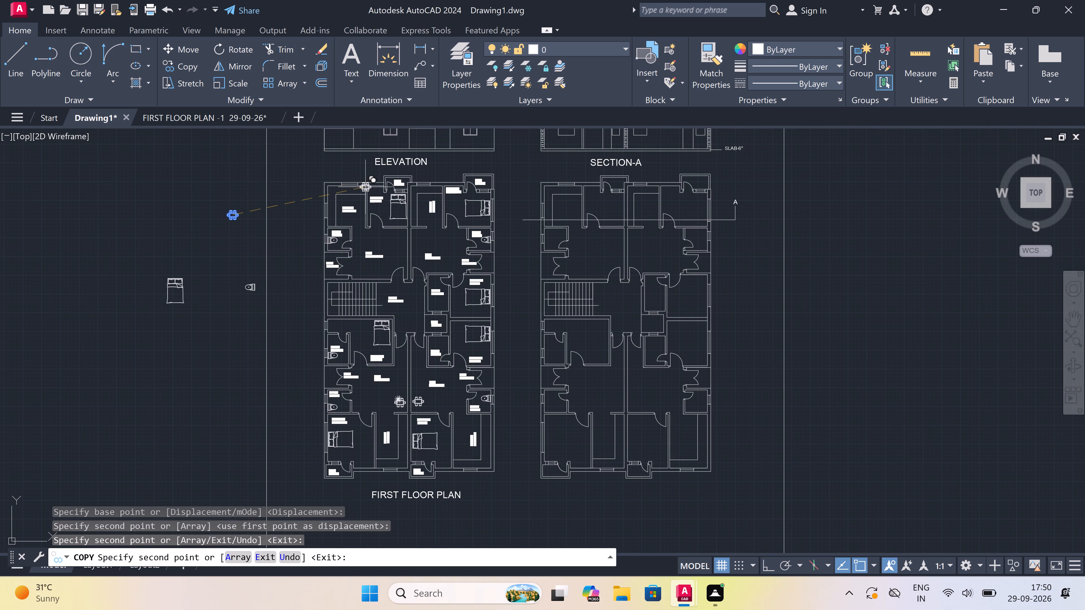
{"action": "scroll", "coordinate": [398, 204], "scroll_direction": "up", "scroll_amount": 3}
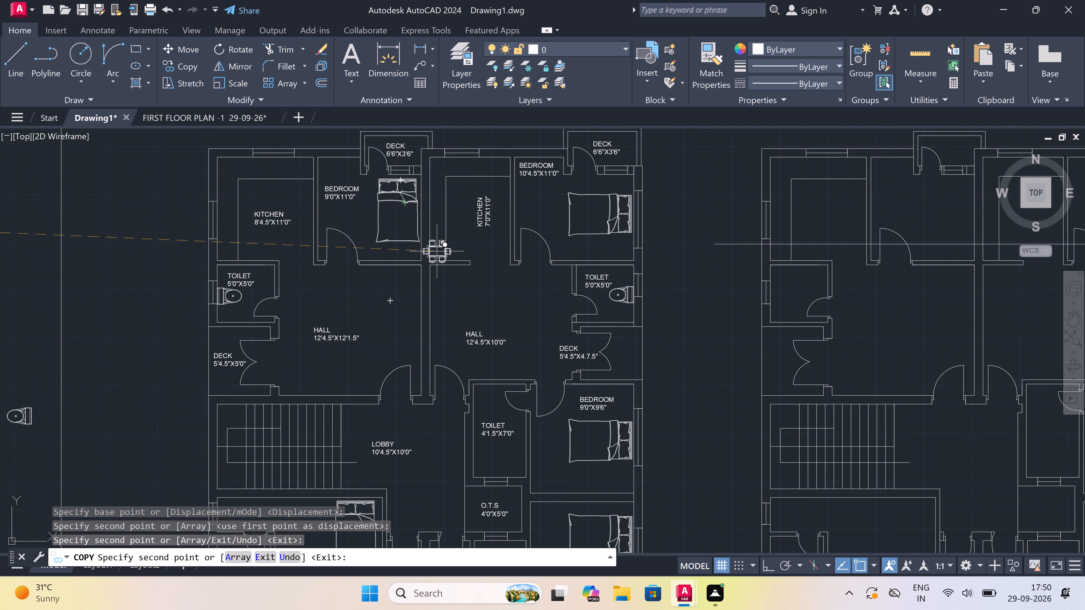
{"action": "scroll", "coordinate": [437, 260], "scroll_direction": "up", "scroll_amount": 1}
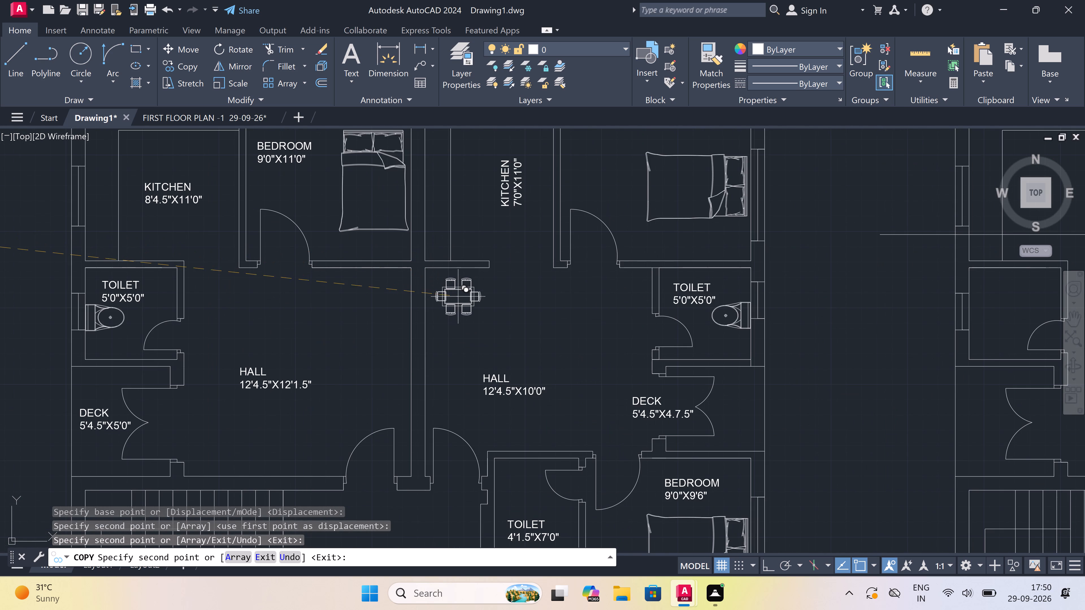
{"action": "left_click", "coordinate": [459, 296]}
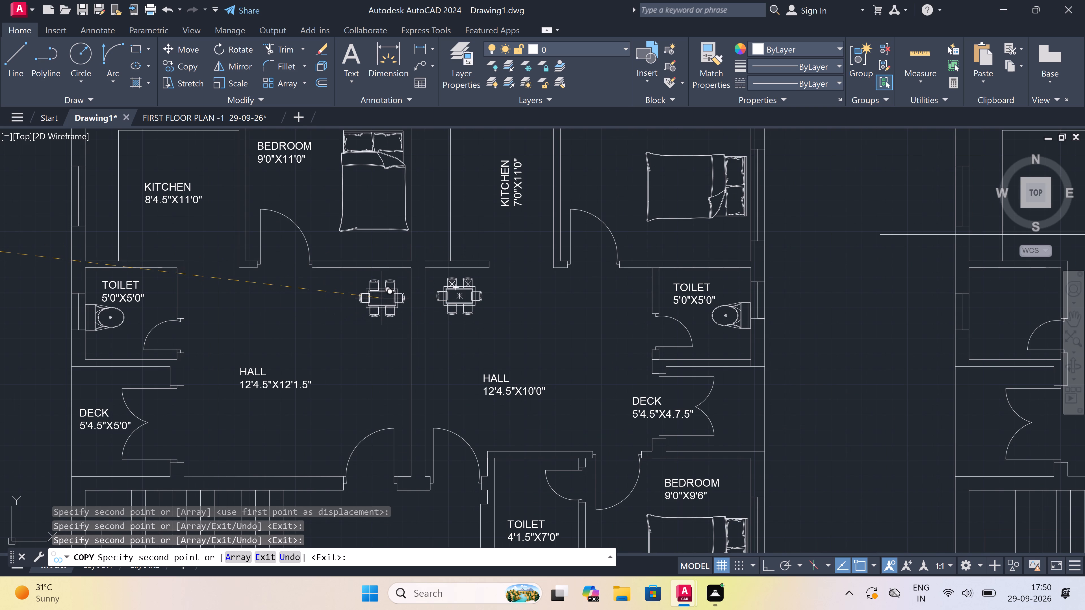
{"action": "left_click", "coordinate": [382, 298]}
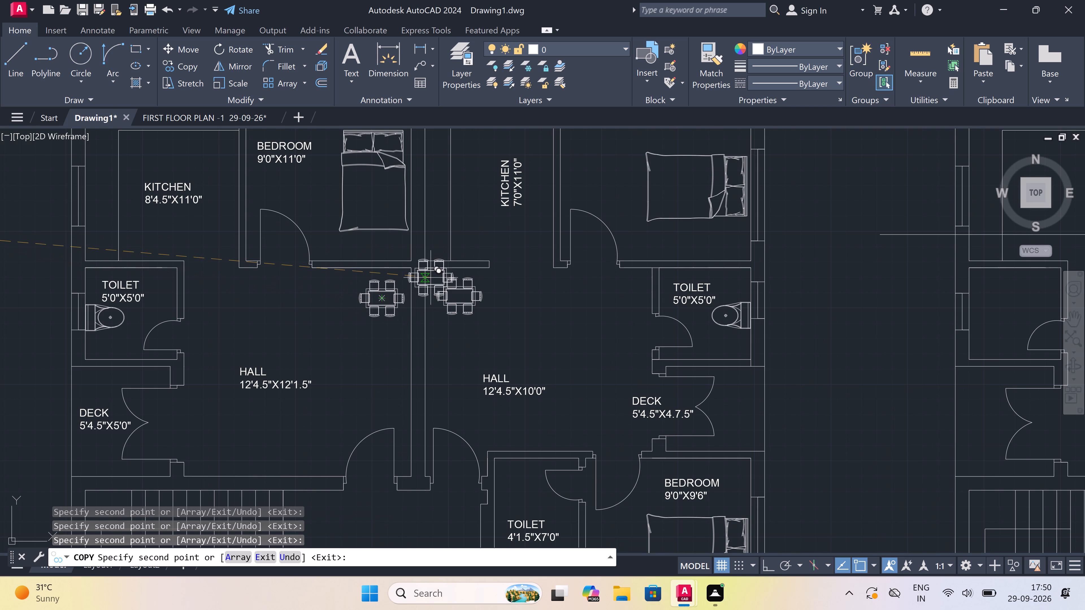
{"action": "key", "text": "Escape"}
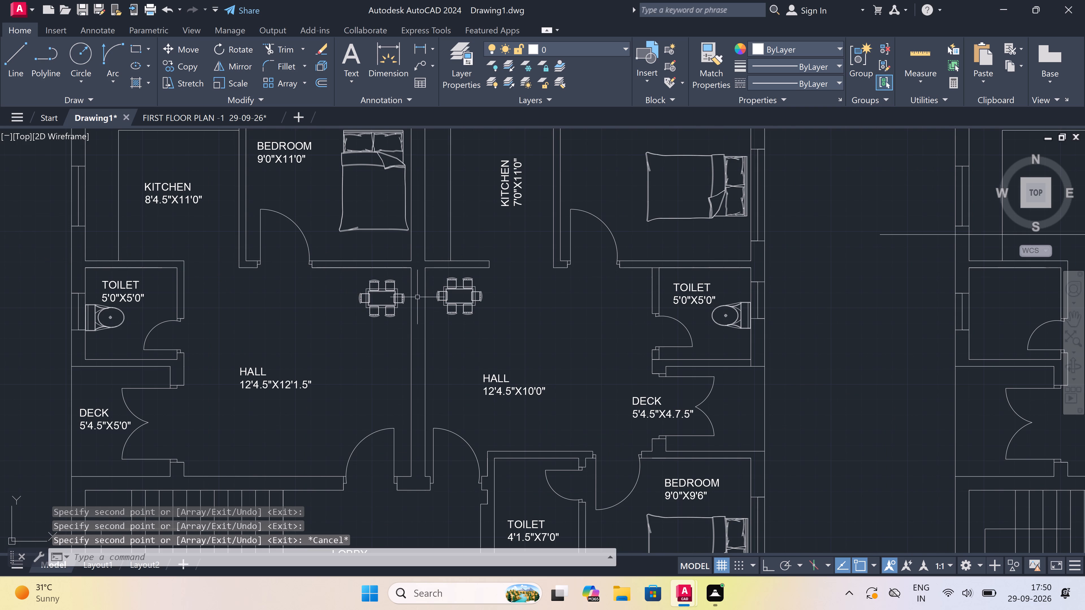
Delete the loose dining table, bed and WC left outside the sheet frame.
{"action": "scroll", "coordinate": [417, 294], "scroll_direction": "down", "scroll_amount": 2}
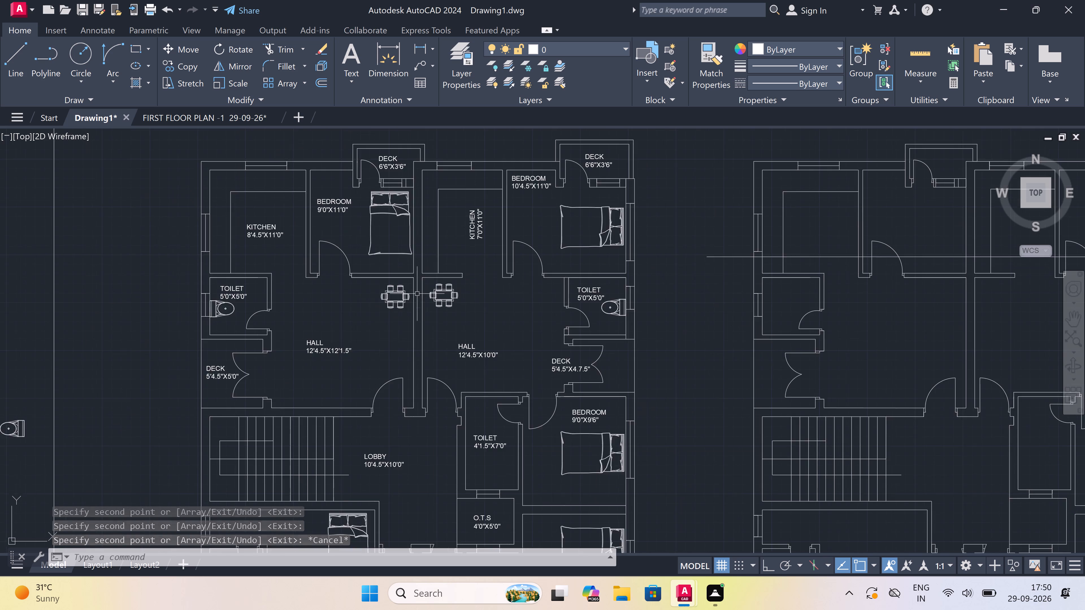
{"action": "scroll", "coordinate": [416, 293], "scroll_direction": "down", "scroll_amount": 2}
{"action": "scroll", "coordinate": [272, 317], "scroll_direction": "up", "scroll_amount": 1}
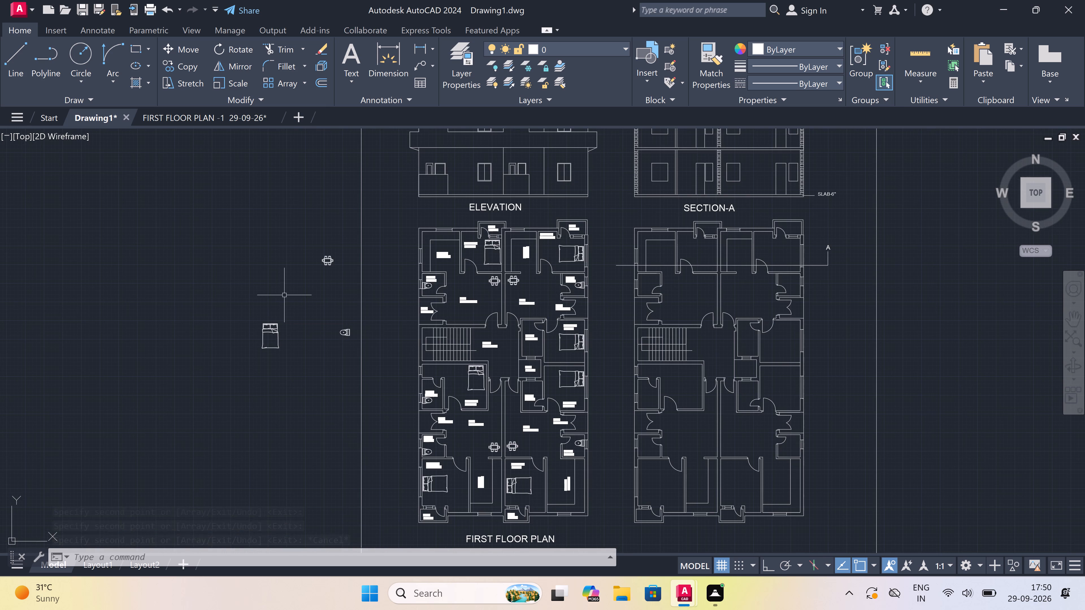
{"action": "double_click", "coordinate": [339, 233]}
{"action": "left_click", "coordinate": [148, 403]}
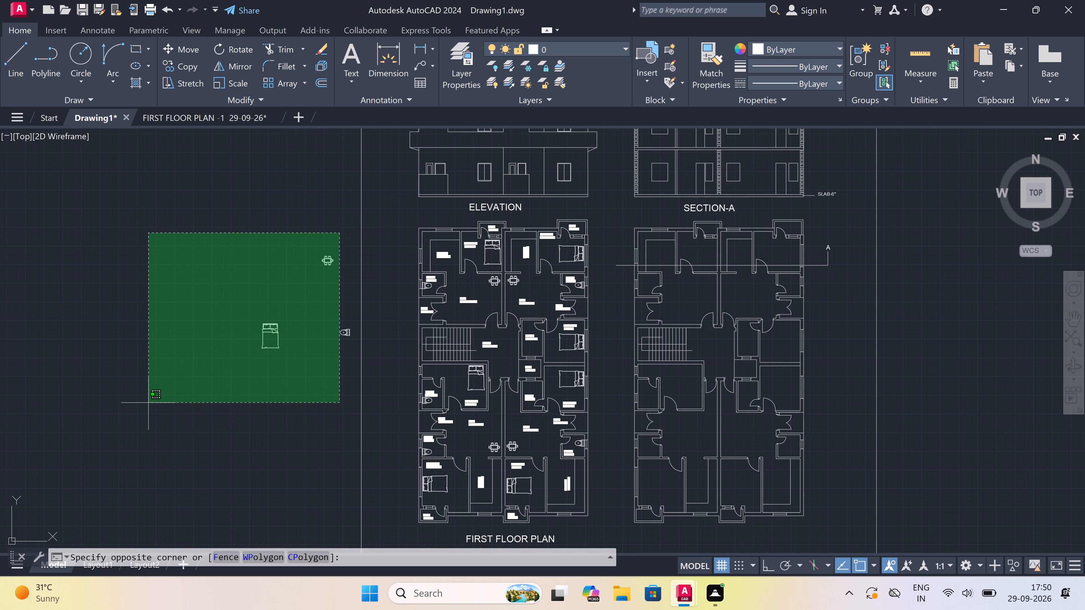
{"action": "scroll", "coordinate": [283, 335], "scroll_direction": "up", "scroll_amount": 2}
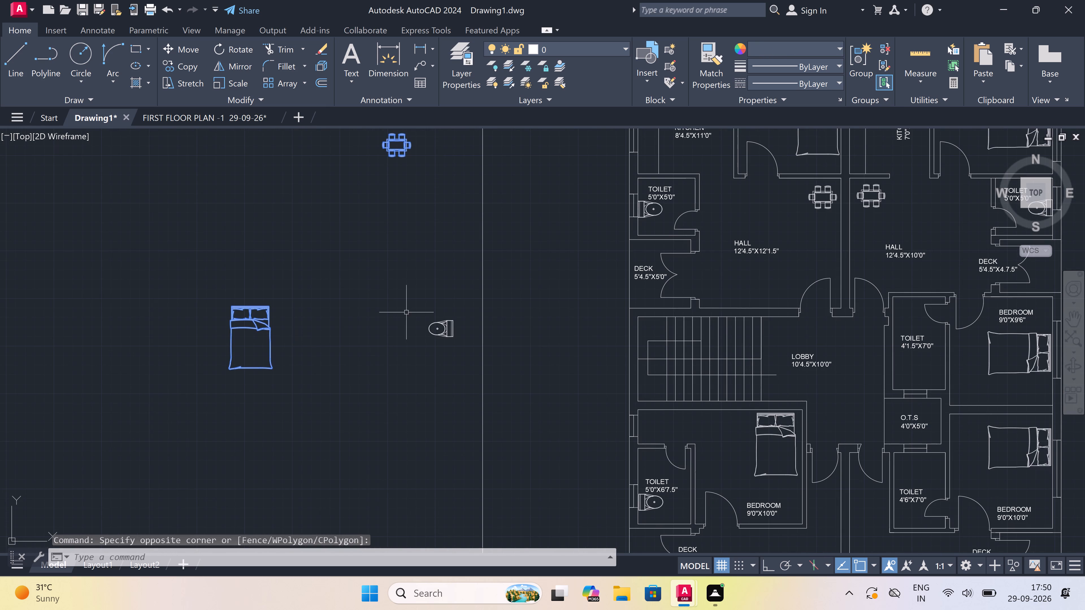
{"action": "left_click_drag", "start_coordinate": [461, 291], "coordinate": [461, 296]}
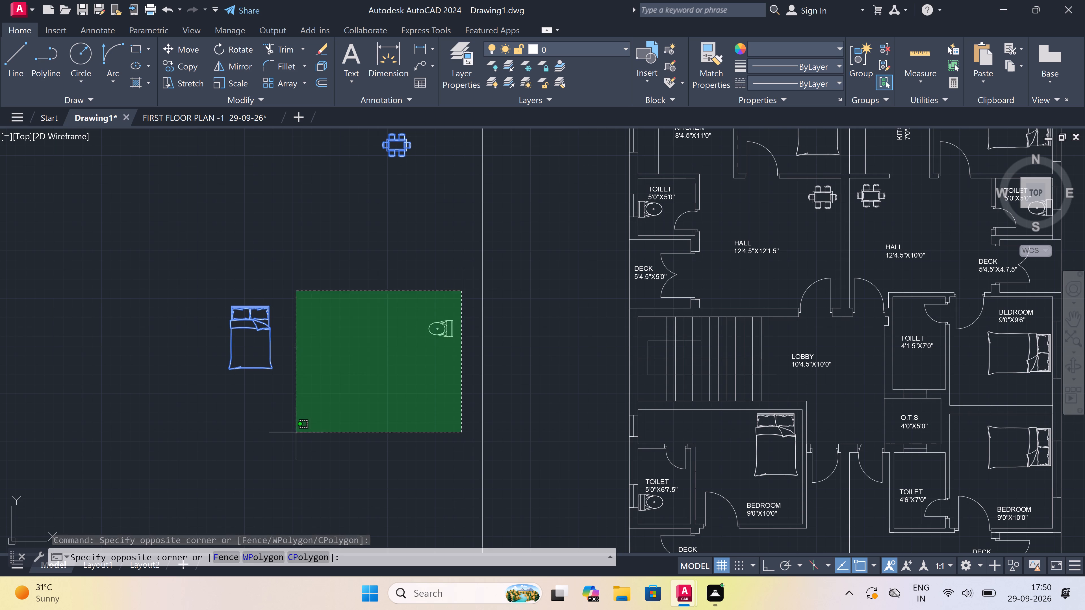
{"action": "left_click", "coordinate": [296, 432]}
{"action": "key", "text": "Delete"}
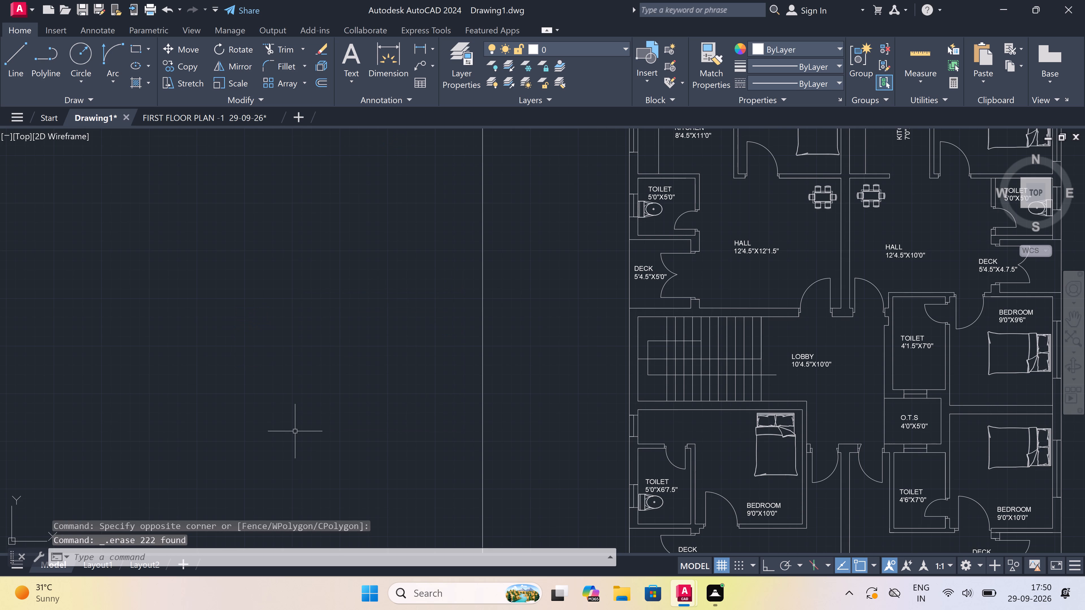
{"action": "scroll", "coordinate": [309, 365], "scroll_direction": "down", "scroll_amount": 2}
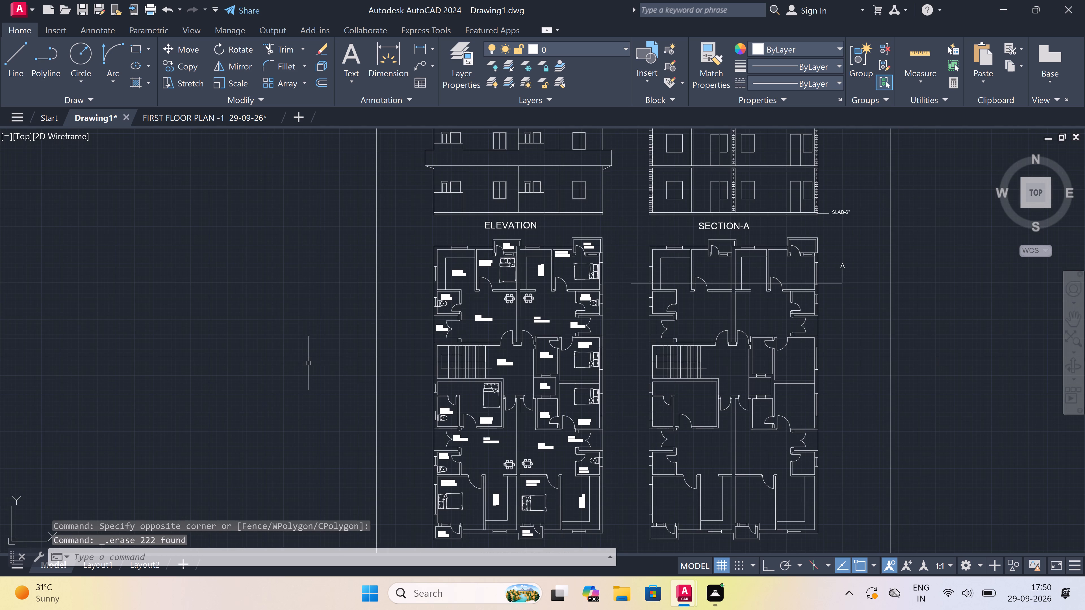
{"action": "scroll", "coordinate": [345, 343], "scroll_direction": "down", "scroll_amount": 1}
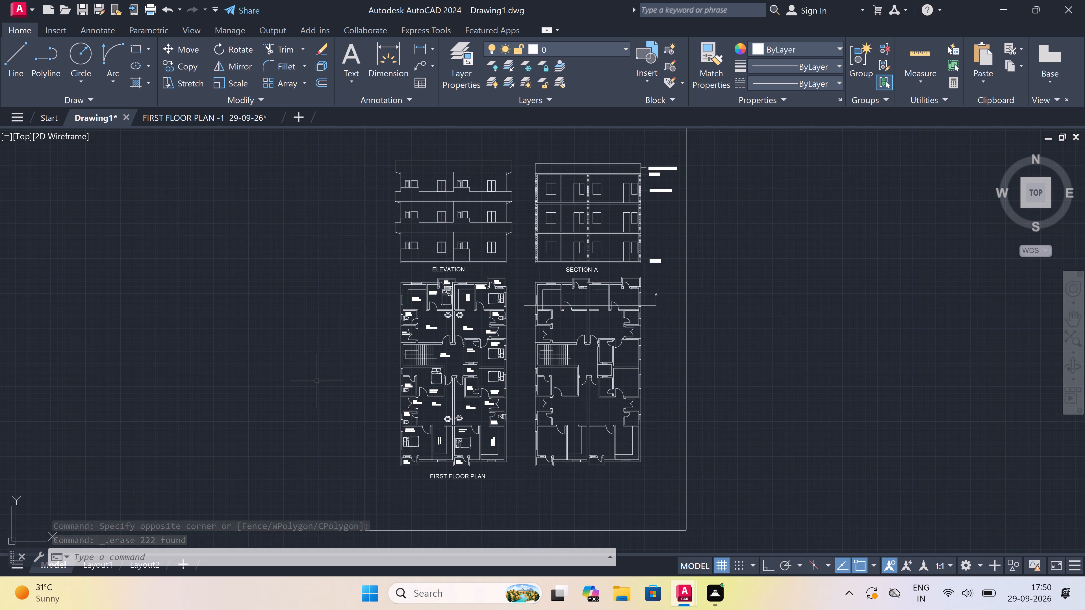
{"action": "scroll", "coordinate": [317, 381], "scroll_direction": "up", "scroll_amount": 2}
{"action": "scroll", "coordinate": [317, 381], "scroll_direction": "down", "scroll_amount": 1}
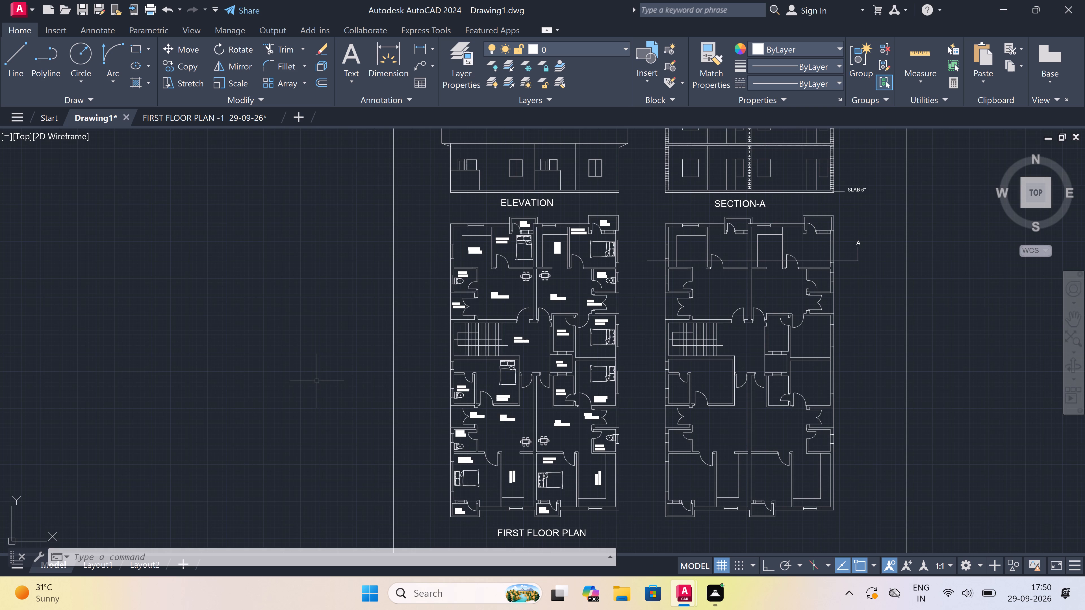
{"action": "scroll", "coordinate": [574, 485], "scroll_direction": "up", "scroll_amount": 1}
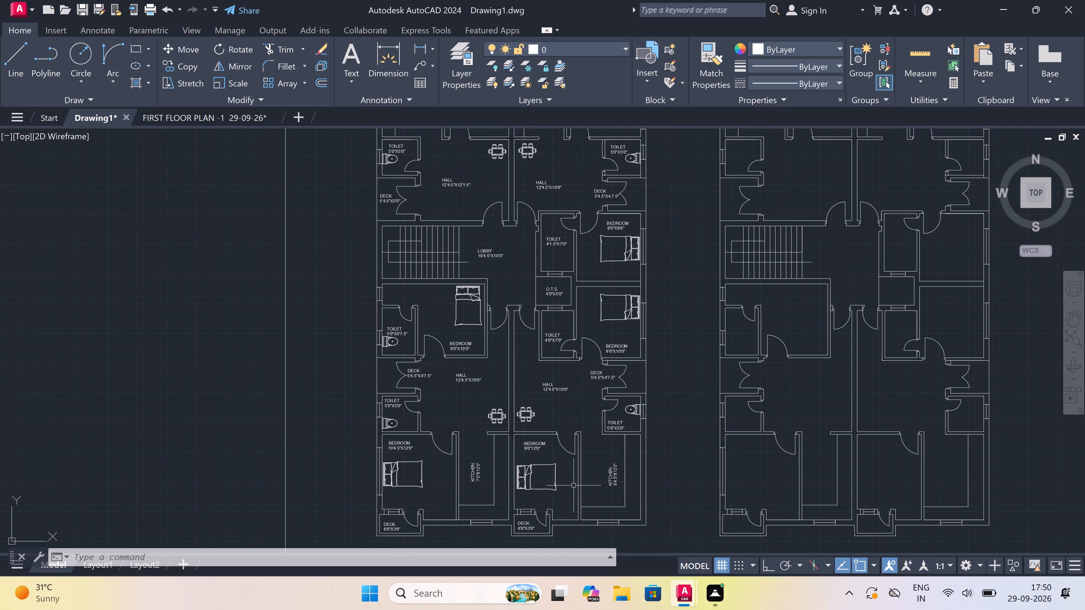
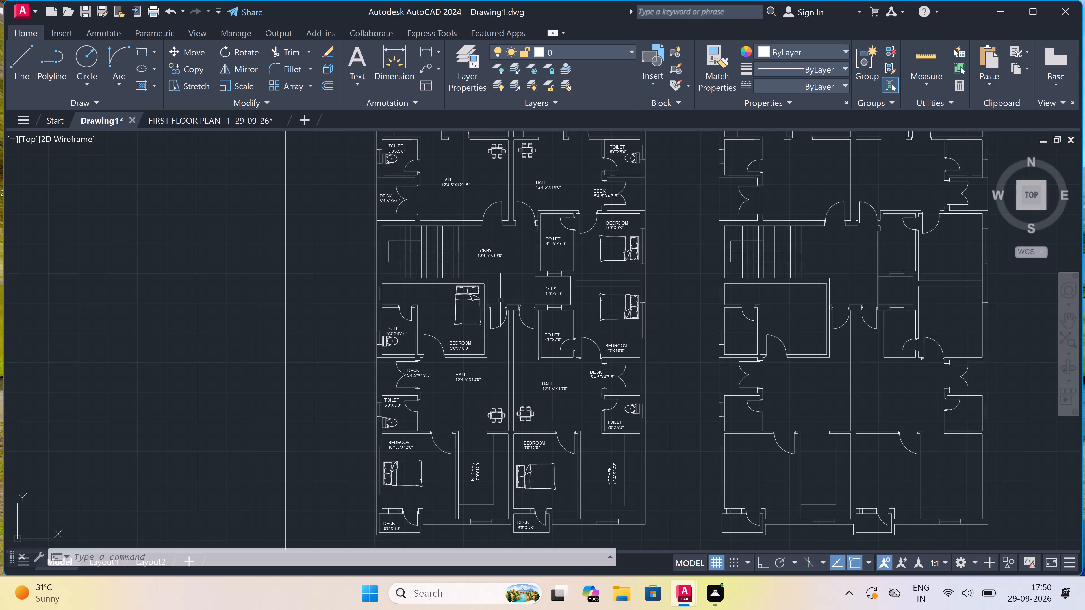
Trim the wall line crossing the wall junction at the entrance door jamb beside the 9'0"X10'0" bedroom with the bed near the lobby.
{"action": "scroll", "coordinate": [500, 300], "scroll_direction": "down", "scroll_amount": 1}
{"action": "scroll", "coordinate": [500, 300], "scroll_direction": "up", "scroll_amount": 1}
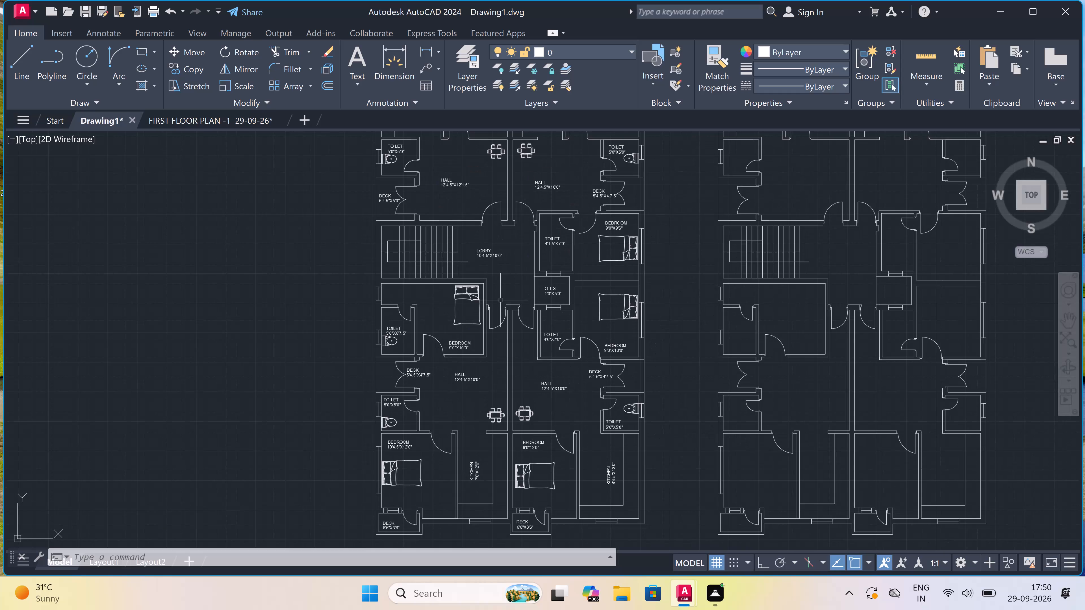
{"action": "scroll", "coordinate": [500, 300], "scroll_direction": "down", "scroll_amount": 1}
{"action": "scroll", "coordinate": [500, 300], "scroll_direction": "up", "scroll_amount": 1}
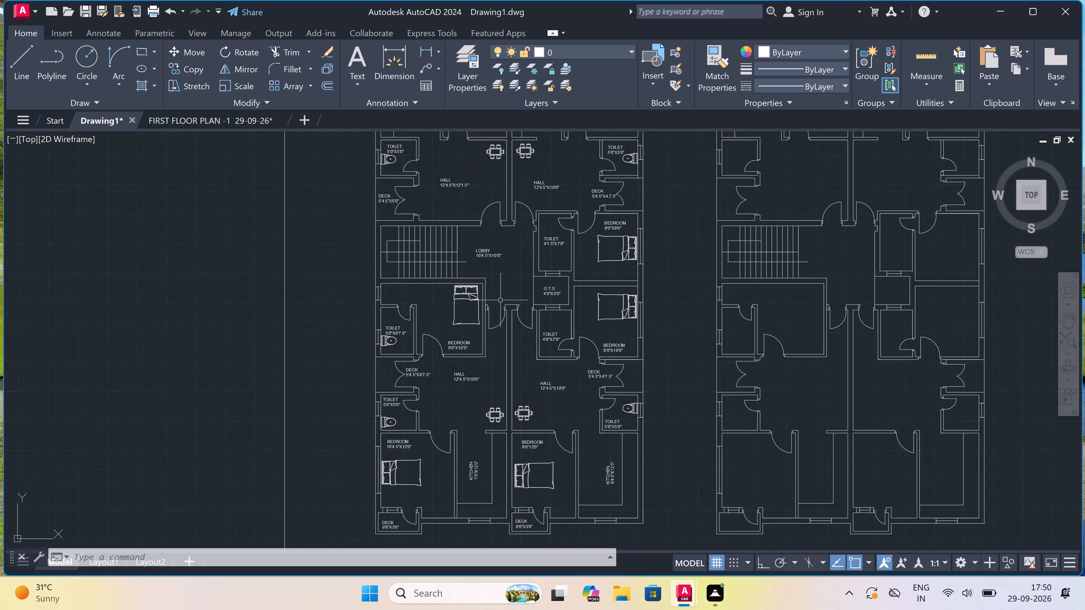
{"action": "scroll", "coordinate": [495, 302], "scroll_direction": "up", "scroll_amount": 2}
{"action": "scroll", "coordinate": [463, 313], "scroll_direction": "up", "scroll_amount": 1}
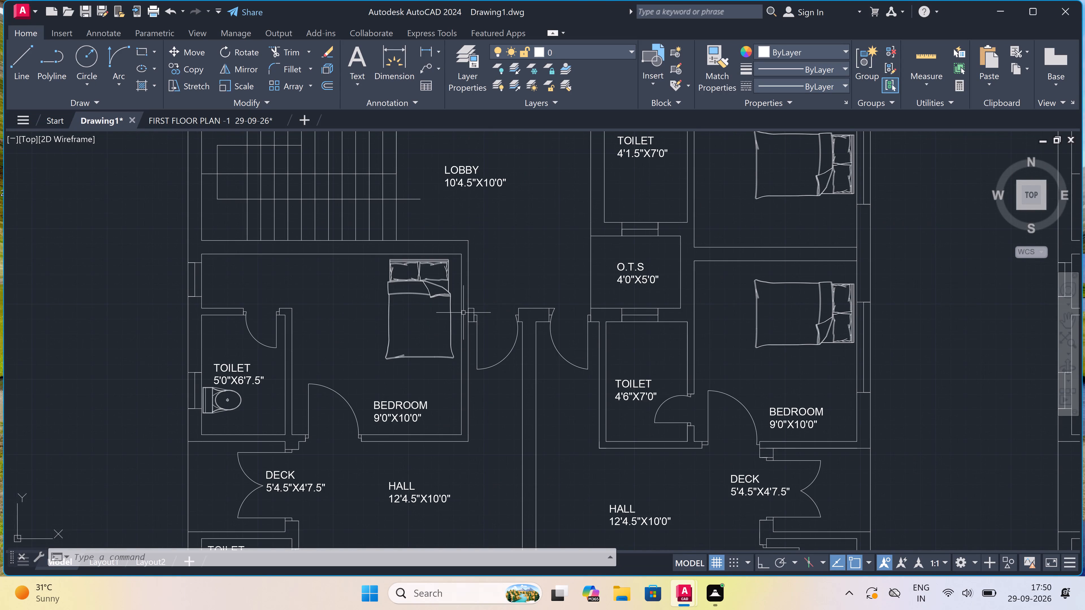
{"action": "scroll", "coordinate": [463, 313], "scroll_direction": "up", "scroll_amount": 1}
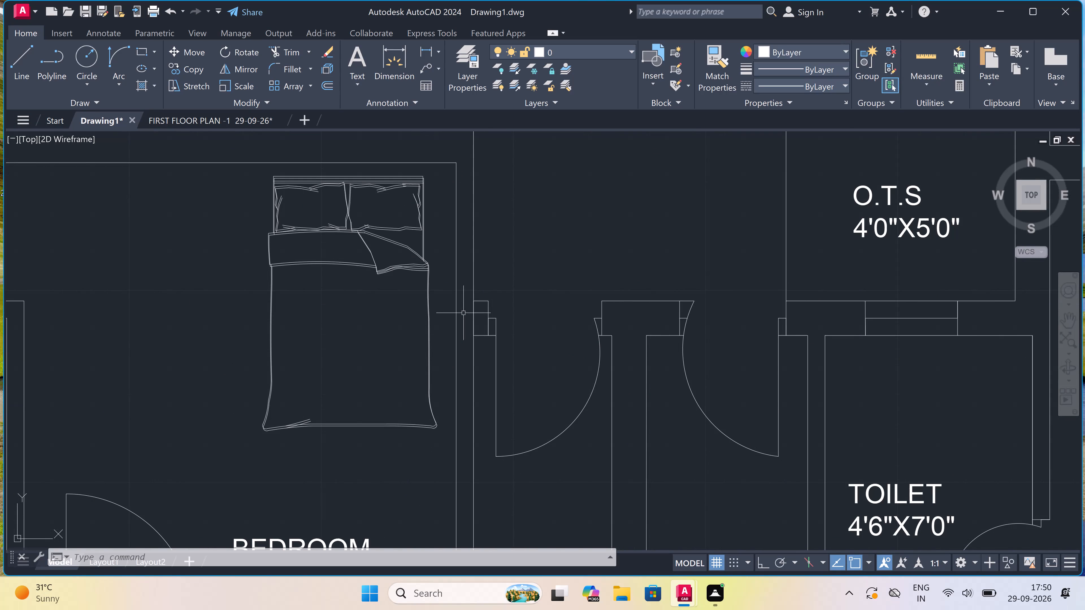
{"action": "type", "text": "TR"}
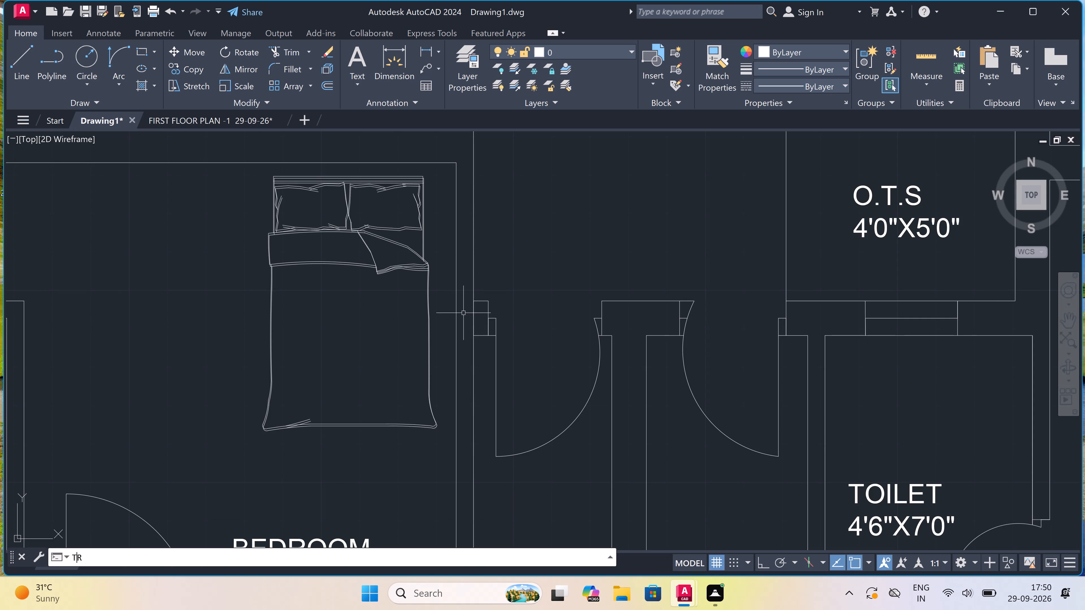
{"action": "key", "text": "space"}
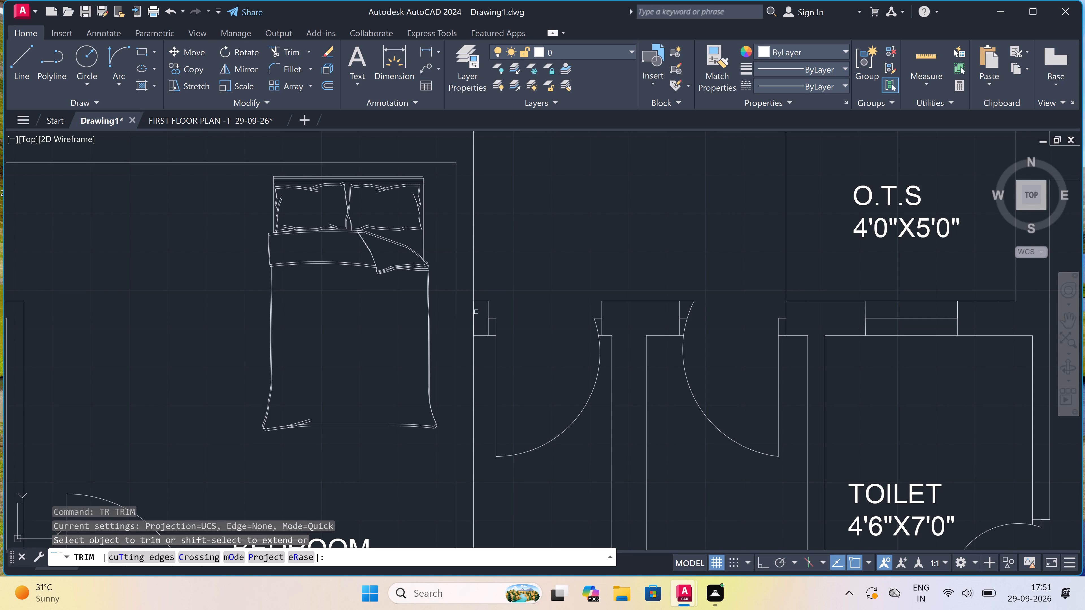
{"action": "scroll", "coordinate": [476, 312], "scroll_direction": "up", "scroll_amount": 3}
{"action": "left_click", "coordinate": [476, 312]}
{"action": "left_click", "coordinate": [434, 328]}
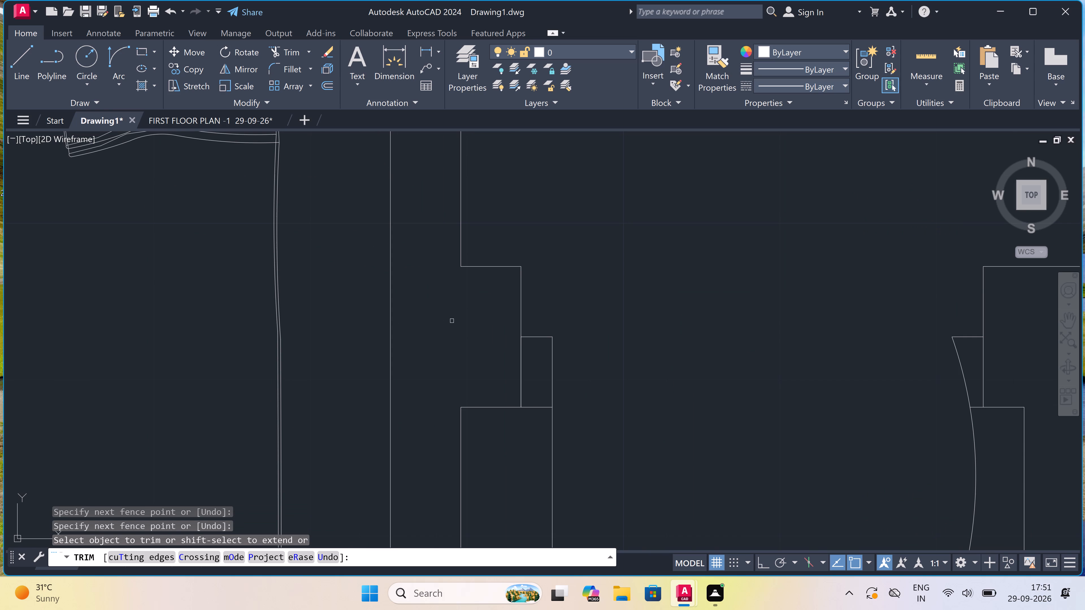
{"action": "key", "text": "Escape"}
{"action": "scroll", "coordinate": [452, 321], "scroll_direction": "down", "scroll_amount": 4}
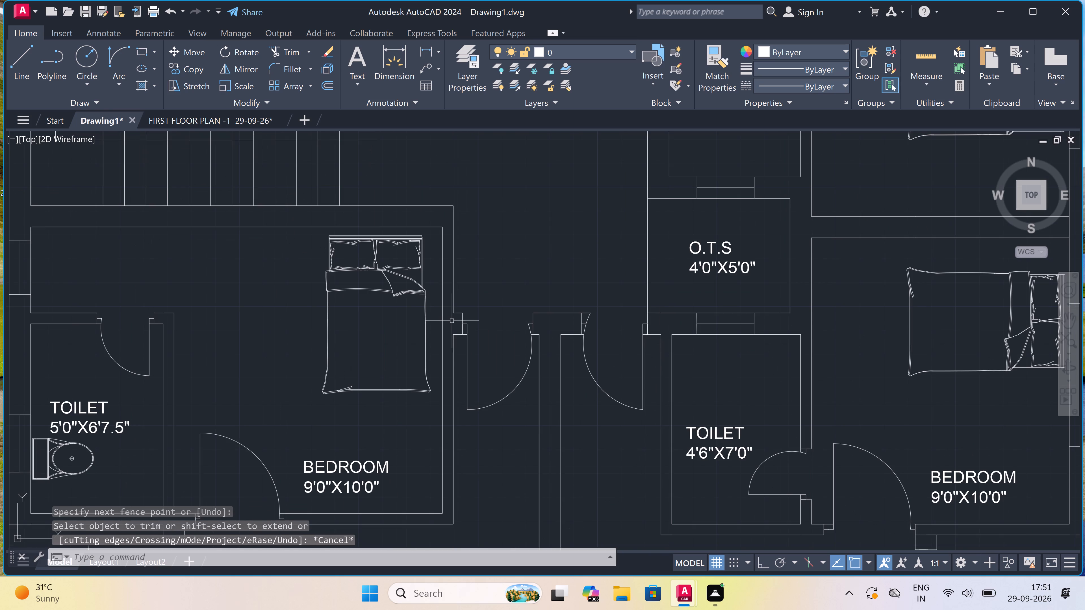
Inspect the trimmed wall junction and the neighbouring door openings between the bedroom, the lobby and the O.T.S.
{"action": "scroll", "coordinate": [452, 321], "scroll_direction": "up", "scroll_amount": 3}
{"action": "scroll", "coordinate": [425, 322], "scroll_direction": "down", "scroll_amount": 1}
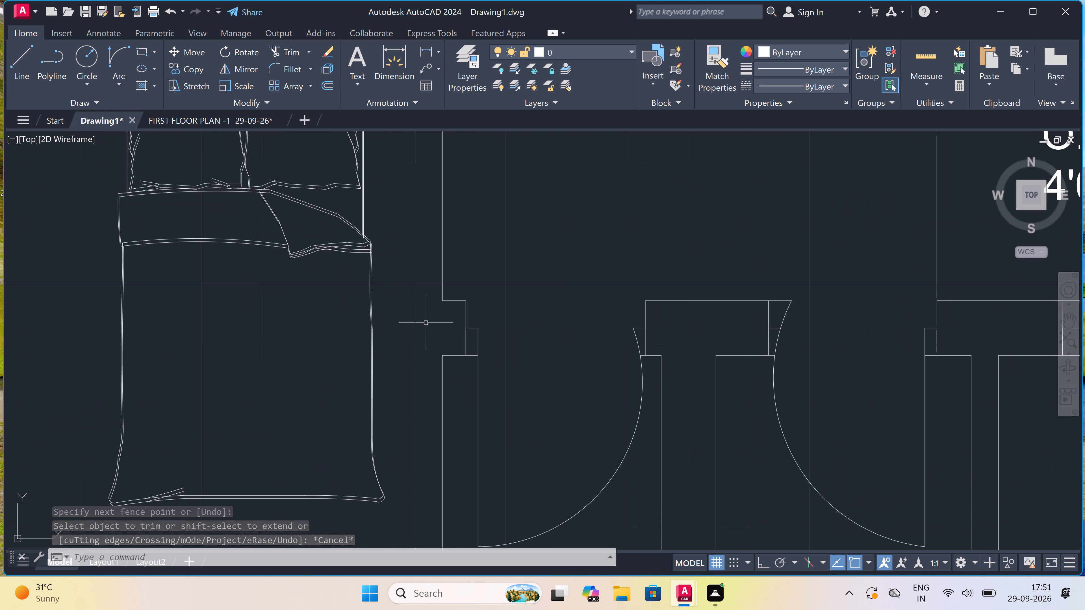
{"action": "scroll", "coordinate": [426, 323], "scroll_direction": "down", "scroll_amount": 2}
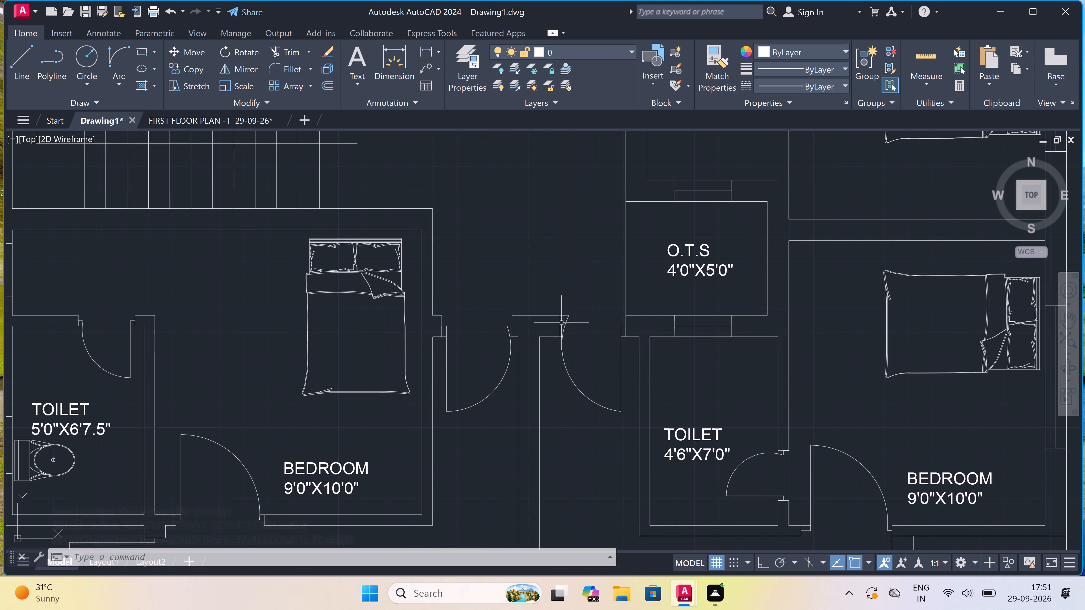
{"action": "scroll", "coordinate": [561, 323], "scroll_direction": "down", "scroll_amount": 3}
{"action": "scroll", "coordinate": [676, 338], "scroll_direction": "up", "scroll_amount": 1}
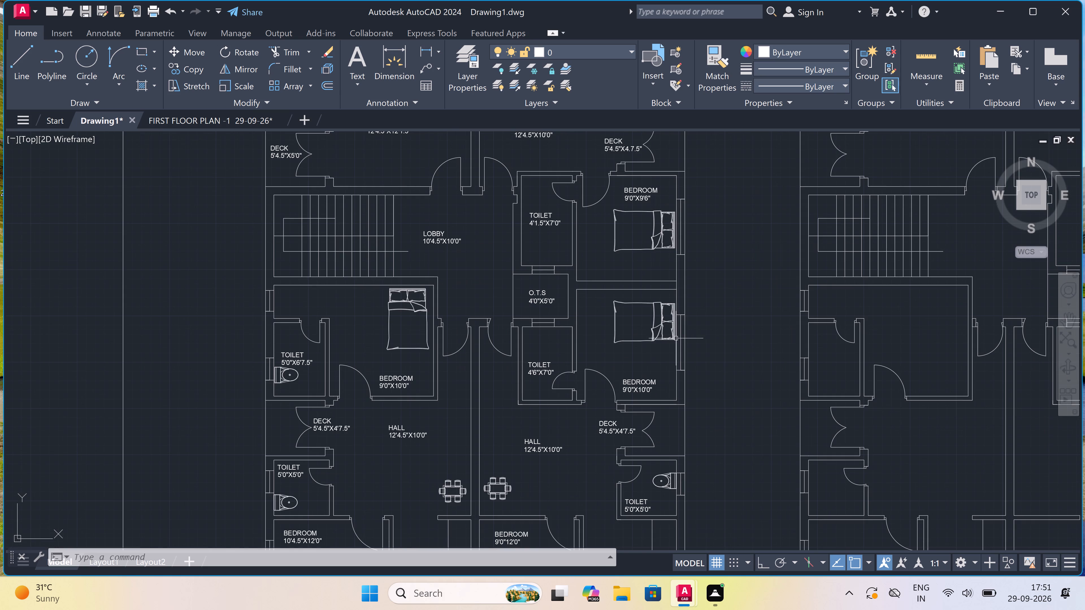
{"action": "scroll", "coordinate": [648, 328], "scroll_direction": "up", "scroll_amount": 2}
{"action": "scroll", "coordinate": [446, 330], "scroll_direction": "down", "scroll_amount": 2}
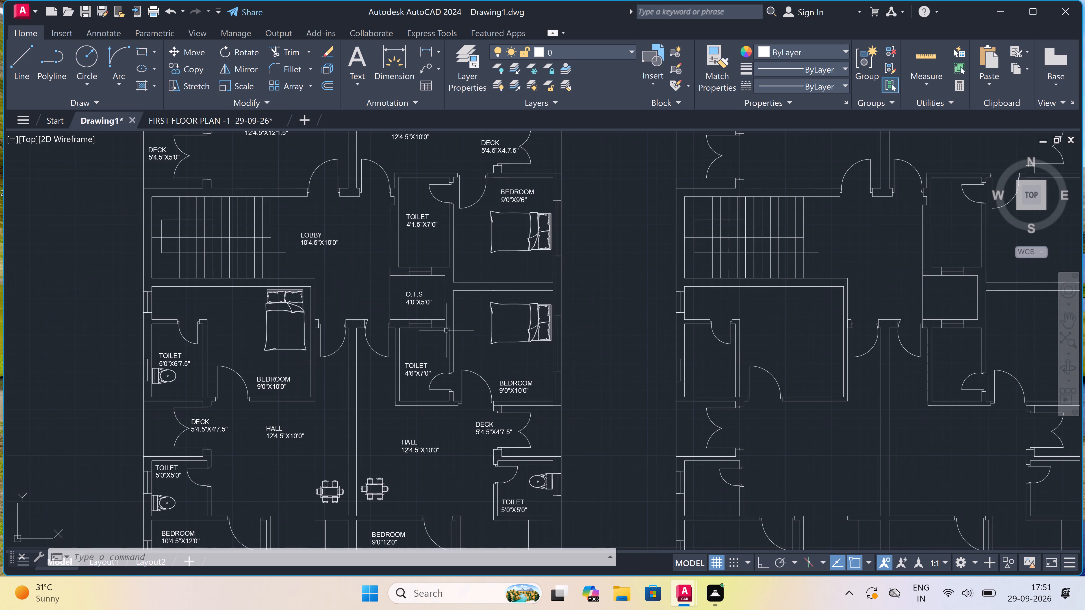
Review the labelled first floor plan's walls, doors, furniture and room labels, along with the adjacent unlabelled plan, elevation and section.
{"action": "scroll", "coordinate": [390, 368], "scroll_direction": "down", "scroll_amount": 4}
{"action": "scroll", "coordinate": [394, 310], "scroll_direction": "up", "scroll_amount": 1}
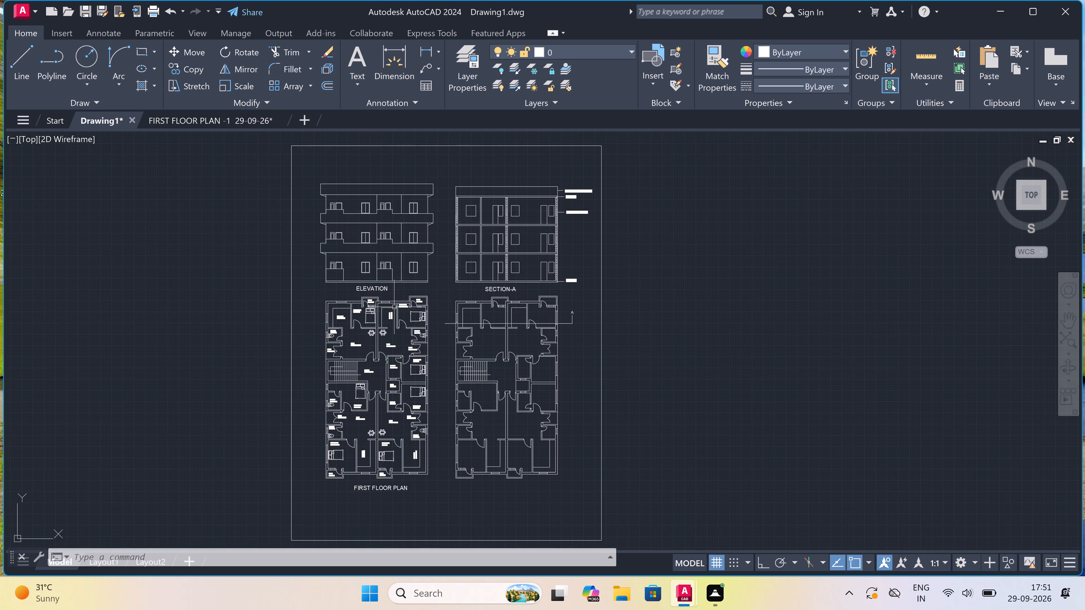
{"action": "scroll", "coordinate": [391, 300], "scroll_direction": "up", "scroll_amount": 5}
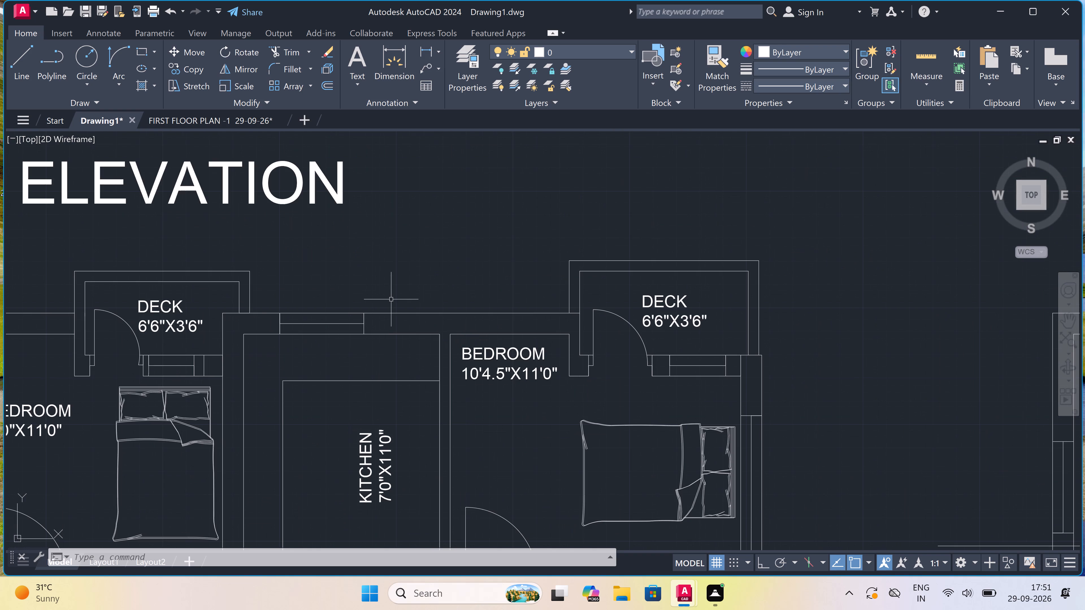
{"action": "scroll", "coordinate": [391, 299], "scroll_direction": "down", "scroll_amount": 2}
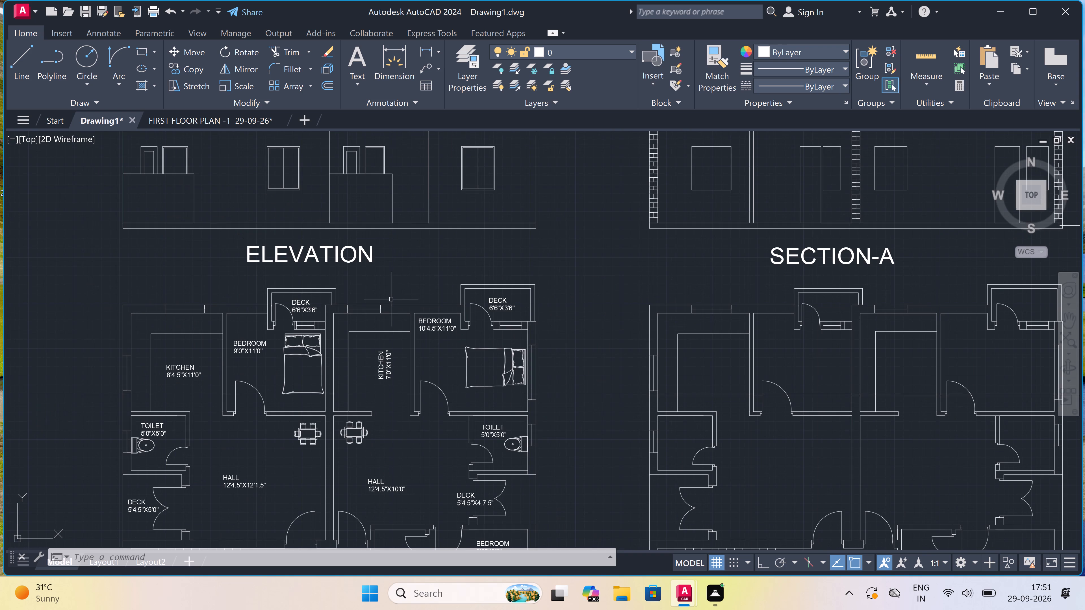
{"action": "scroll", "coordinate": [391, 299], "scroll_direction": "down", "scroll_amount": 1}
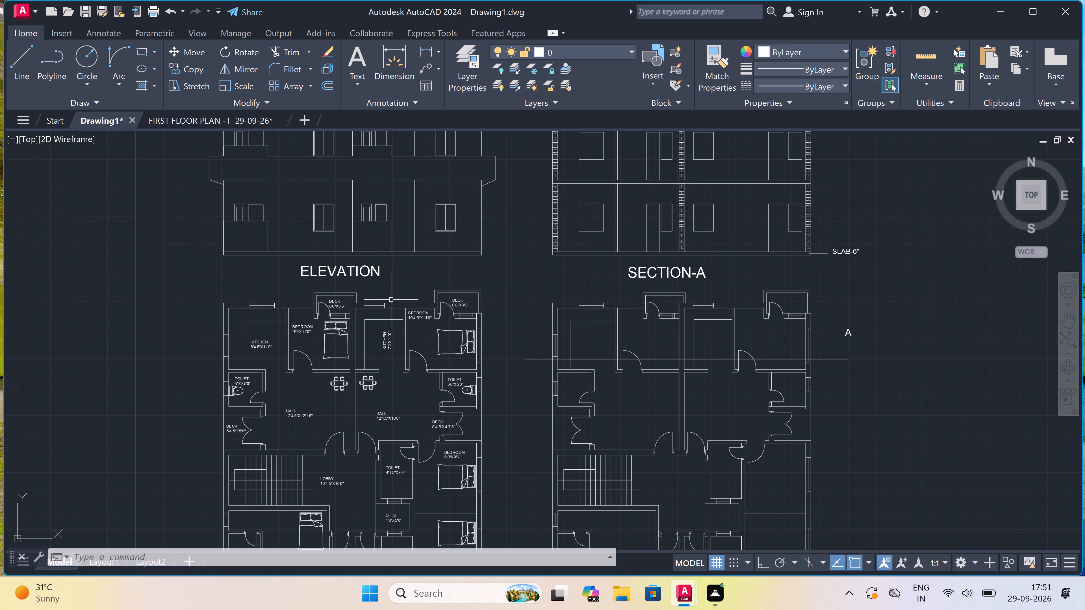
{"action": "scroll", "coordinate": [390, 303], "scroll_direction": "down", "scroll_amount": 2}
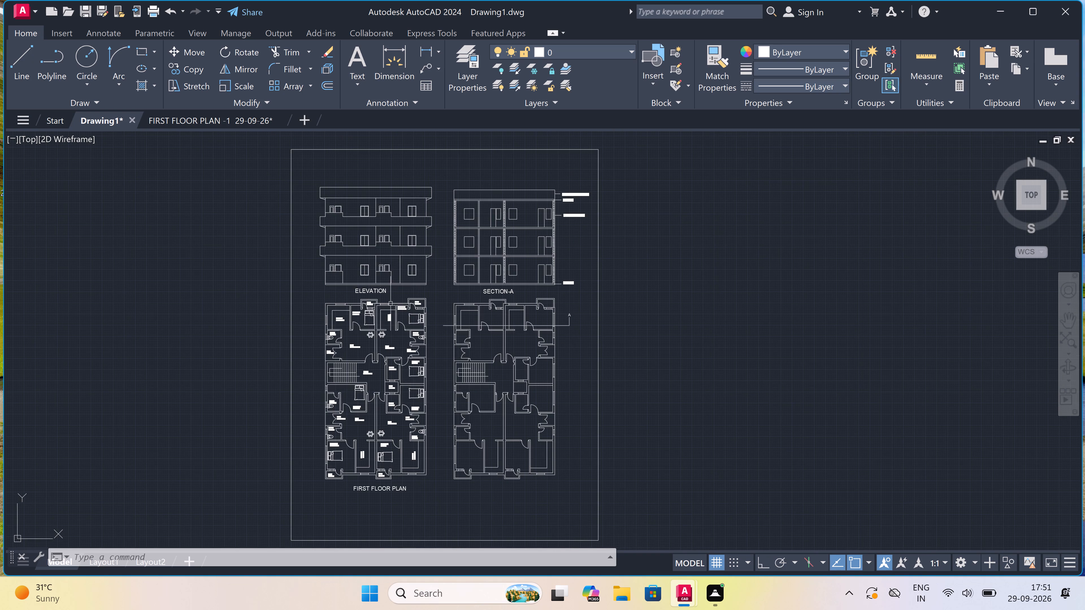
{"action": "scroll", "coordinate": [349, 448], "scroll_direction": "up", "scroll_amount": 2}
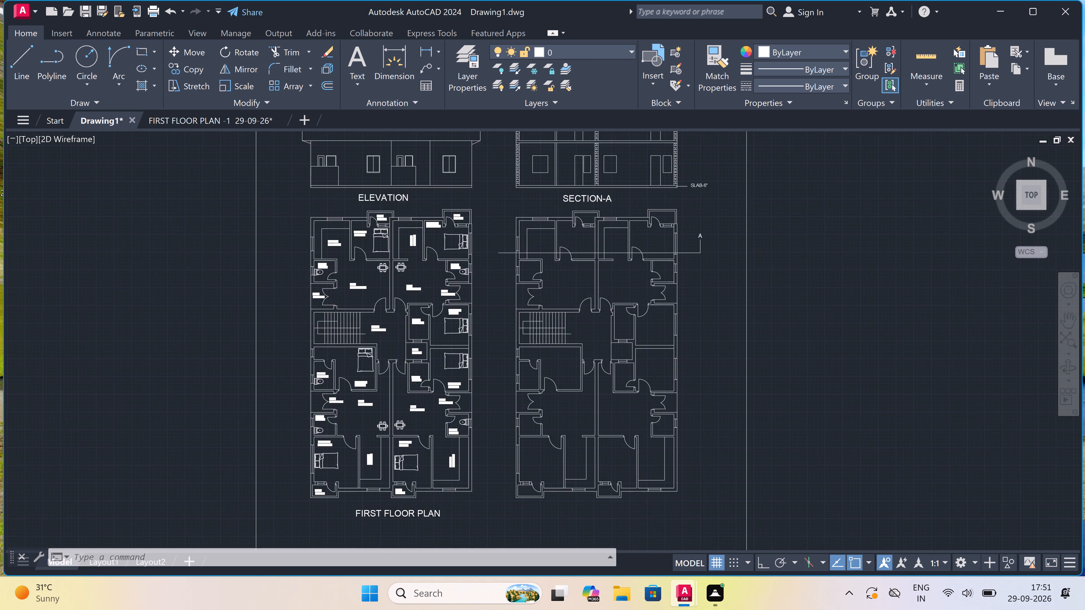
{"action": "scroll", "coordinate": [350, 446], "scroll_direction": "up", "scroll_amount": 1}
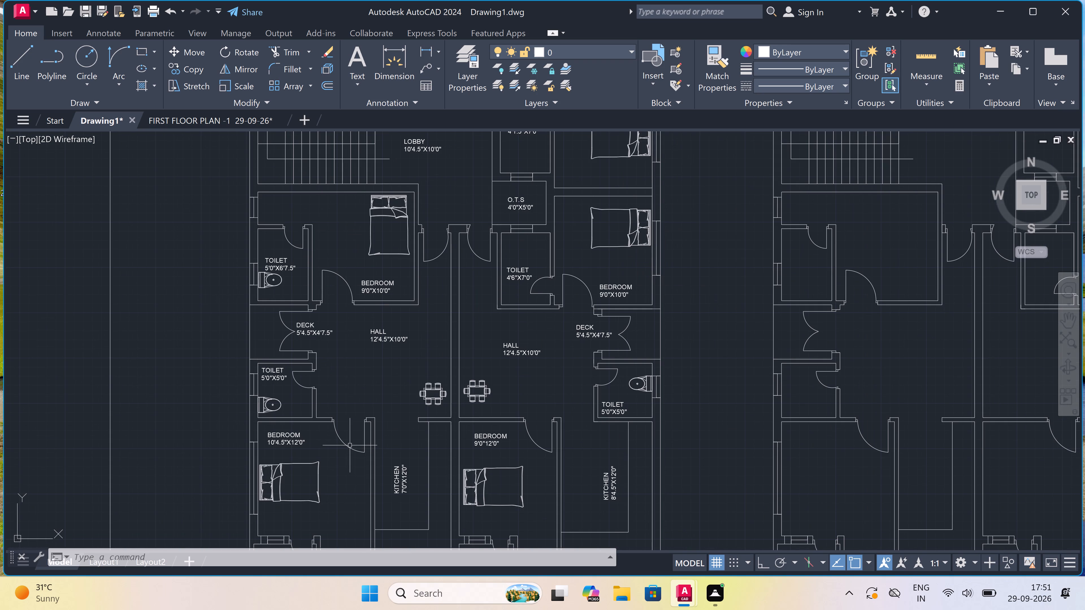
{"action": "scroll", "coordinate": [350, 445], "scroll_direction": "down", "scroll_amount": 2}
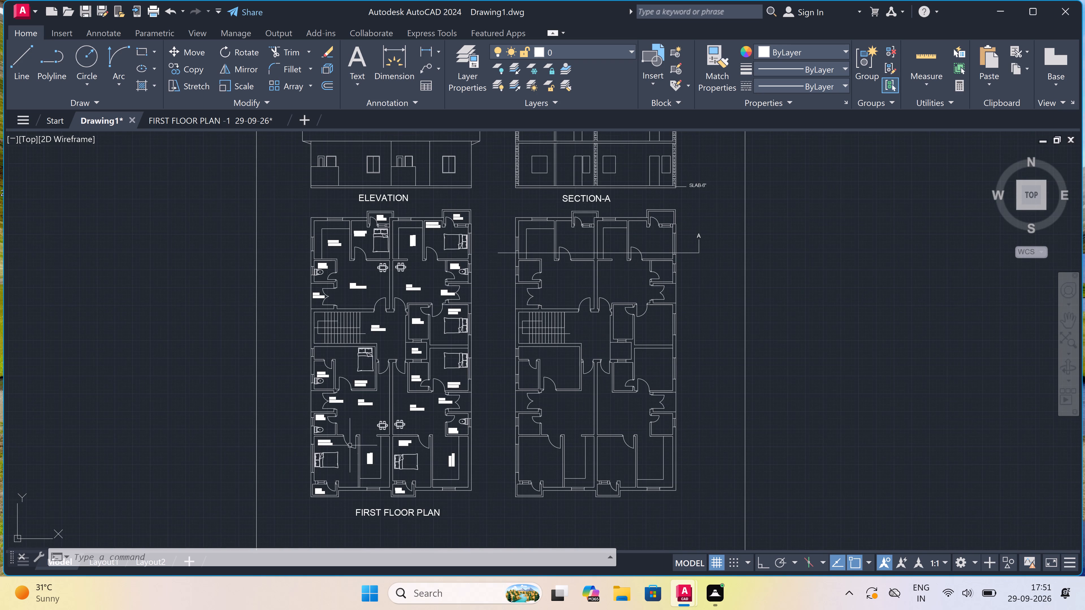
{"action": "scroll", "coordinate": [350, 445], "scroll_direction": "up", "scroll_amount": 1}
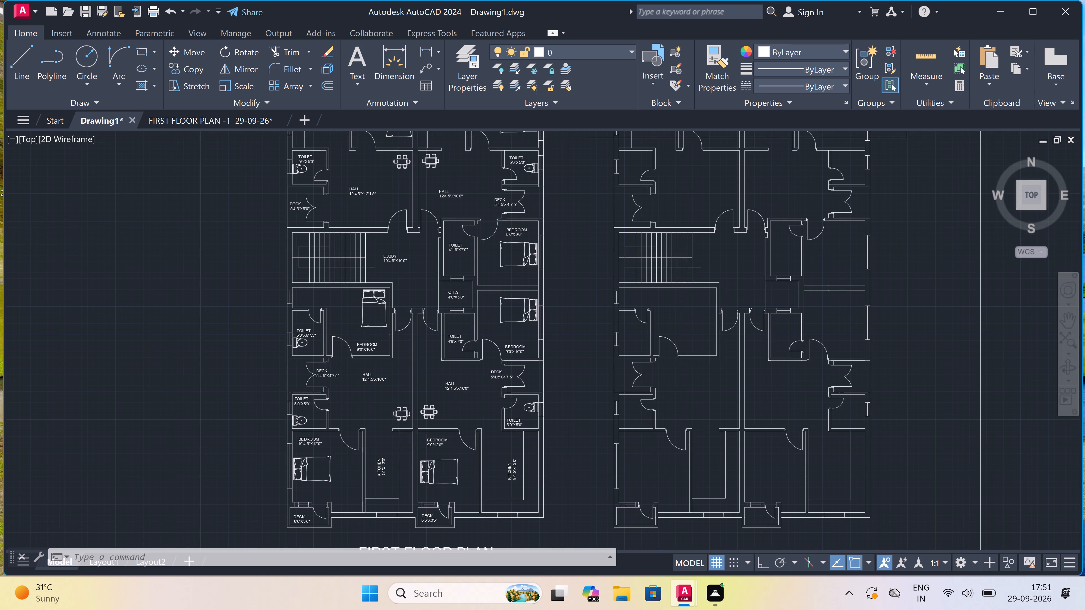
{"action": "scroll", "coordinate": [350, 445], "scroll_direction": "down", "scroll_amount": 2}
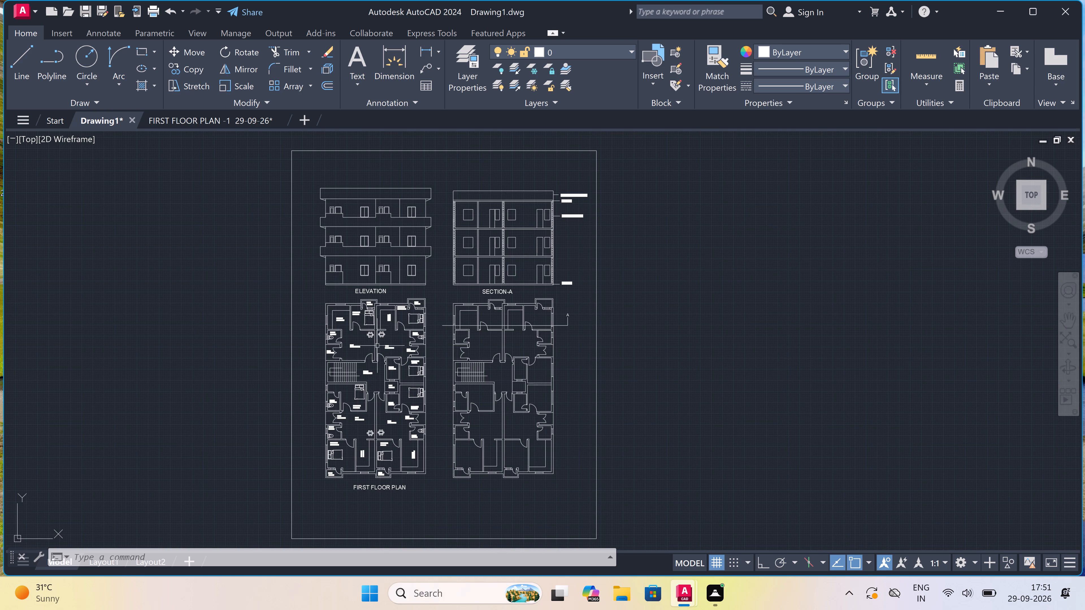
{"action": "scroll", "coordinate": [377, 345], "scroll_direction": "up", "scroll_amount": 3}
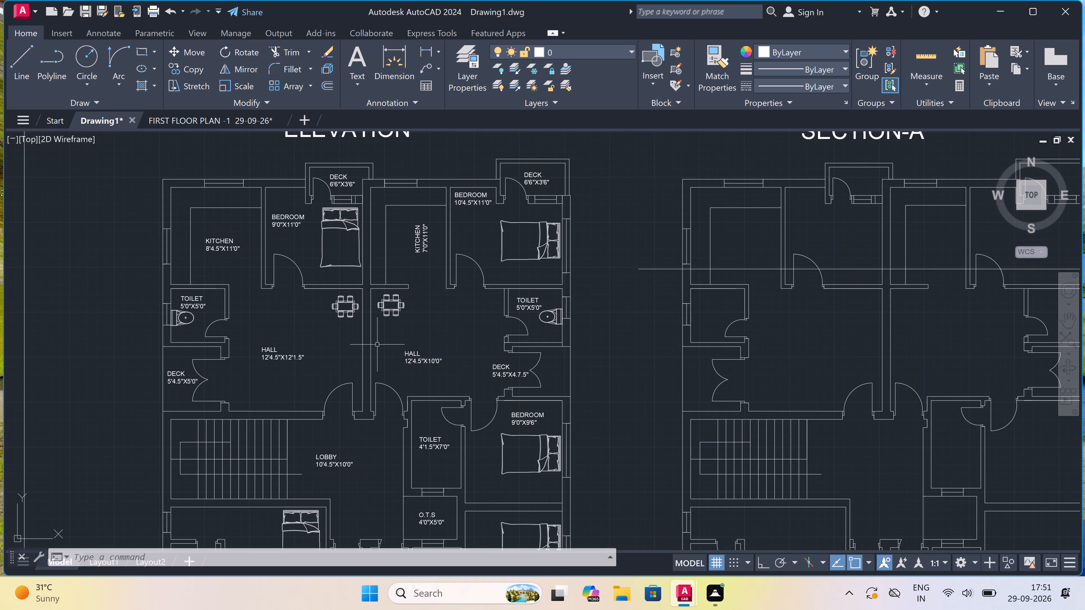
{"action": "scroll", "coordinate": [377, 345], "scroll_direction": "down", "scroll_amount": 2}
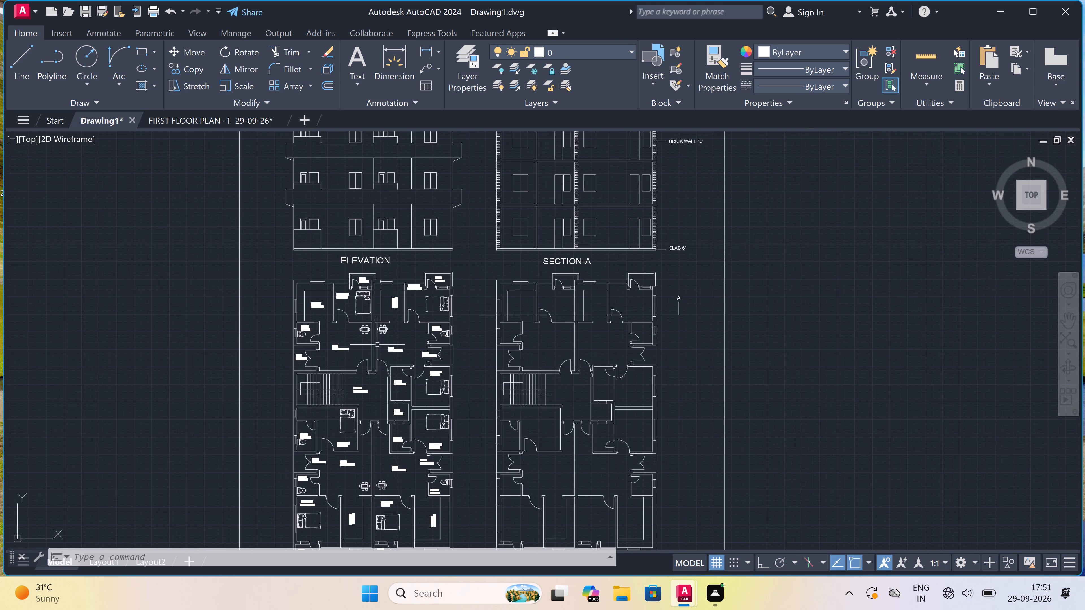
{"action": "scroll", "coordinate": [372, 349], "scroll_direction": "up", "scroll_amount": 1}
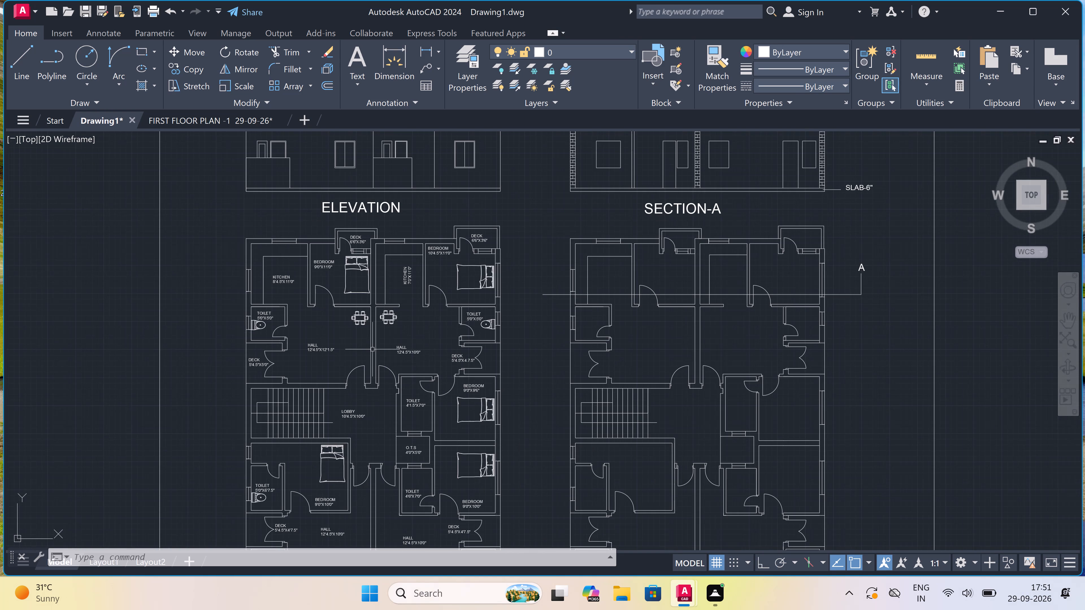
{"action": "scroll", "coordinate": [372, 349], "scroll_direction": "down", "scroll_amount": 1}
{"action": "scroll", "coordinate": [372, 349], "scroll_direction": "up", "scroll_amount": 2}
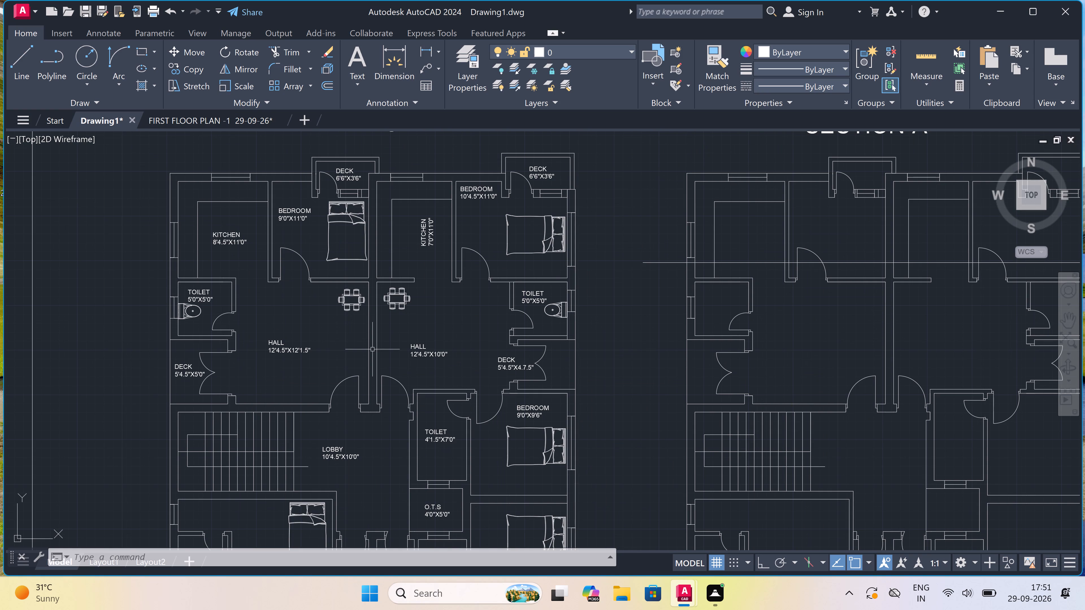
{"action": "scroll", "coordinate": [372, 349], "scroll_direction": "down", "scroll_amount": 1}
{"action": "scroll", "coordinate": [372, 349], "scroll_direction": "up", "scroll_amount": 1}
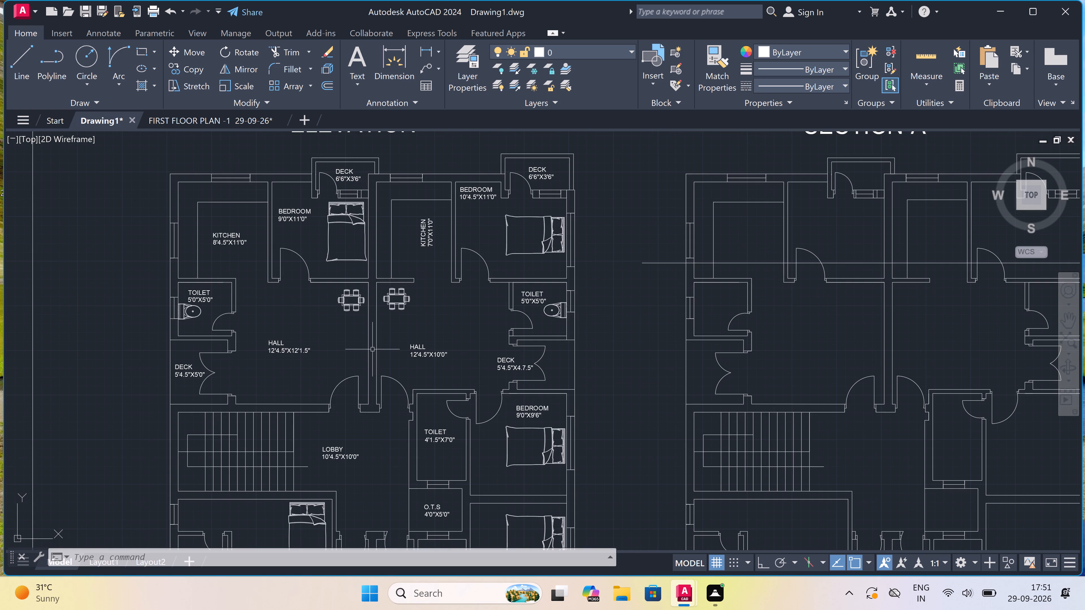
{"action": "scroll", "coordinate": [372, 349], "scroll_direction": "down", "scroll_amount": 1}
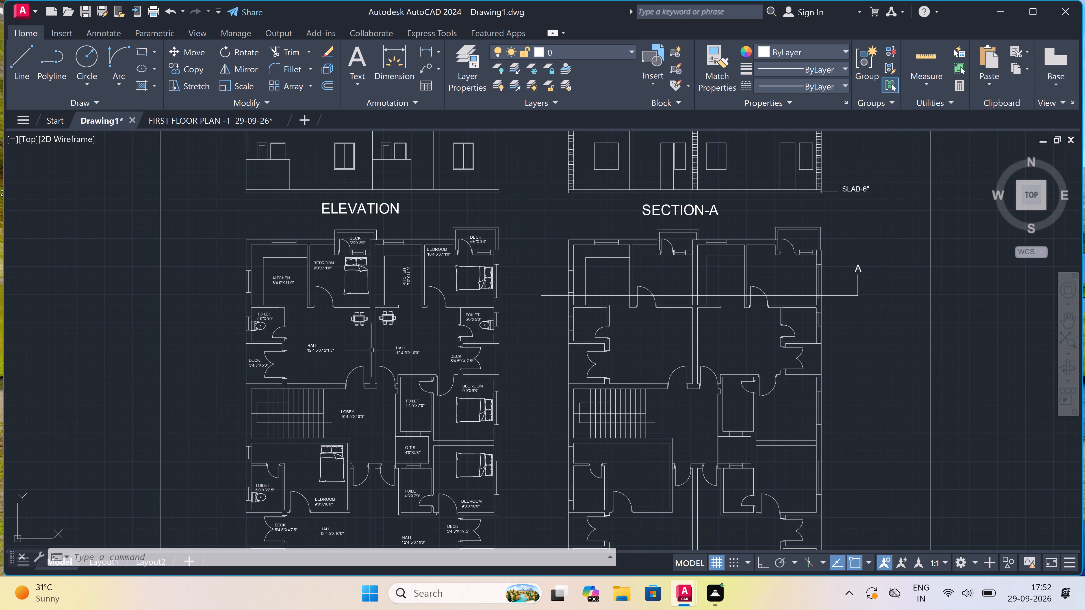
{"action": "scroll", "coordinate": [372, 350], "scroll_direction": "up", "scroll_amount": 1}
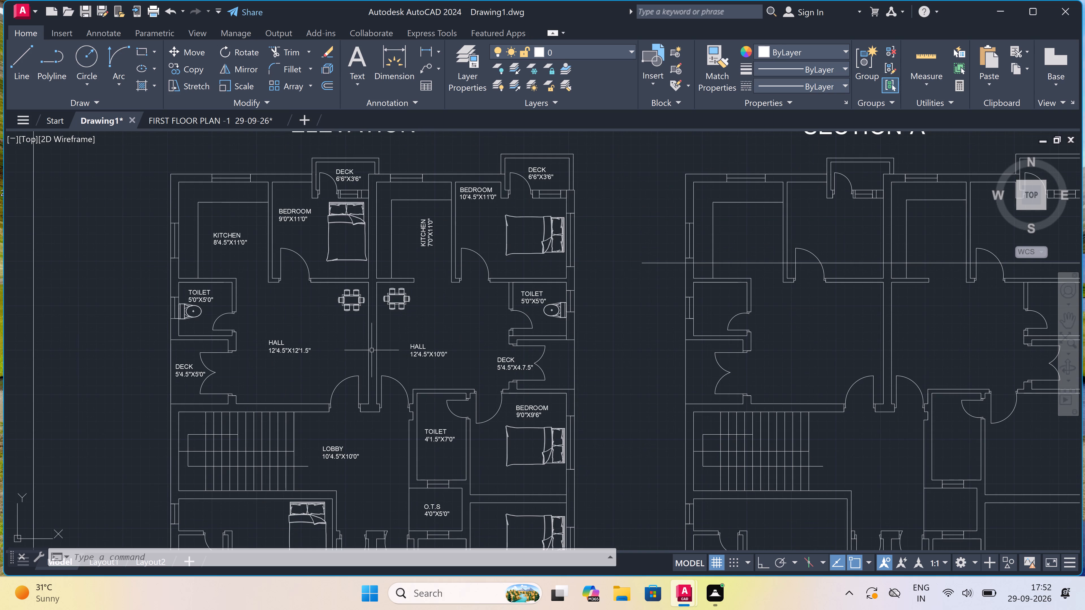
{"action": "scroll", "coordinate": [370, 352], "scroll_direction": "down", "scroll_amount": 2}
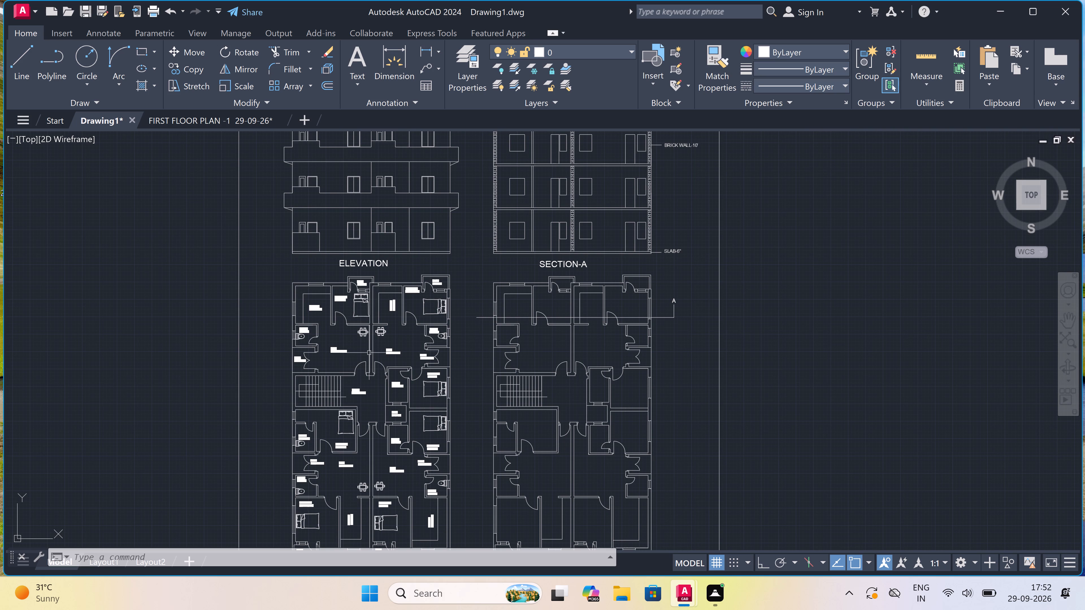
{"action": "scroll", "coordinate": [366, 357], "scroll_direction": "down", "scroll_amount": 1}
{"action": "scroll", "coordinate": [366, 357], "scroll_direction": "up", "scroll_amount": 1}
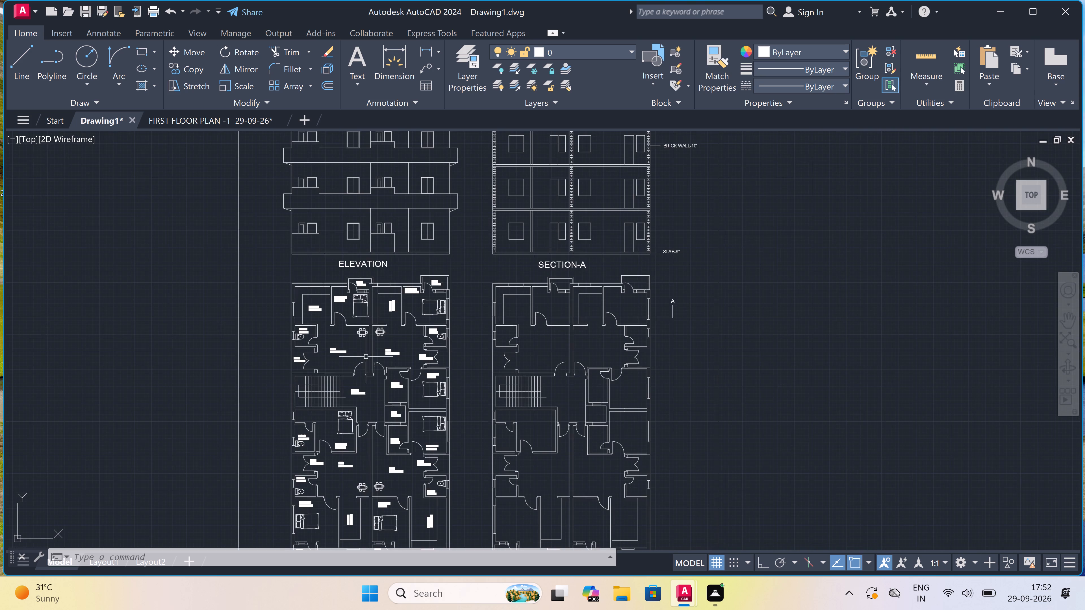
{"action": "scroll", "coordinate": [366, 357], "scroll_direction": "up", "scroll_amount": 1}
{"action": "scroll", "coordinate": [366, 357], "scroll_direction": "down", "scroll_amount": 2}
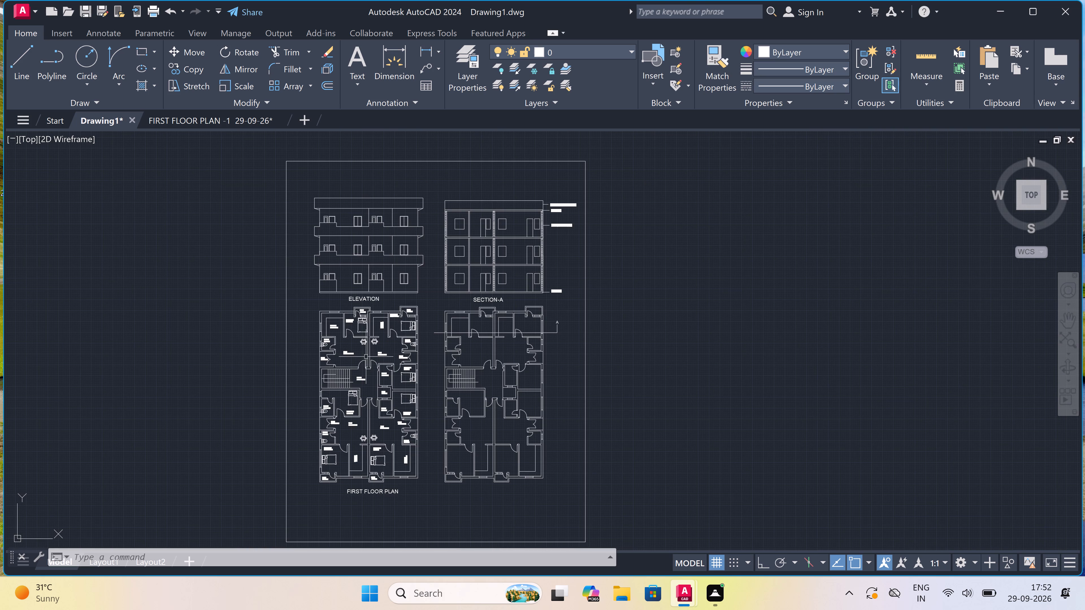
{"action": "scroll", "coordinate": [345, 433], "scroll_direction": "up", "scroll_amount": 3}
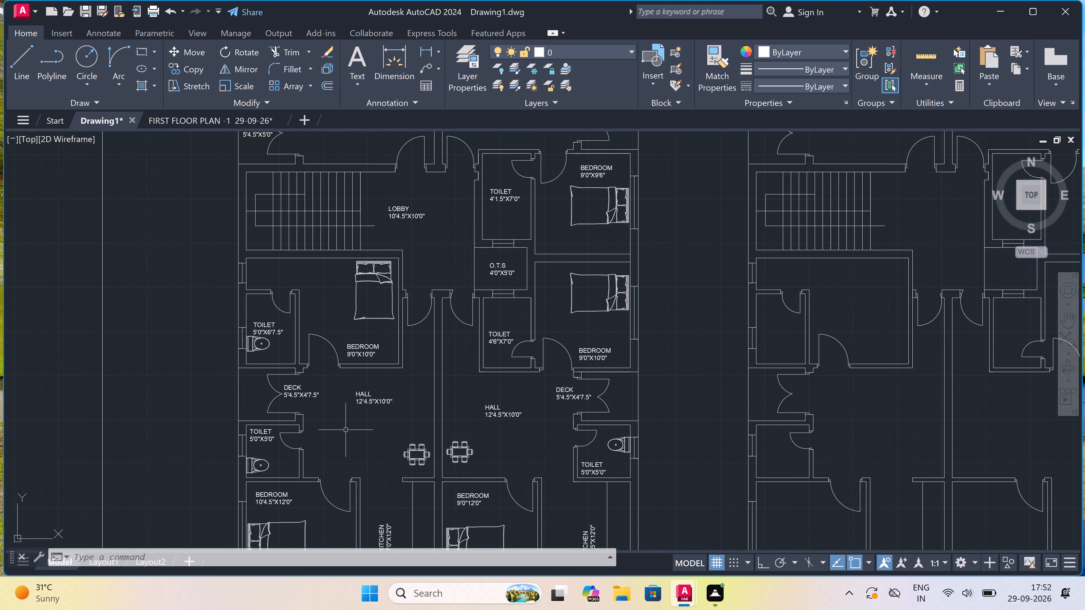
{"action": "scroll", "coordinate": [368, 395], "scroll_direction": "down", "scroll_amount": 4}
{"action": "scroll", "coordinate": [355, 421], "scroll_direction": "up", "scroll_amount": 3}
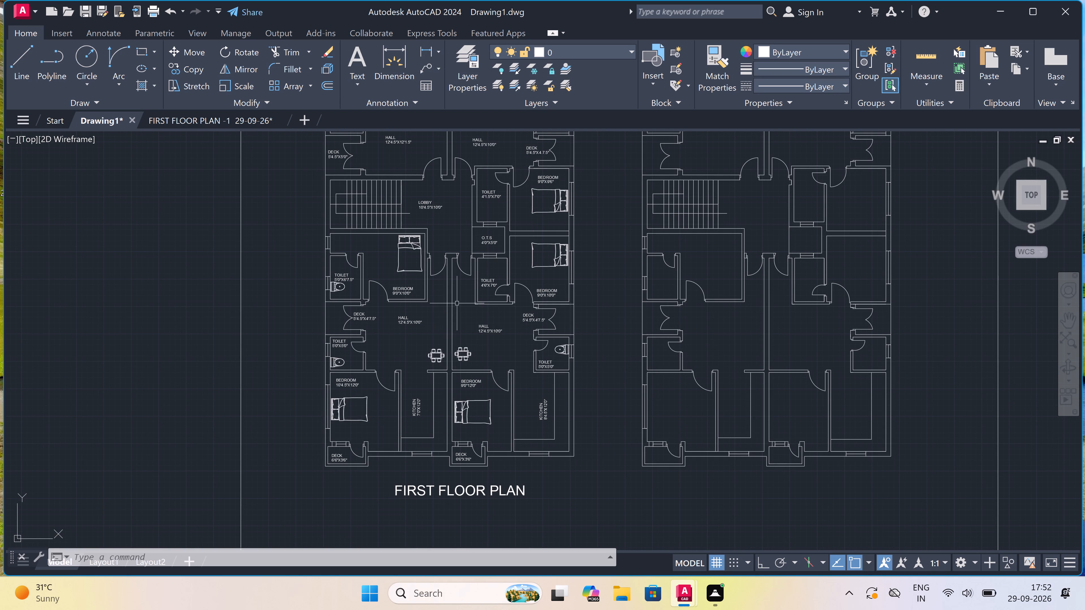
{"action": "scroll", "coordinate": [457, 303], "scroll_direction": "up", "scroll_amount": 1}
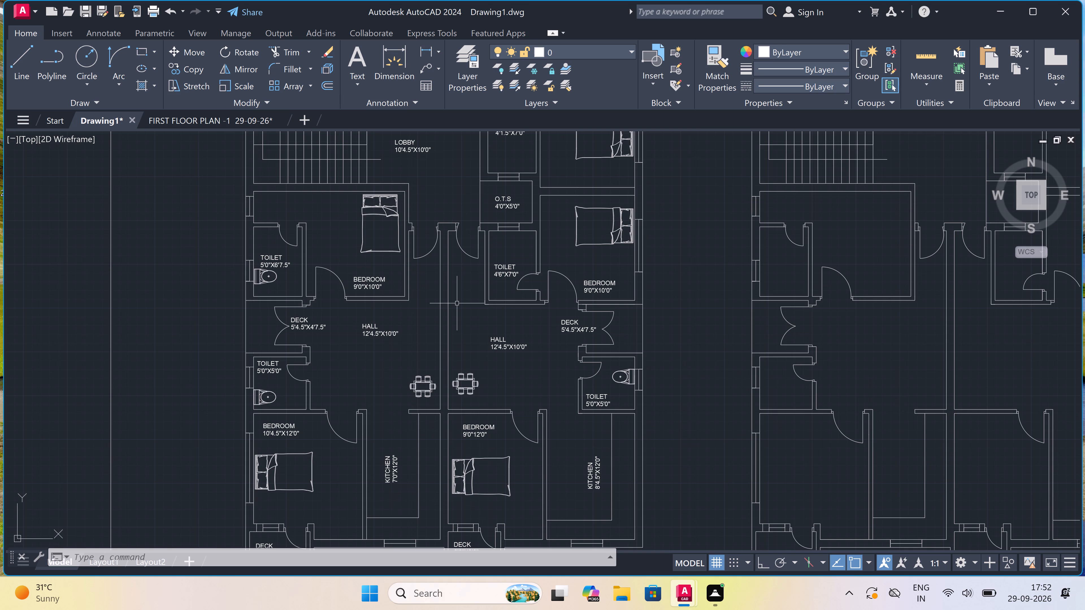
Hatch the 8'4.5"X11'0" kitchen's outer corner wall, plus the connected outer wall and partition beside the 9'0"X11'0" bedroom, using pattern ANSI32.
{"action": "type", "text": "H"}
{"action": "key", "text": "space"}
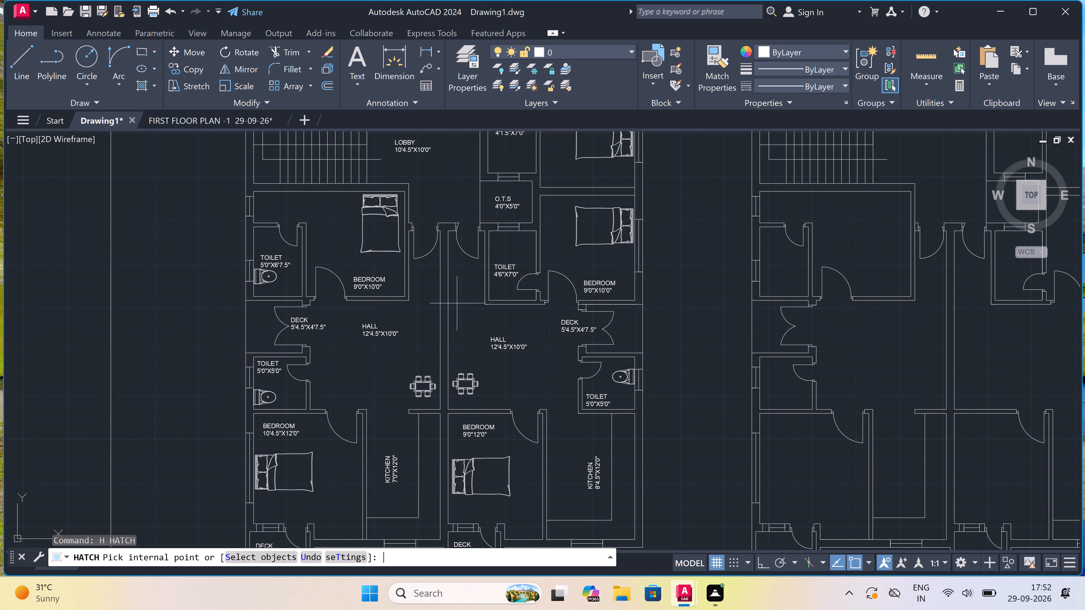
{"action": "type", "text": "H"}
{"action": "key", "text": "space"}
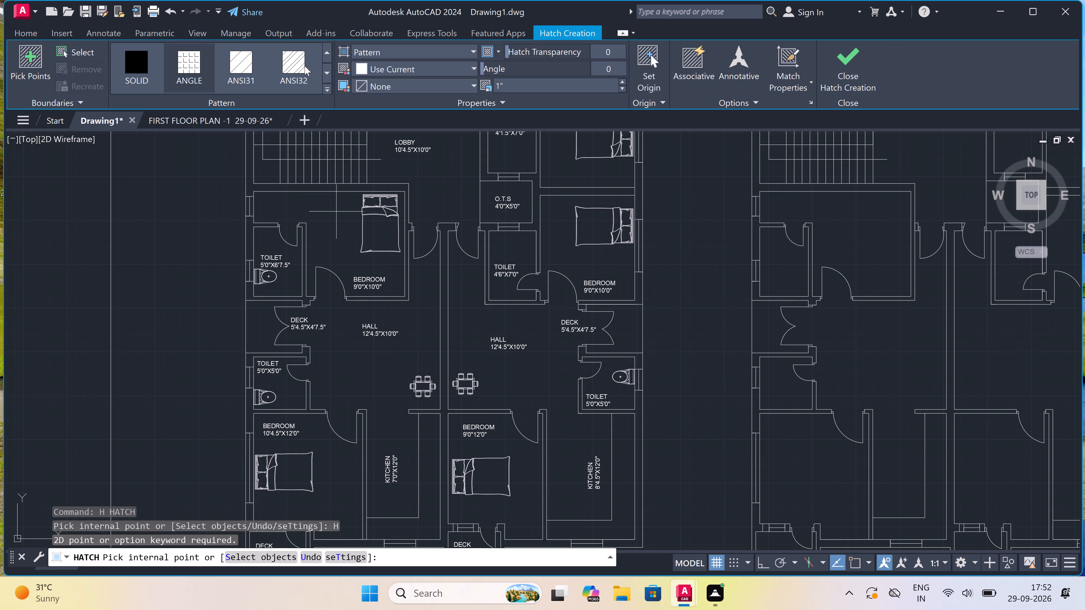
{"action": "left_click", "coordinate": [293, 63]}
{"action": "scroll", "coordinate": [326, 437], "scroll_direction": "down", "scroll_amount": 2}
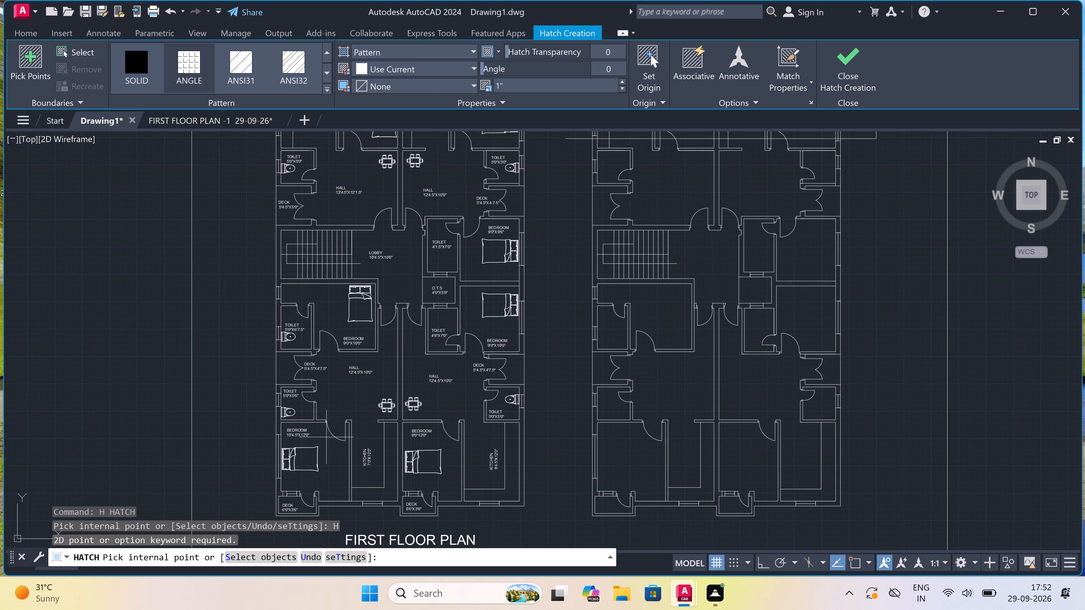
{"action": "scroll", "coordinate": [326, 437], "scroll_direction": "down", "scroll_amount": 2}
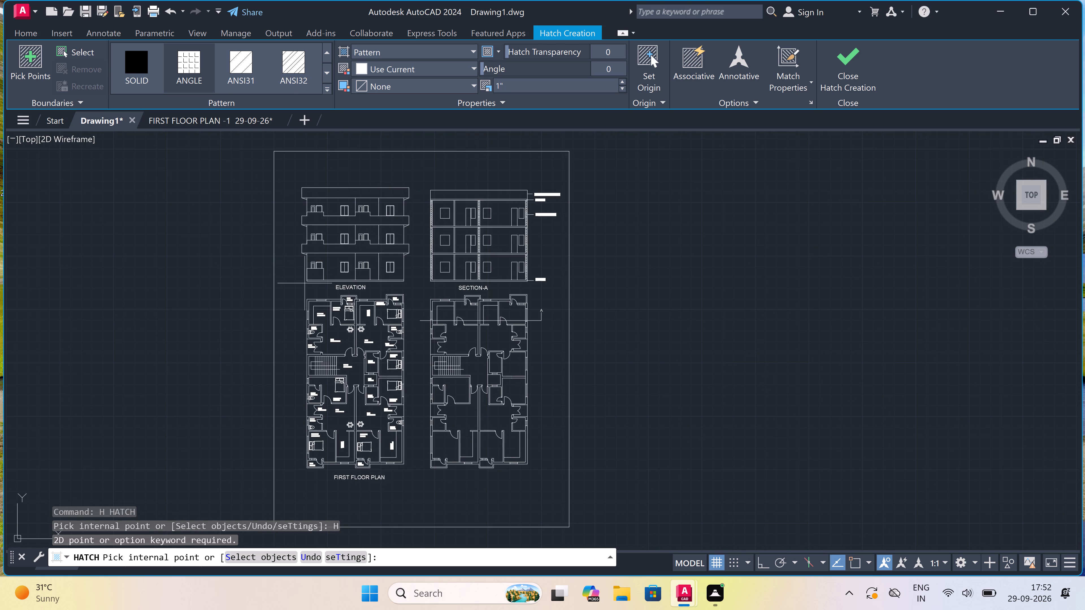
{"action": "scroll", "coordinate": [310, 300], "scroll_direction": "up", "scroll_amount": 5}
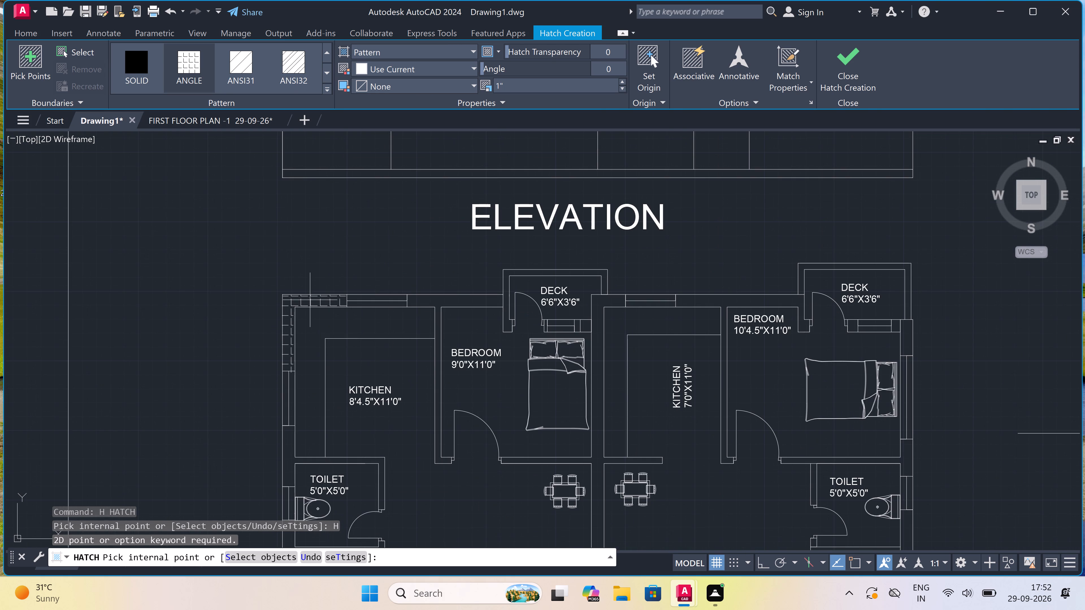
{"action": "scroll", "coordinate": [310, 300], "scroll_direction": "up", "scroll_amount": 1}
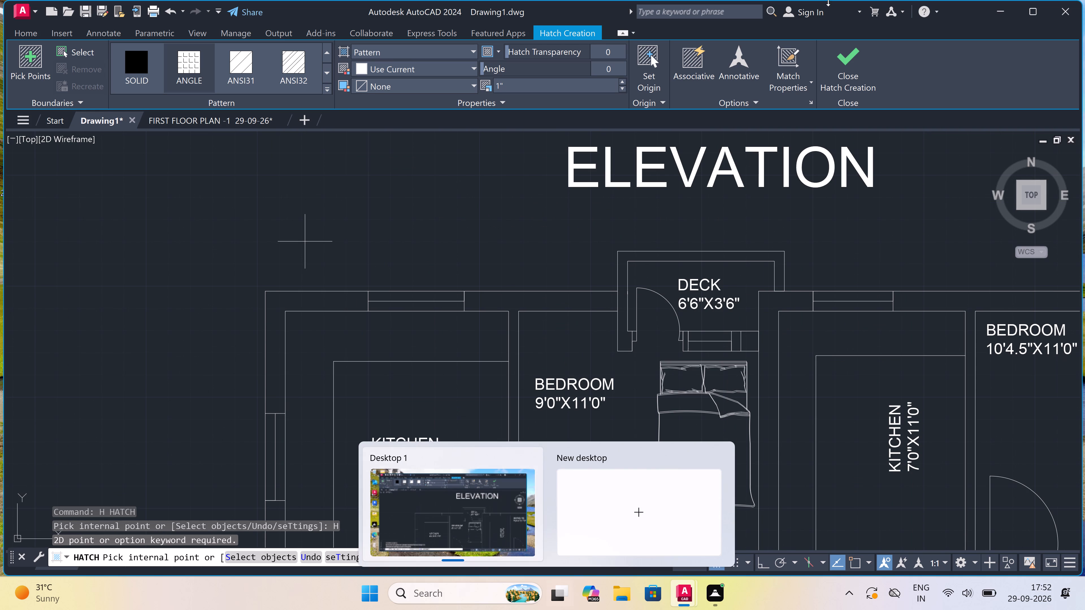
{"action": "left_click", "coordinate": [293, 57]}
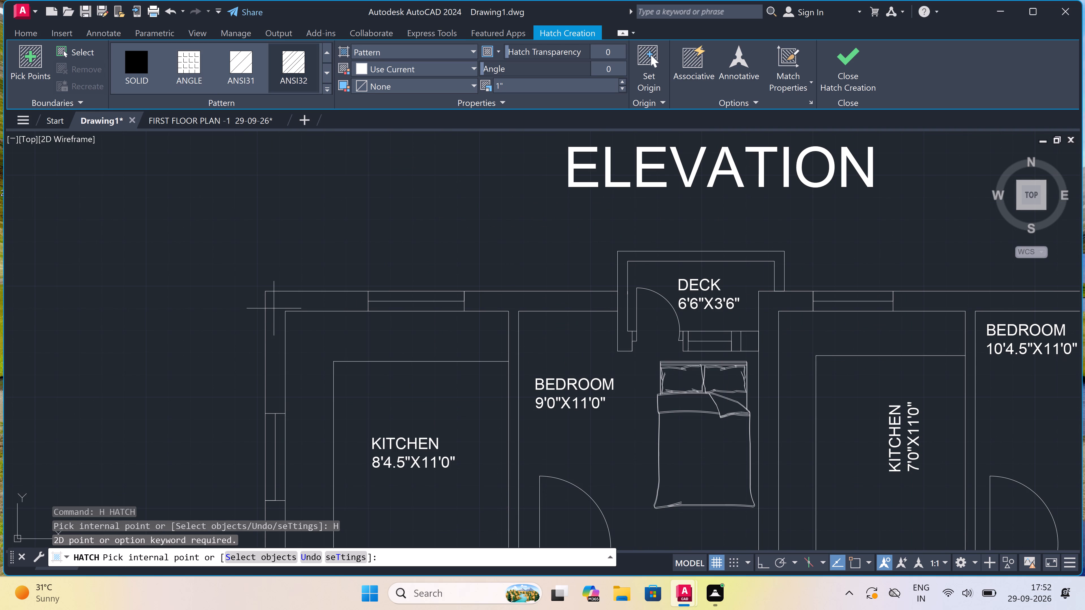
{"action": "scroll", "coordinate": [270, 327], "scroll_direction": "down", "scroll_amount": 1}
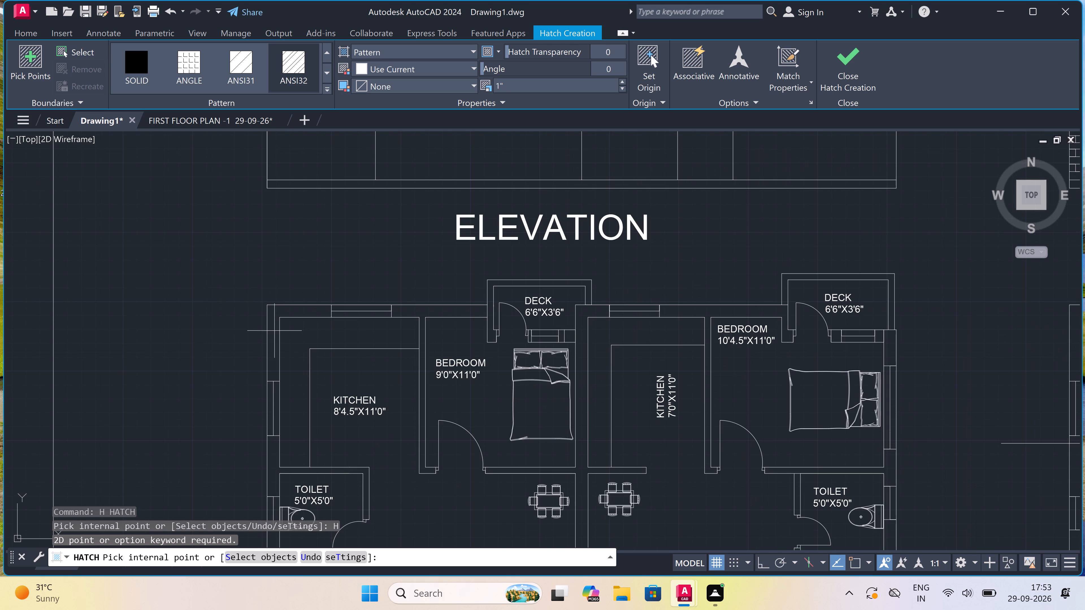
{"action": "left_click", "coordinate": [274, 331]}
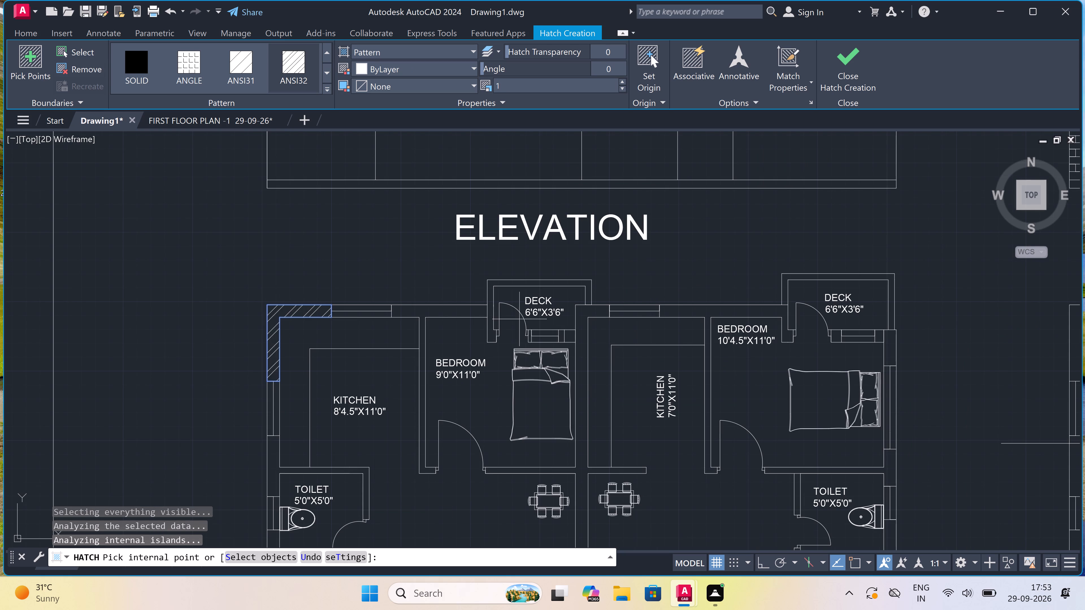
{"action": "left_click", "coordinate": [454, 312]}
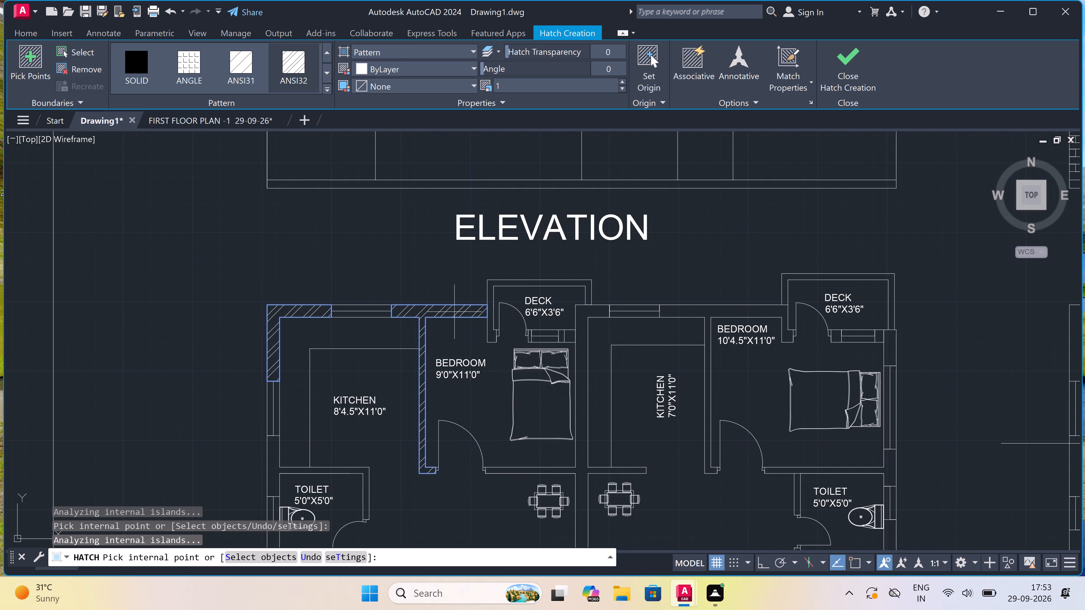
Hatch the wall around the 6'6"X3'6" deck next to the 9'0"X11'0" bedroom with the same pattern.
{"action": "scroll", "coordinate": [454, 312], "scroll_direction": "down", "scroll_amount": 2}
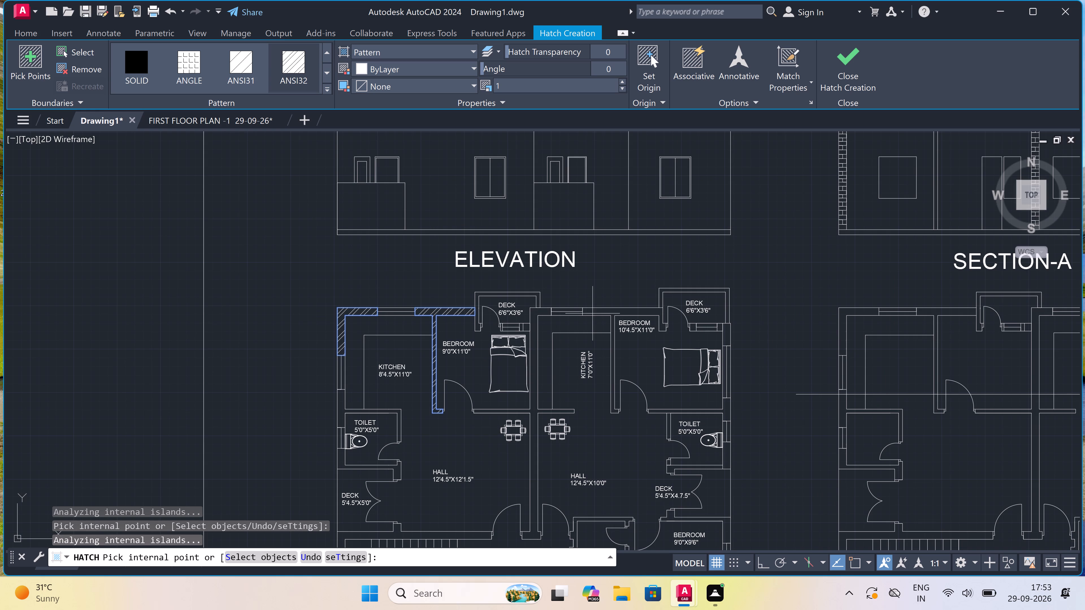
{"action": "scroll", "coordinate": [518, 293], "scroll_direction": "up", "scroll_amount": 3}
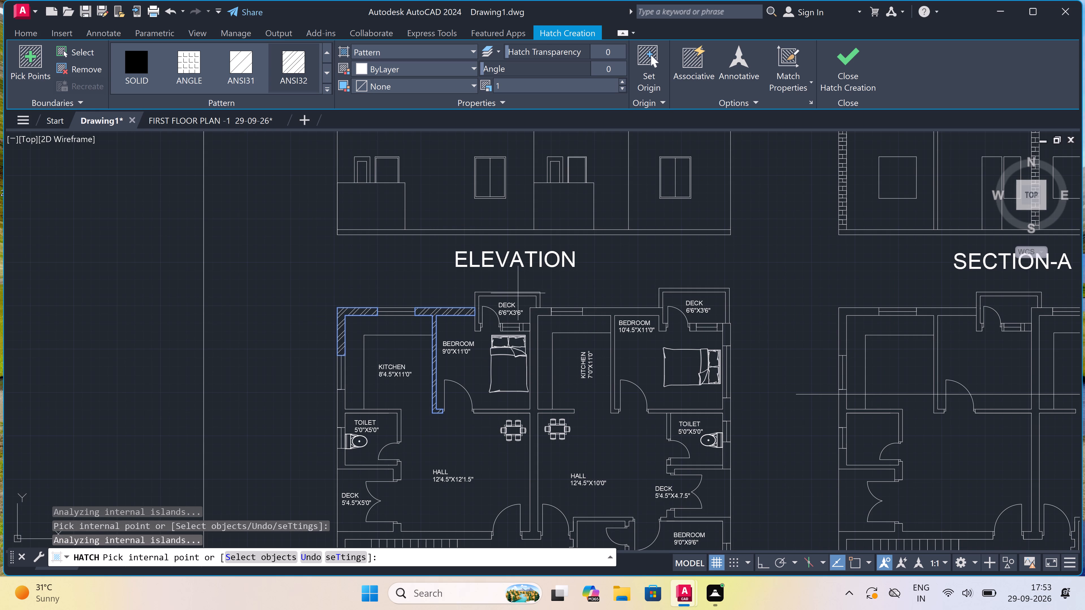
{"action": "scroll", "coordinate": [518, 294], "scroll_direction": "up", "scroll_amount": 1}
{"action": "double_click", "coordinate": [518, 294]}
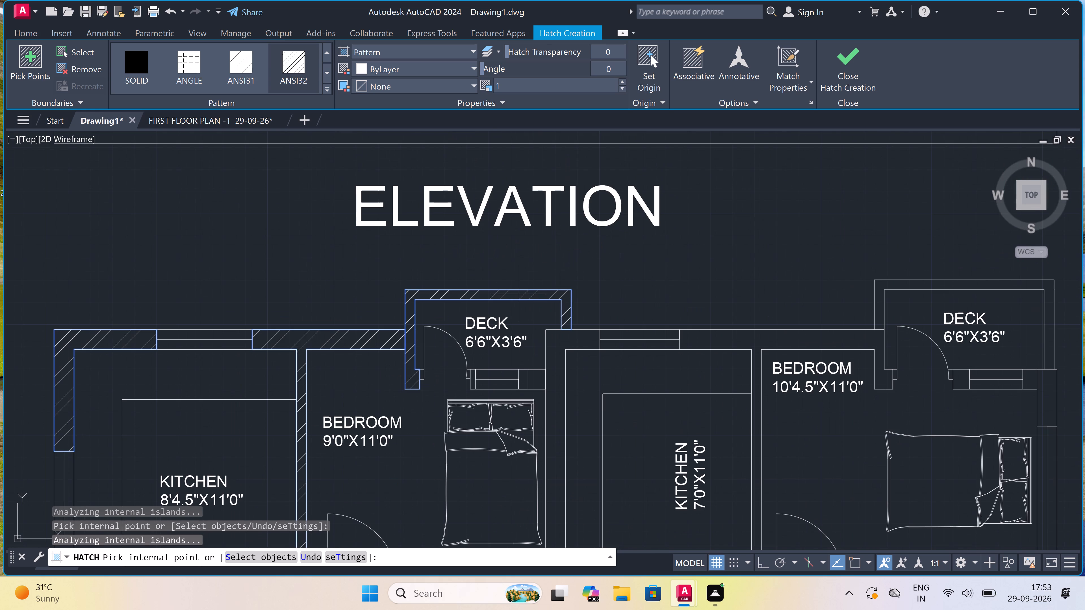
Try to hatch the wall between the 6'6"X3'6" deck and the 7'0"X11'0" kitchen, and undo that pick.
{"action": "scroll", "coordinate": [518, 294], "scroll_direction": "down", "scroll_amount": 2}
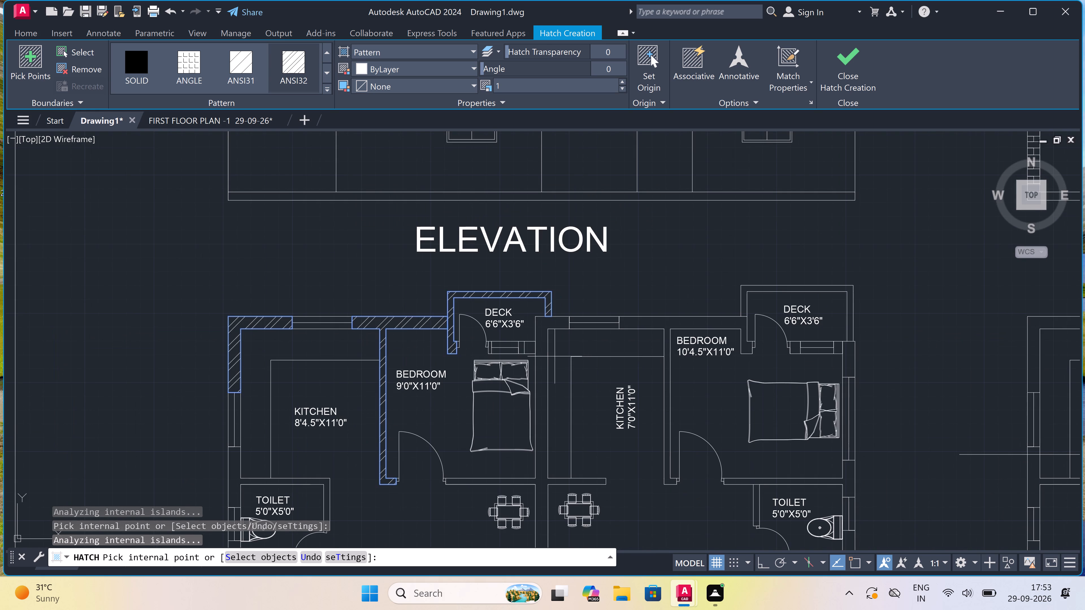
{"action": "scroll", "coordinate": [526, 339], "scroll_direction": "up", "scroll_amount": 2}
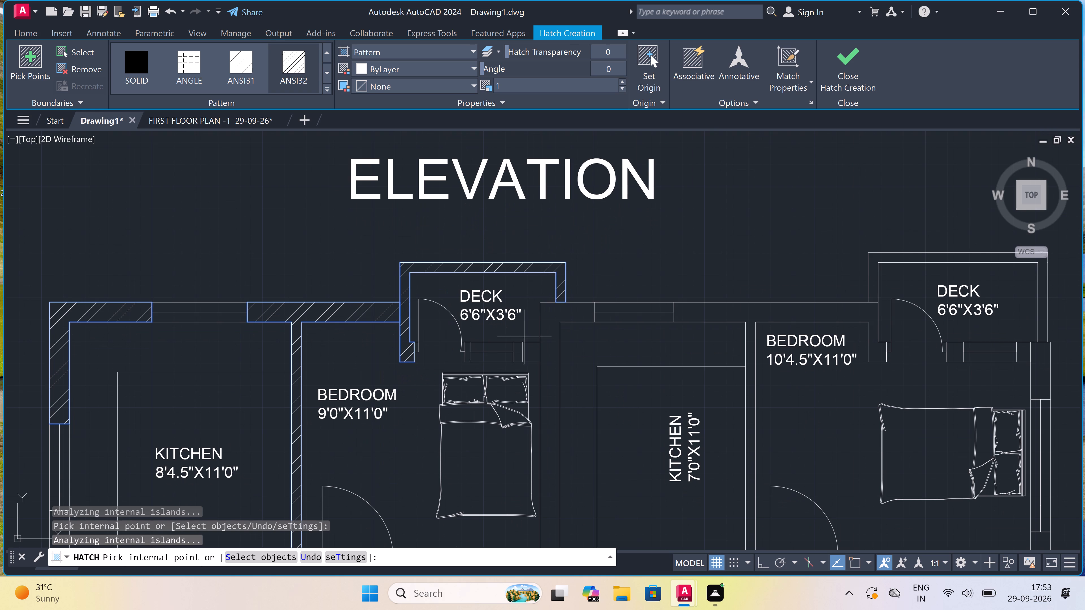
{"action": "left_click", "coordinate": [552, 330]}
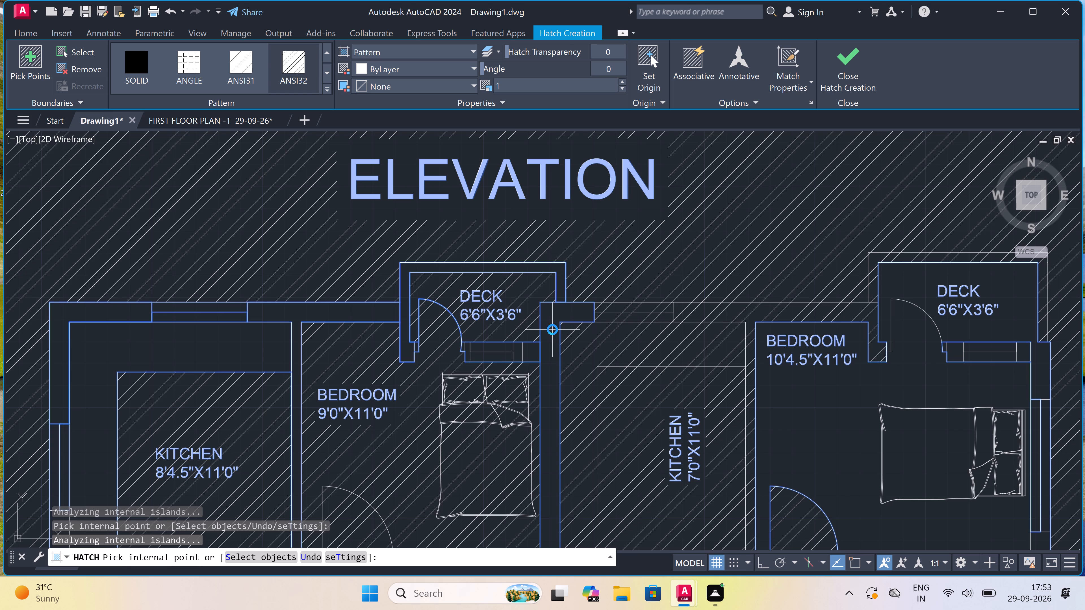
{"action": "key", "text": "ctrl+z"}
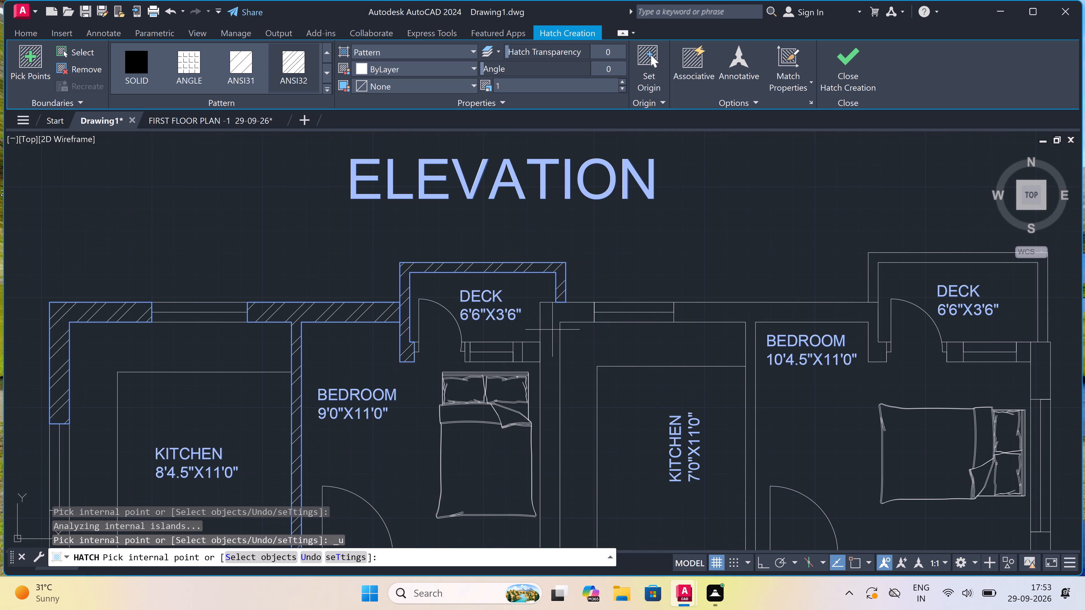
Hatch the narrow wall pieces at both ends of the window beside the 9'0"X11'0" bedroom's deck door, and end the hatch.
{"action": "scroll", "coordinate": [544, 323], "scroll_direction": "down", "scroll_amount": 3}
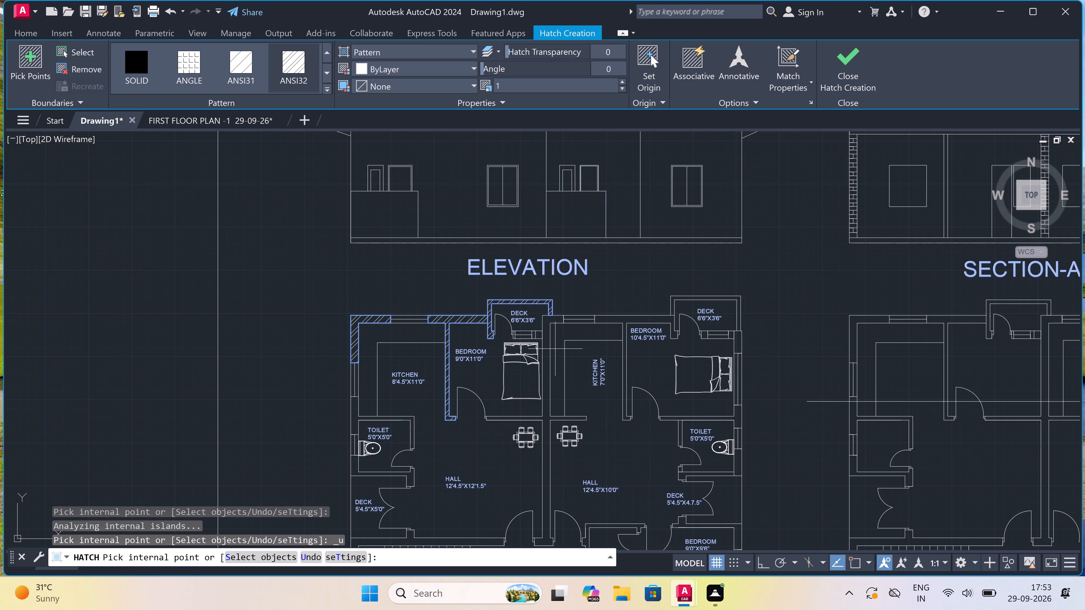
{"action": "scroll", "coordinate": [517, 331], "scroll_direction": "up", "scroll_amount": 2}
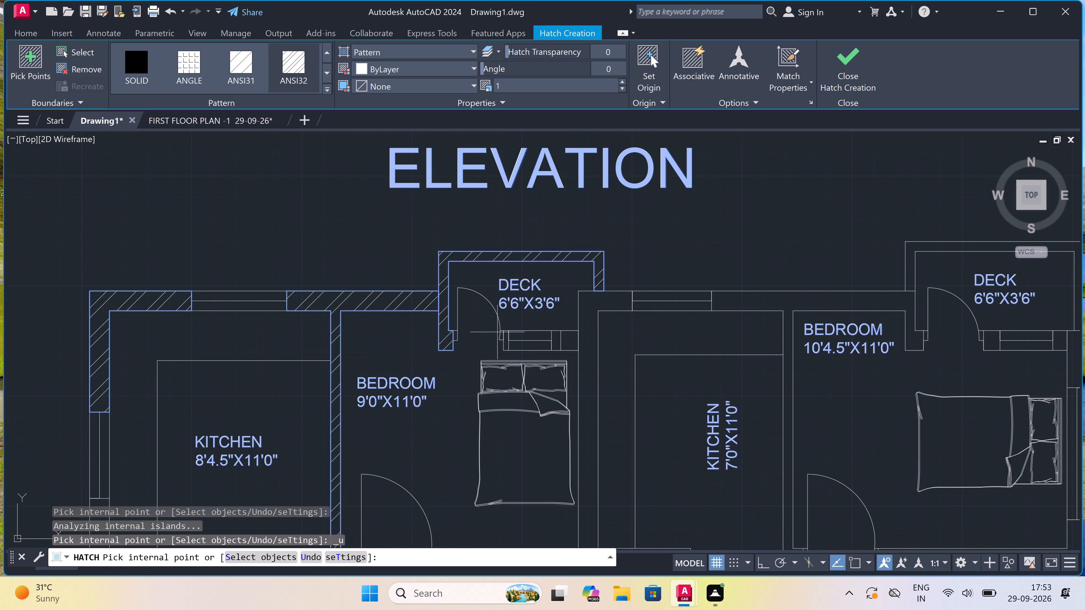
{"action": "scroll", "coordinate": [503, 329], "scroll_direction": "up", "scroll_amount": 3}
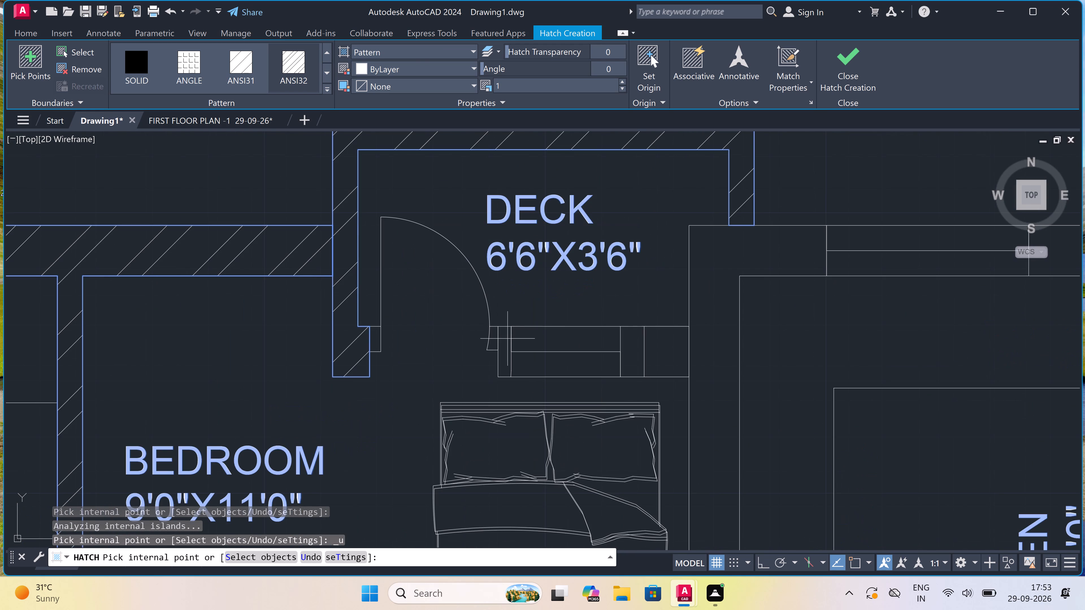
{"action": "double_click", "coordinate": [507, 340]}
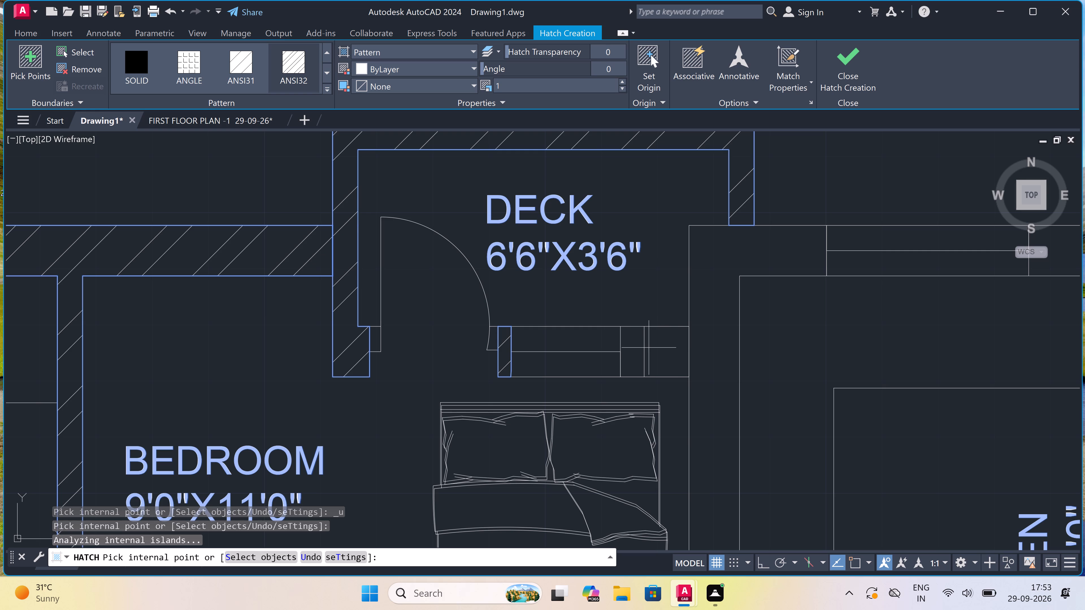
{"action": "double_click", "coordinate": [634, 348]}
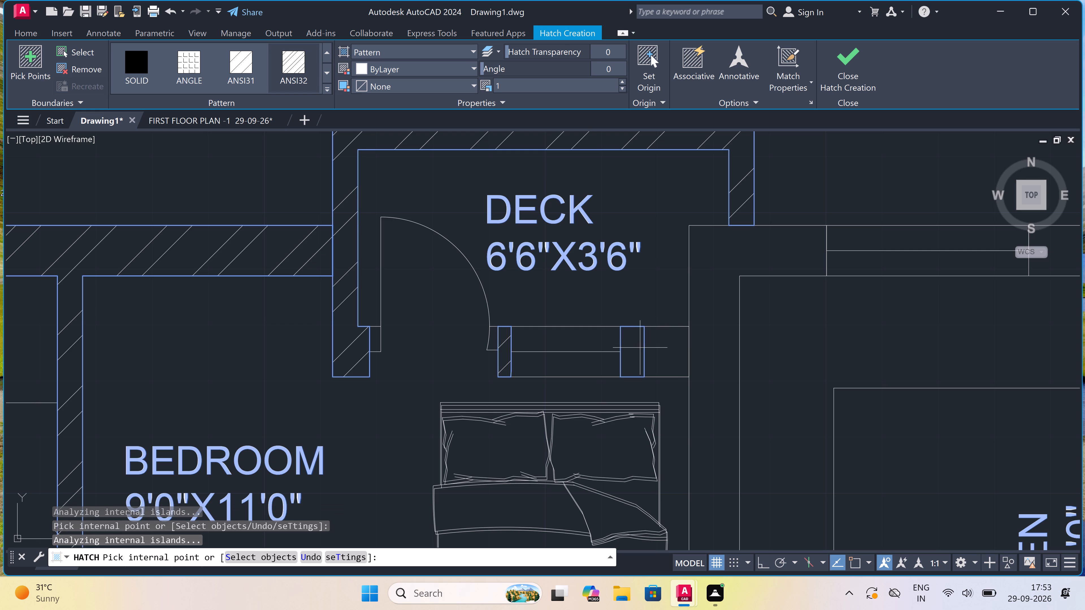
{"action": "key", "text": "Escape"}
{"action": "key", "text": "Escape"}
Trim the two lines crossing the short wall between the deck window and the wall shared with the 7'0"X11'0" kitchen.
{"action": "type", "text": "TR"}
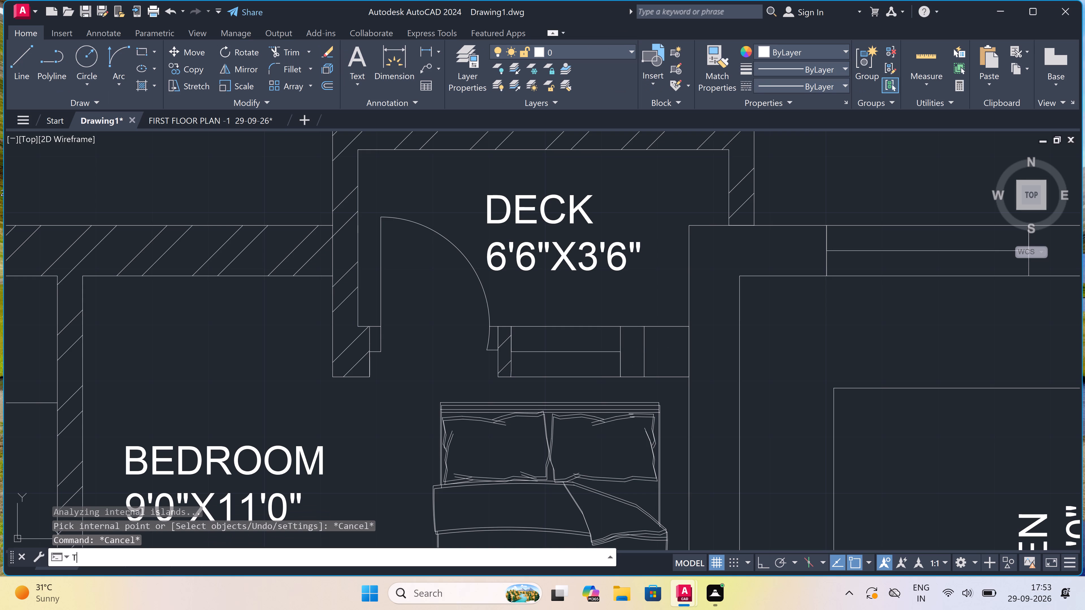
{"action": "key", "text": "space"}
{"action": "left_click", "coordinate": [636, 348]}
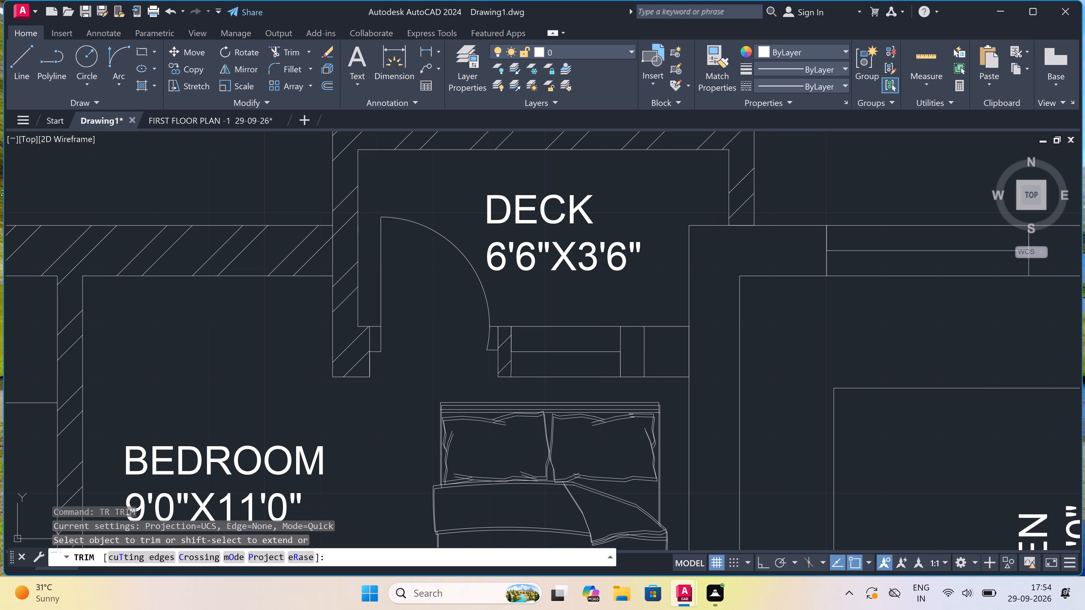
{"action": "left_click", "coordinate": [703, 351]}
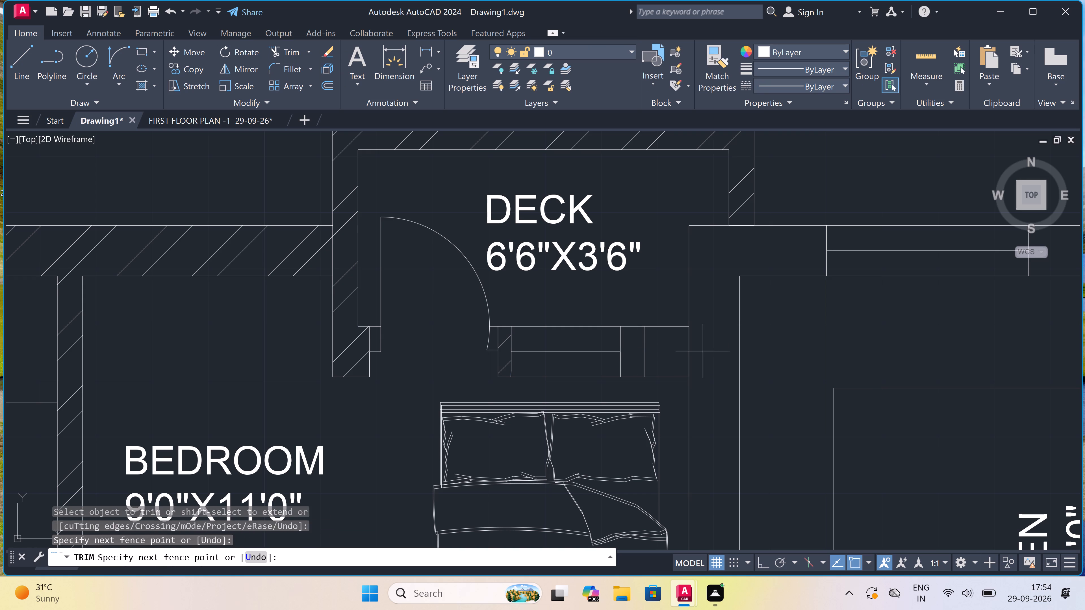
{"action": "left_click", "coordinate": [635, 352]}
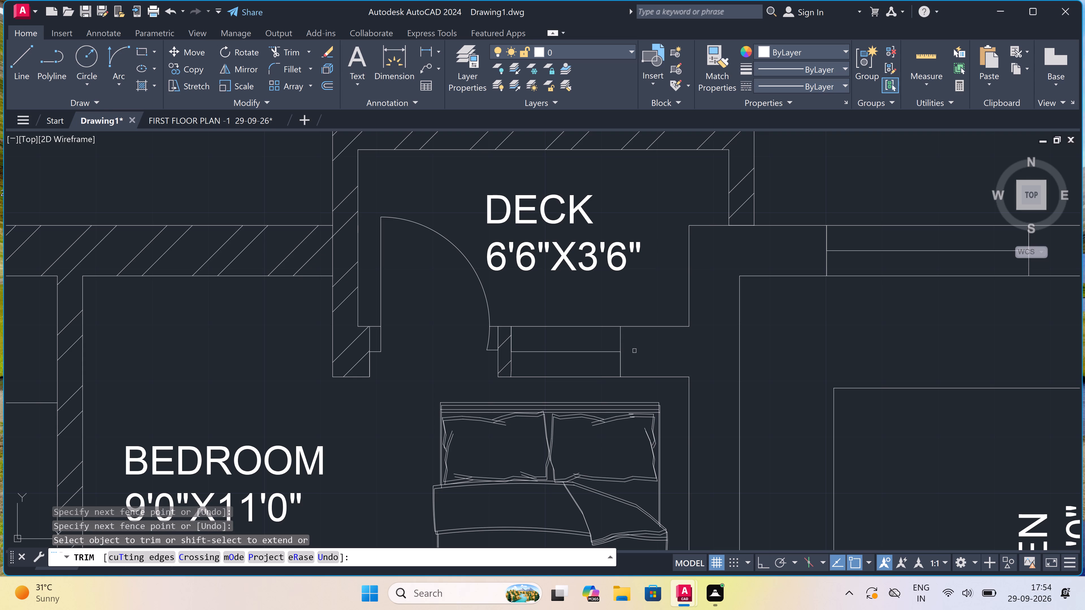
{"action": "key", "text": "Escape"}
Start a hatch matching the existing deck wall hatch and fill the shared wall between the 9'0"X11'0" bedroom and the 7'0"X11'0" kitchen.
{"action": "type", "text": "H"}
{"action": "key", "text": "space"}
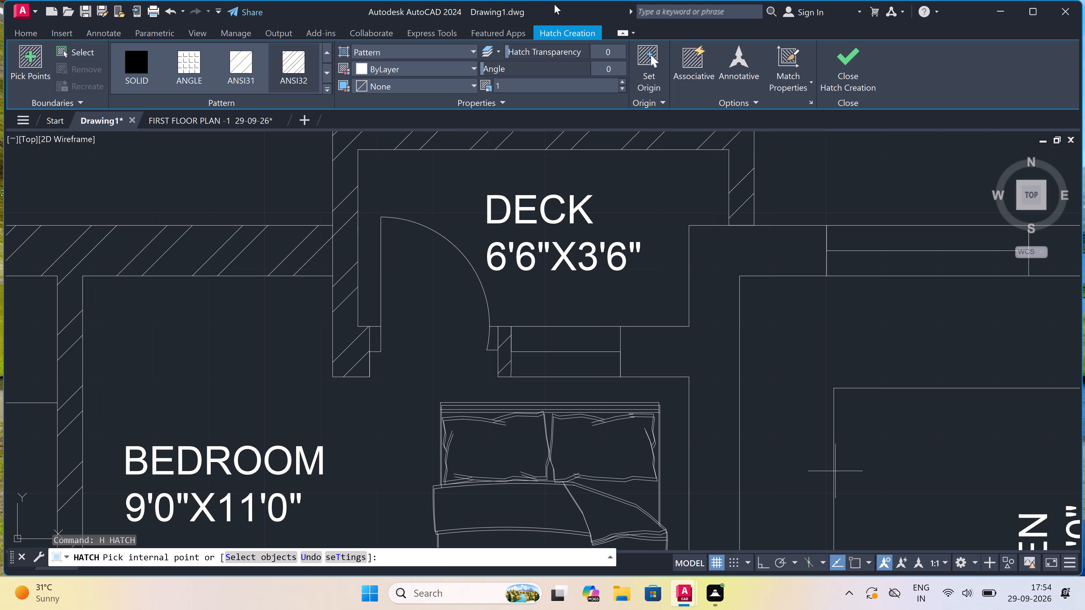
{"action": "double_click", "coordinate": [789, 57]}
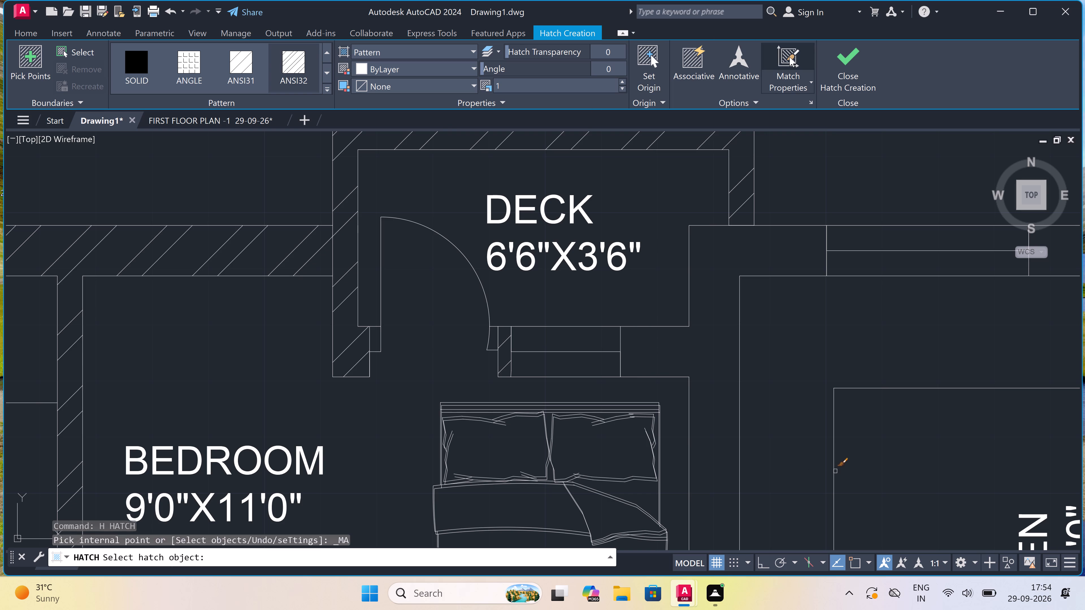
{"action": "left_click", "coordinate": [745, 174]}
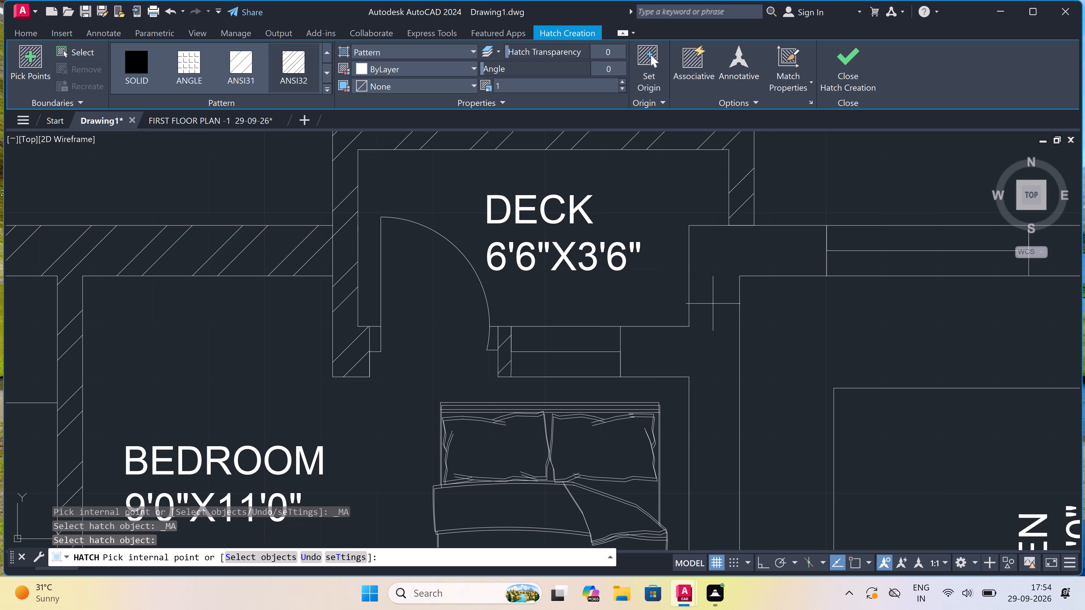
{"action": "left_click", "coordinate": [712, 303]}
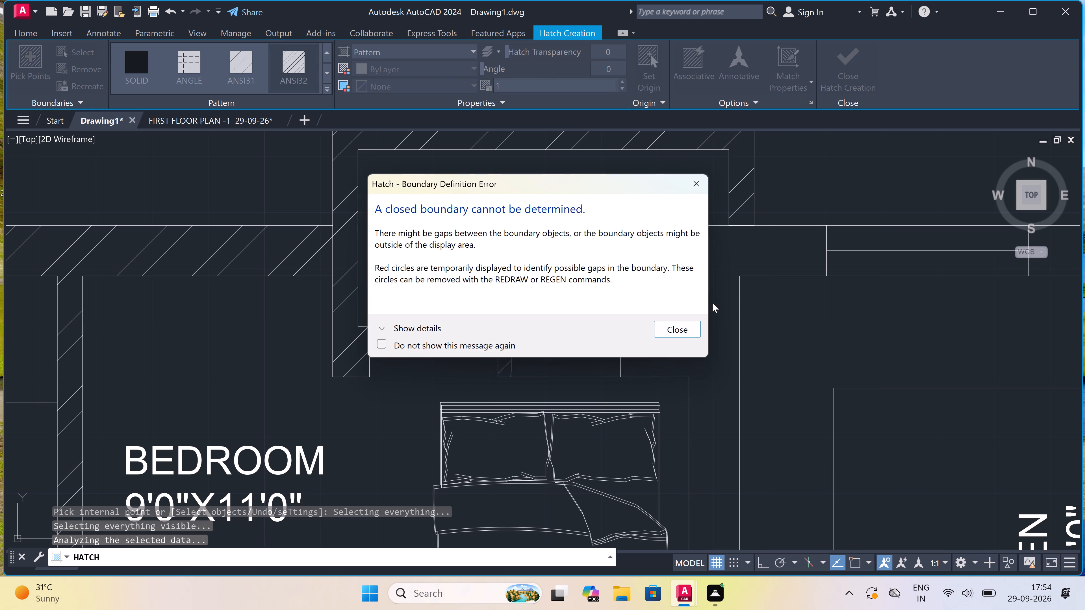
{"action": "left_click", "coordinate": [678, 326]}
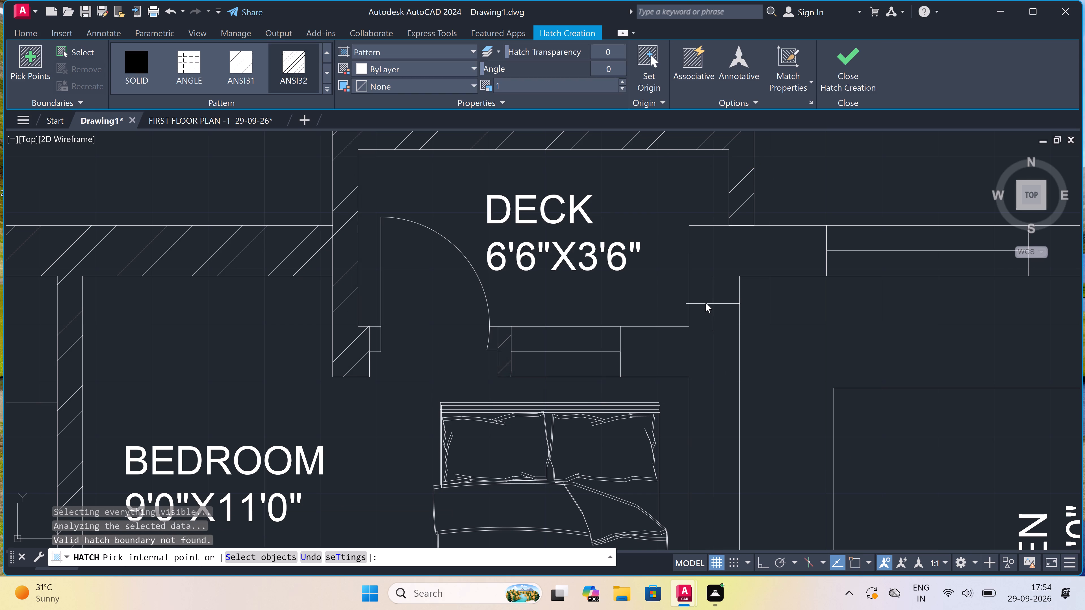
{"action": "scroll", "coordinate": [708, 297], "scroll_direction": "down", "scroll_amount": 4}
{"action": "scroll", "coordinate": [708, 306], "scroll_direction": "up", "scroll_amount": 2}
{"action": "left_click", "coordinate": [708, 308]}
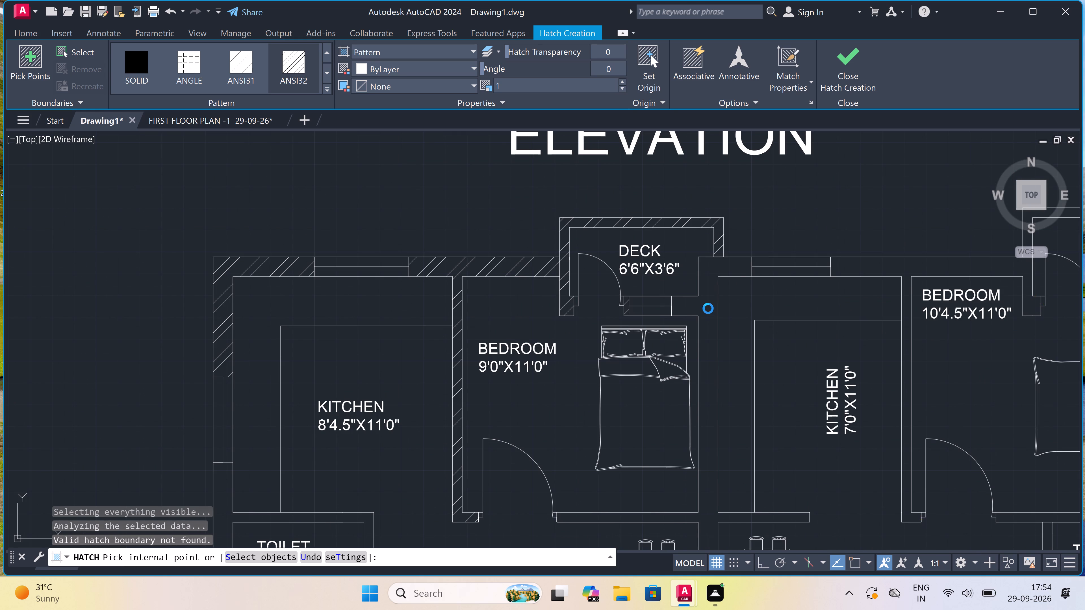
Hatch the outer wall from the 7'0"X11'0" kitchen window to the 10'4.5"X11'0" bedroom's deck door, including the partition between these rooms.
{"action": "scroll", "coordinate": [708, 308], "scroll_direction": "down", "scroll_amount": 3}
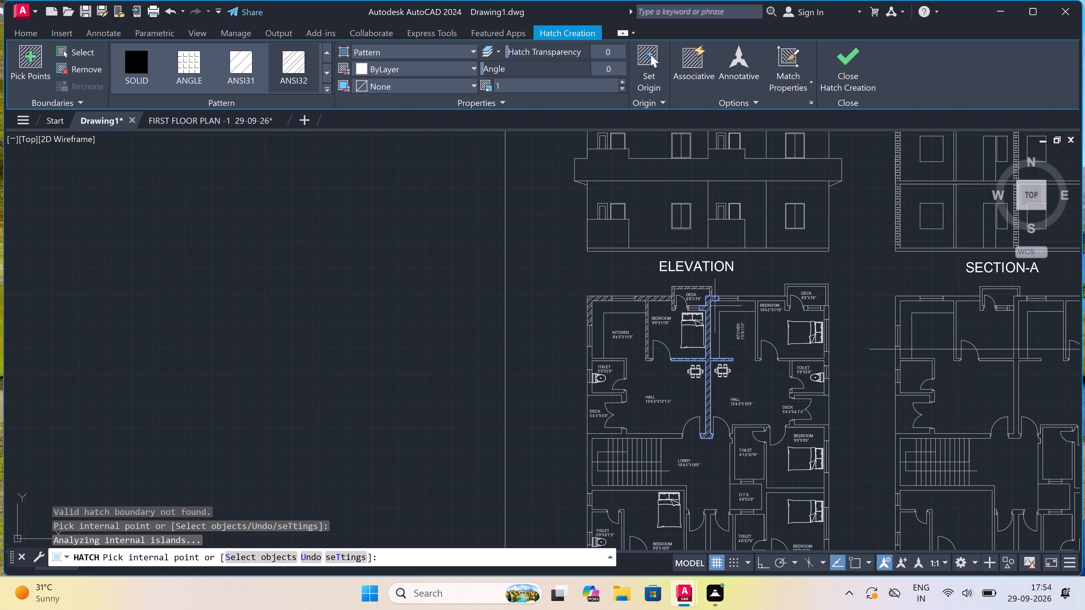
{"action": "scroll", "coordinate": [793, 288], "scroll_direction": "up", "scroll_amount": 3}
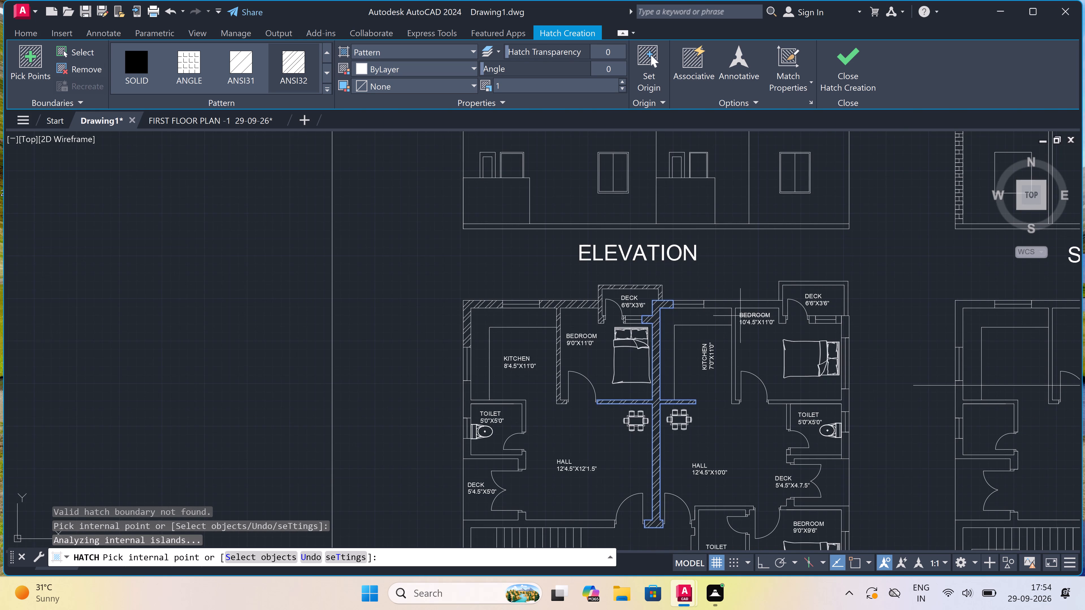
{"action": "scroll", "coordinate": [743, 305], "scroll_direction": "up", "scroll_amount": 3}
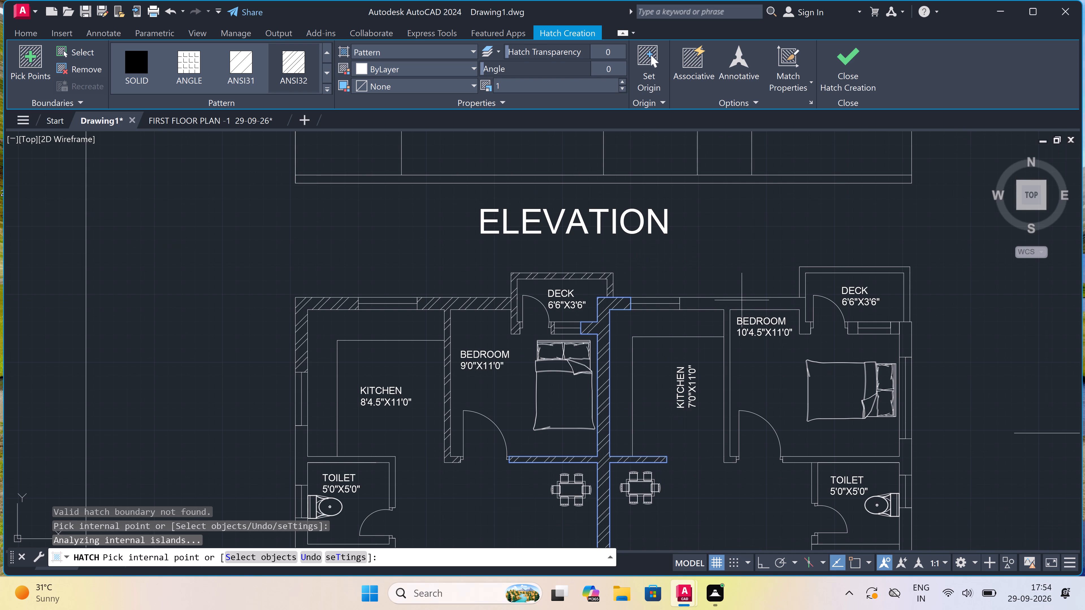
{"action": "scroll", "coordinate": [739, 302], "scroll_direction": "up", "scroll_amount": 1}
{"action": "left_click", "coordinate": [739, 302]}
Hatch the wall around the 6'6"X3'6" deck next to the 10'4.5"X11'0" bedroom.
{"action": "scroll", "coordinate": [739, 302], "scroll_direction": "down", "scroll_amount": 3}
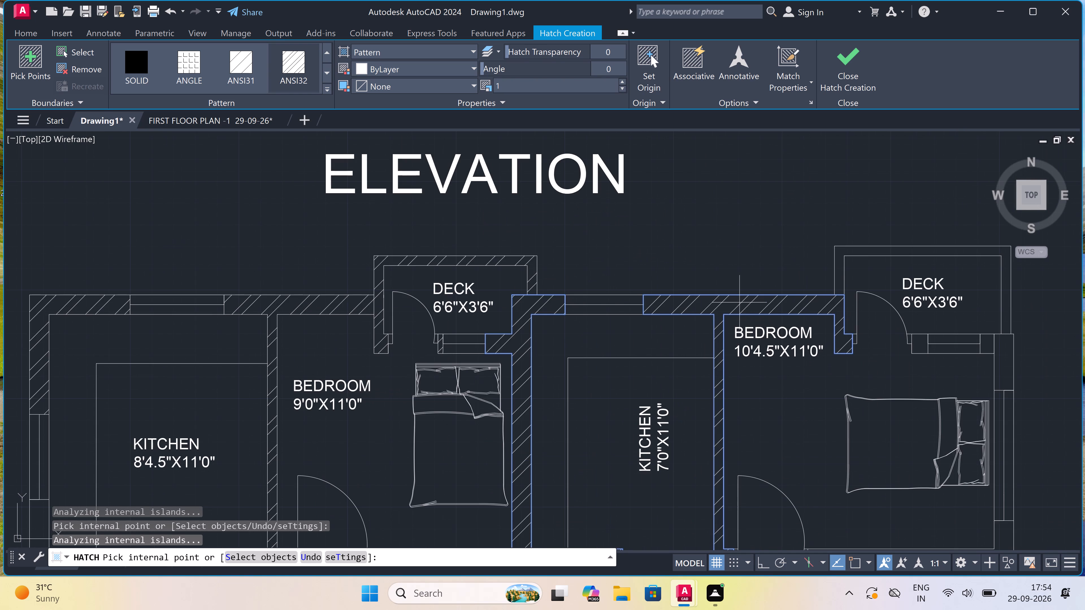
{"action": "scroll", "coordinate": [884, 271], "scroll_direction": "up", "scroll_amount": 1}
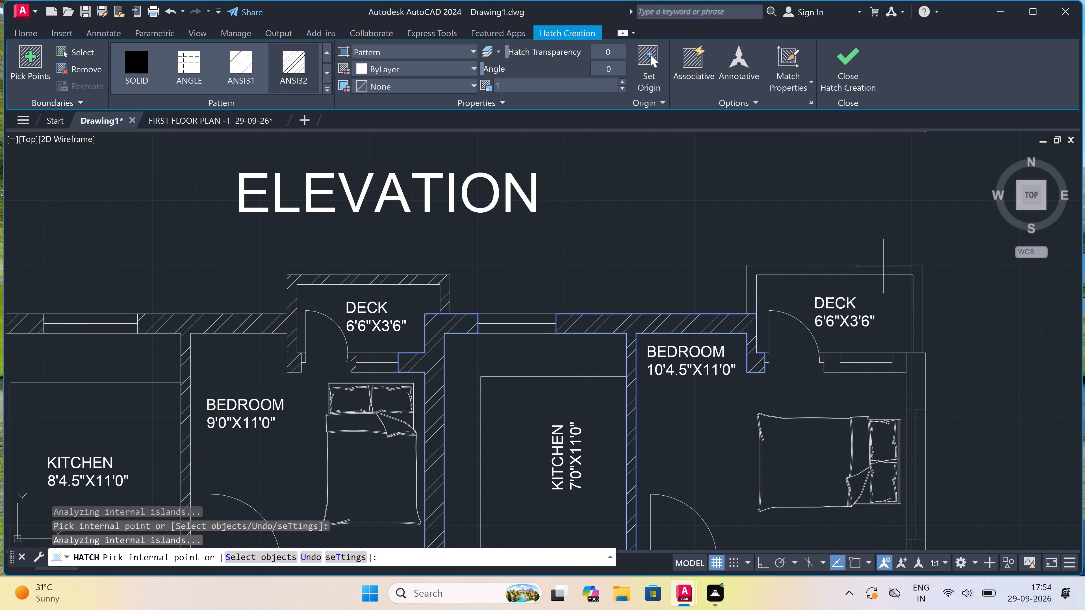
{"action": "scroll", "coordinate": [883, 265], "scroll_direction": "up", "scroll_amount": 1}
{"action": "left_click", "coordinate": [873, 274]}
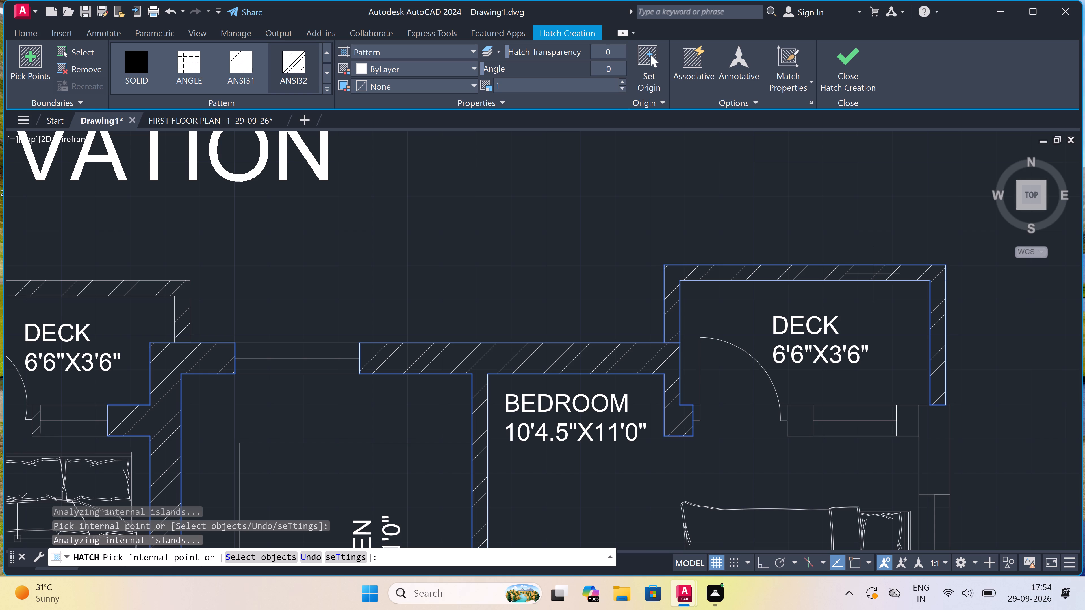
Hatch the wall pieces at both ends of the 10'4.5"X11'0" bedroom's deck-side window and the adjoining outer wall corner.
{"action": "scroll", "coordinate": [873, 274], "scroll_direction": "down", "scroll_amount": 2}
{"action": "scroll", "coordinate": [834, 368], "scroll_direction": "up", "scroll_amount": 1}
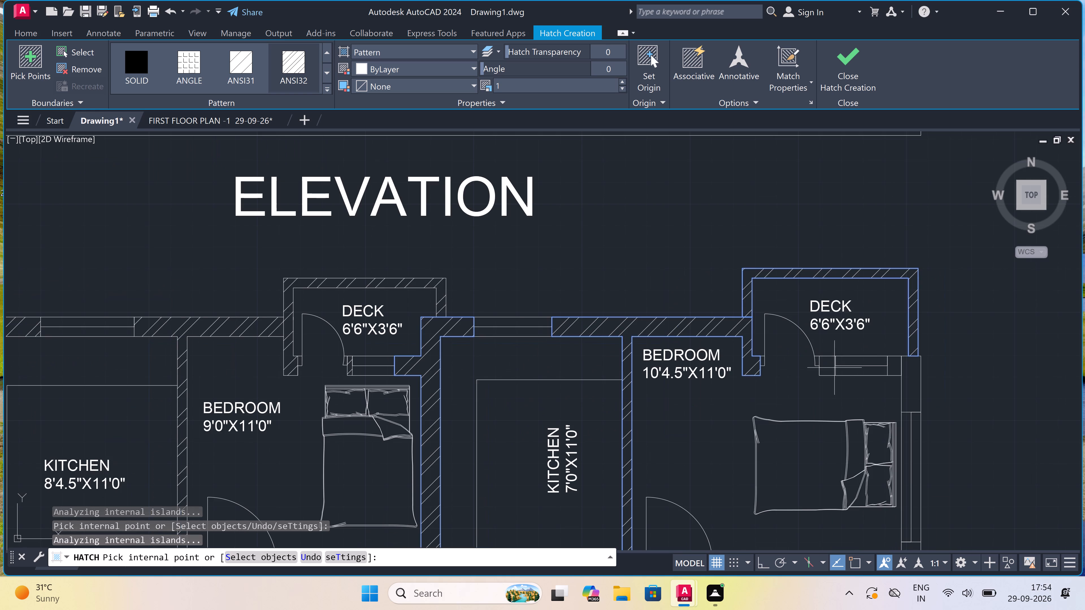
{"action": "scroll", "coordinate": [834, 368], "scroll_direction": "up", "scroll_amount": 1}
{"action": "left_click", "coordinate": [824, 361]}
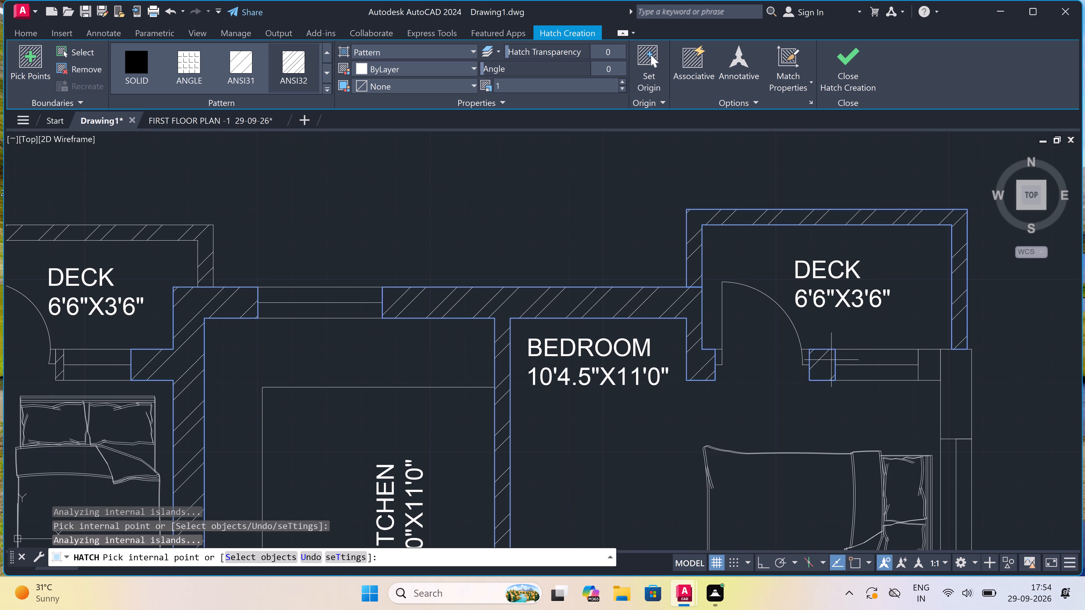
{"action": "left_click", "coordinate": [962, 361]}
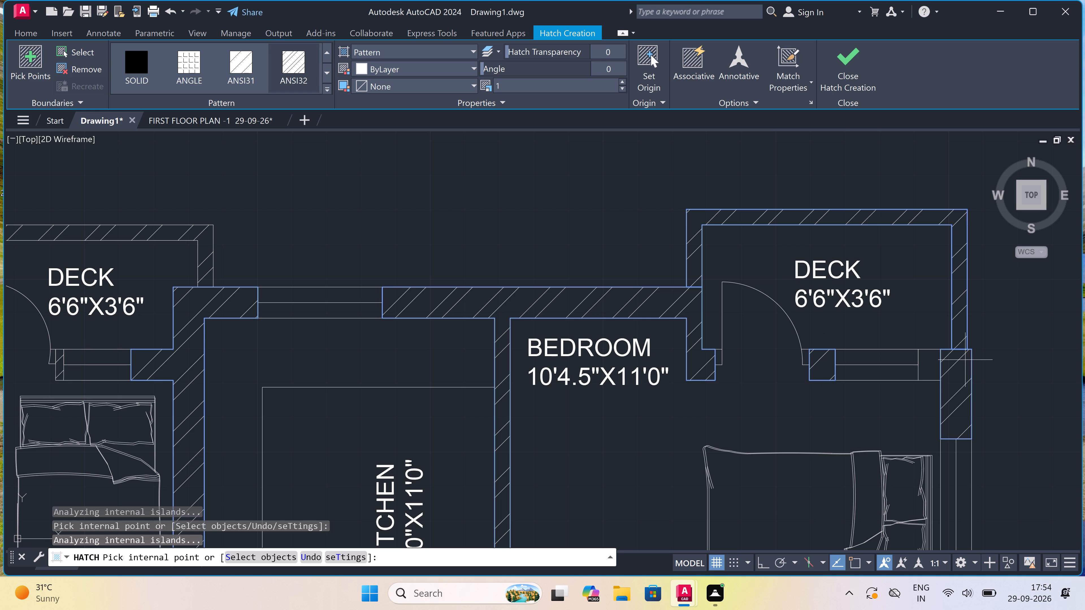
{"action": "left_click", "coordinate": [926, 363]}
Hatch the wall between the 10'4.5"X11'0" bedroom and its 5'0"X5'0" toilet, including the outer wall piece between their windows.
{"action": "scroll", "coordinate": [701, 309], "scroll_direction": "down", "scroll_amount": 4}
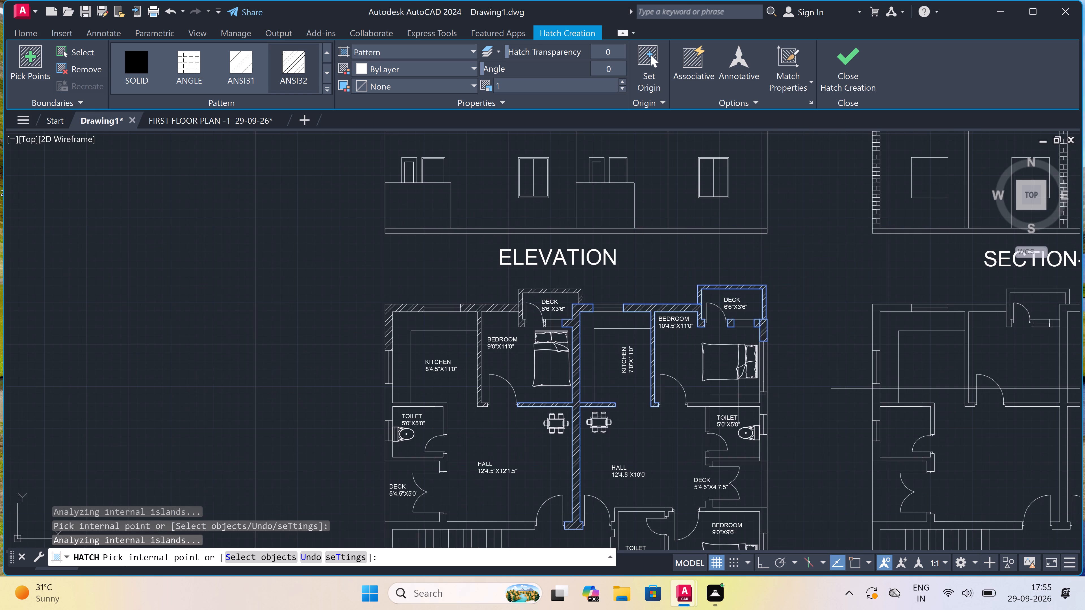
{"action": "scroll", "coordinate": [757, 412], "scroll_direction": "up", "scroll_amount": 2}
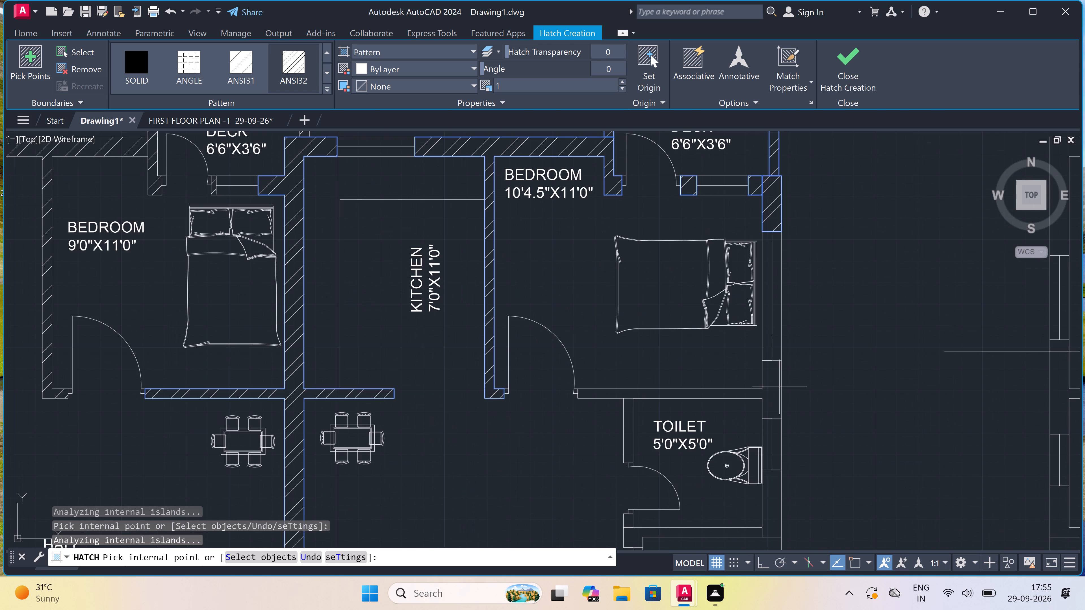
{"action": "left_click", "coordinate": [774, 391]}
Hatch that 5'0"X5'0" toilet's remaining walls: the outer piece beyond its window, the deck-side wall and the wall beside its door.
{"action": "scroll", "coordinate": [746, 356], "scroll_direction": "down", "scroll_amount": 4}
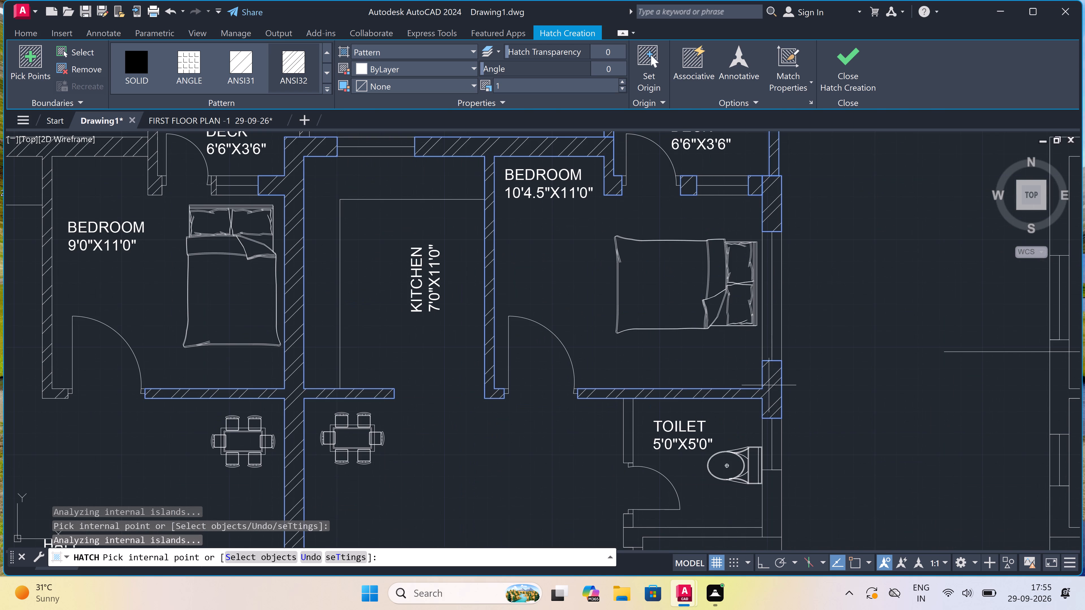
{"action": "scroll", "coordinate": [694, 314], "scroll_direction": "down", "scroll_amount": 2}
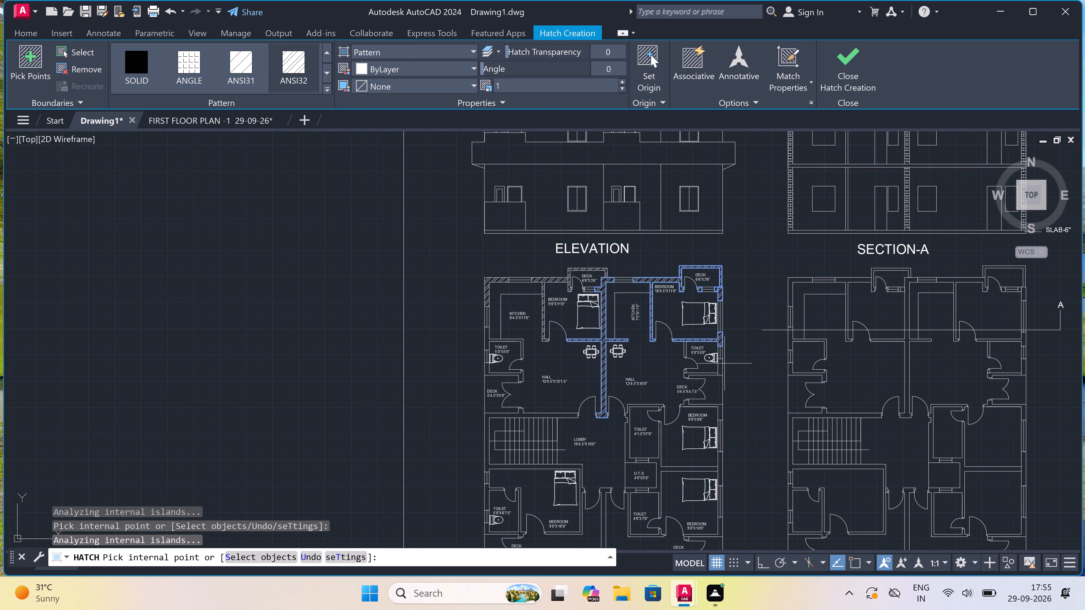
{"action": "scroll", "coordinate": [730, 385], "scroll_direction": "up", "scroll_amount": 2}
{"action": "scroll", "coordinate": [711, 362], "scroll_direction": "up", "scroll_amount": 2}
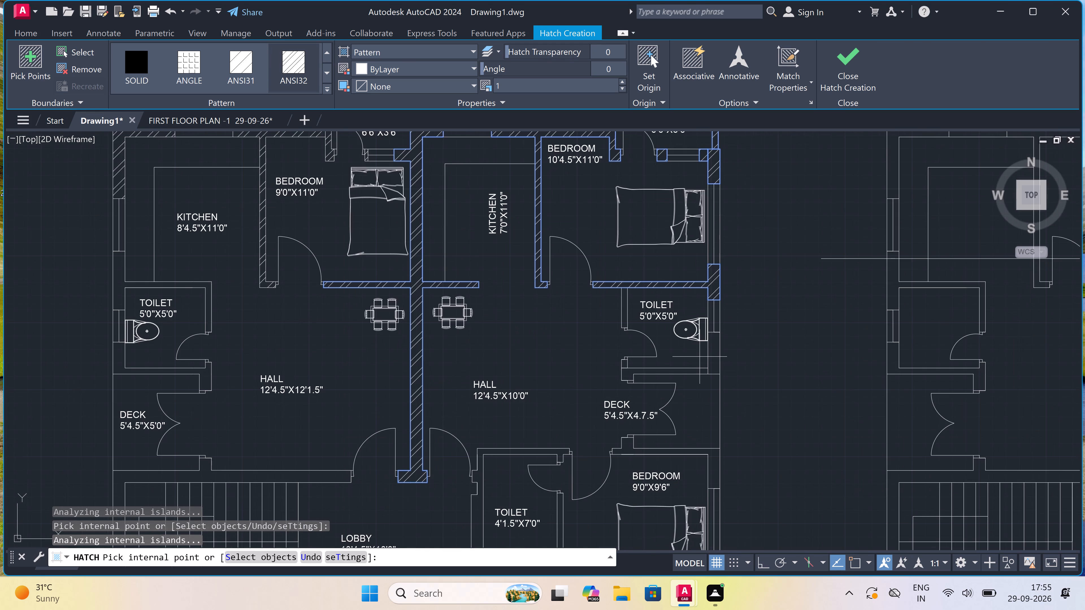
{"action": "scroll", "coordinate": [714, 358], "scroll_direction": "up", "scroll_amount": 2}
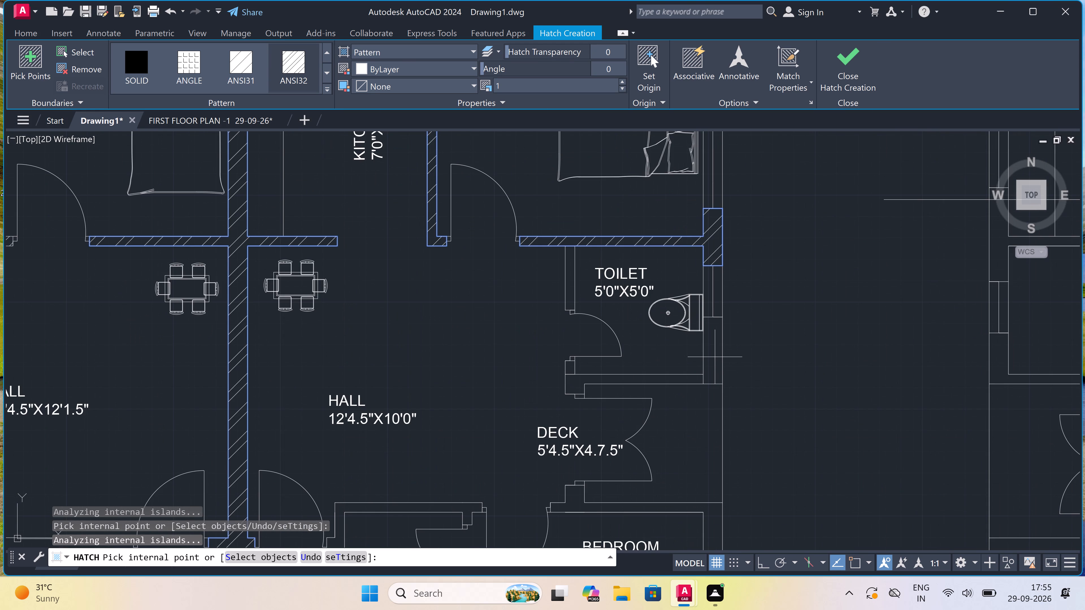
{"action": "left_click", "coordinate": [715, 357]}
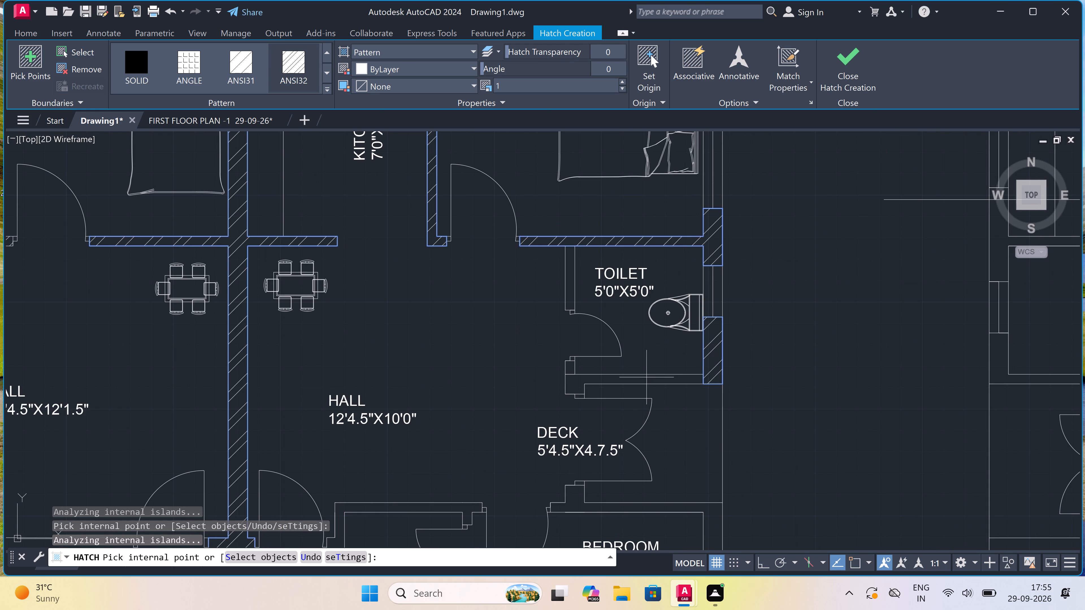
{"action": "left_click", "coordinate": [641, 380]}
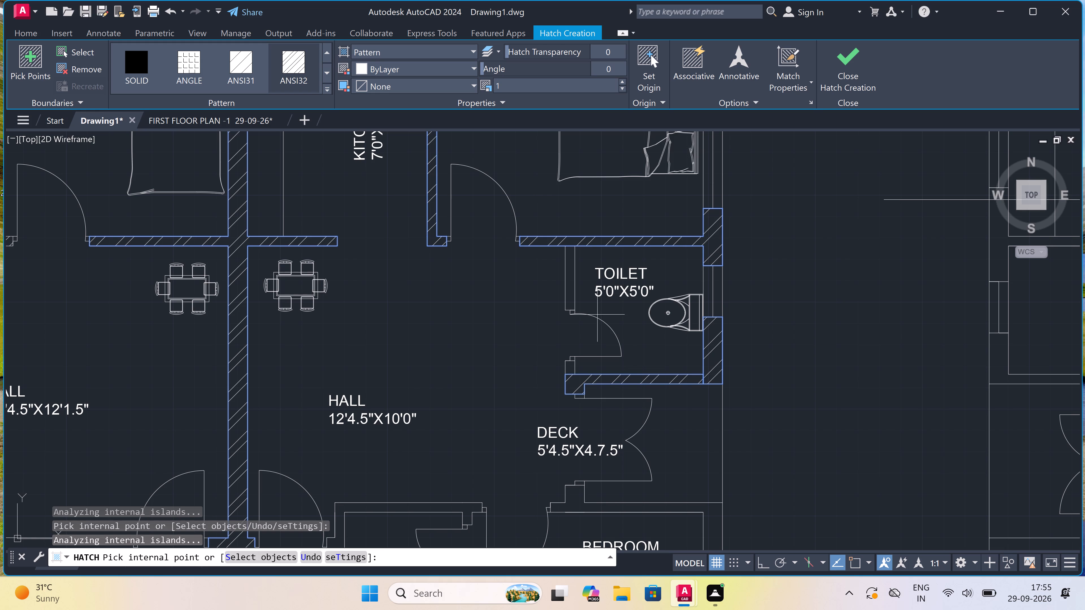
{"action": "left_click", "coordinate": [567, 272]}
Hatch the wall between the 5'4.5"X4.7.5" deck and the 9'0"X9'6" bedroom, including the outer wall down to the bedroom window.
{"action": "scroll", "coordinate": [581, 251], "scroll_direction": "down", "scroll_amount": 4}
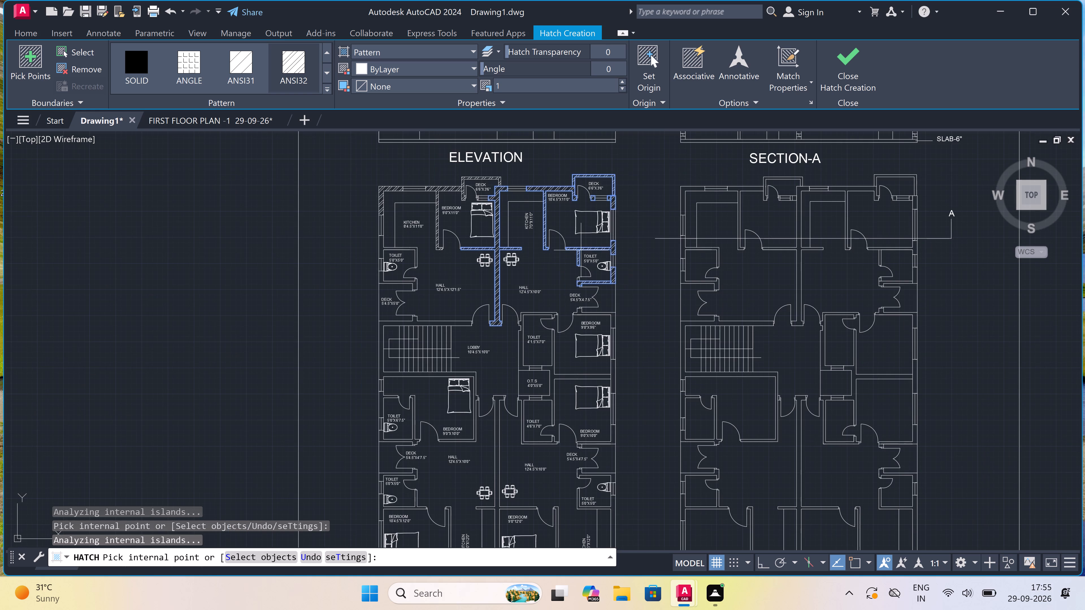
{"action": "scroll", "coordinate": [606, 307], "scroll_direction": "up", "scroll_amount": 2}
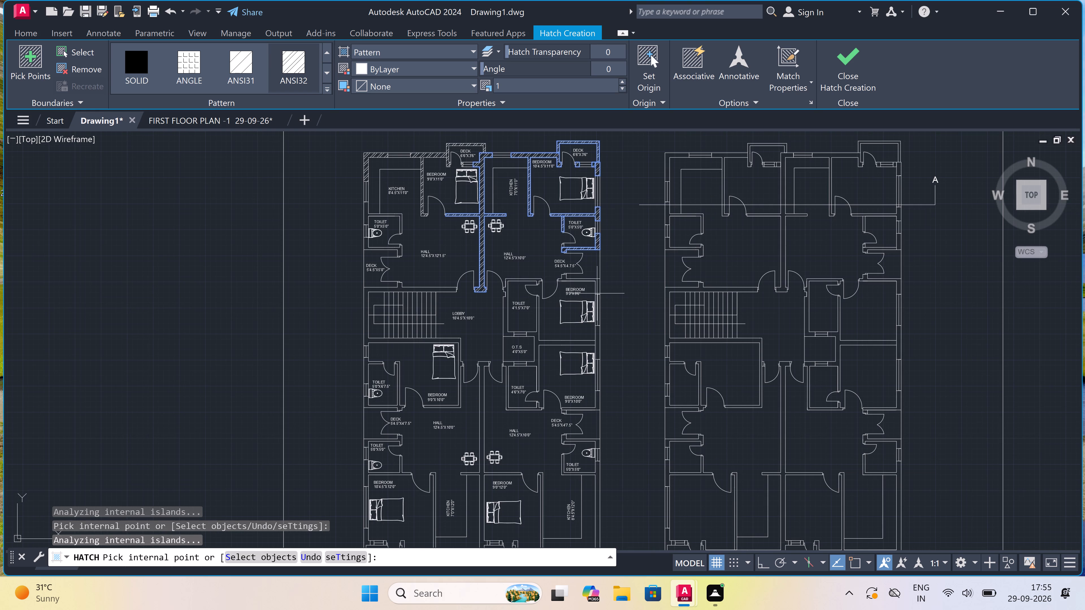
{"action": "scroll", "coordinate": [590, 278], "scroll_direction": "up", "scroll_amount": 4}
{"action": "left_click", "coordinate": [578, 283]}
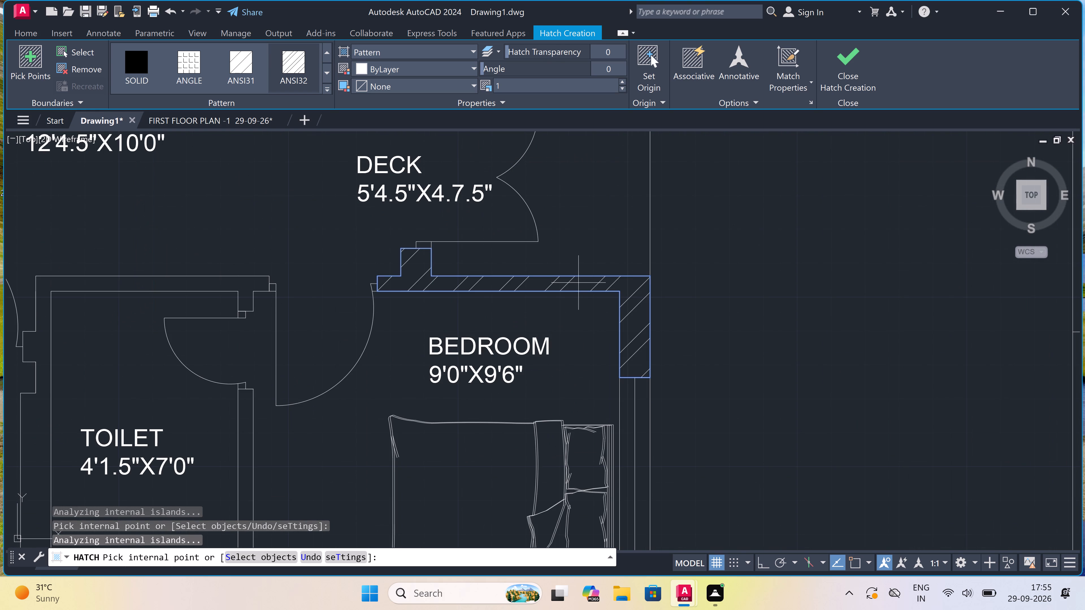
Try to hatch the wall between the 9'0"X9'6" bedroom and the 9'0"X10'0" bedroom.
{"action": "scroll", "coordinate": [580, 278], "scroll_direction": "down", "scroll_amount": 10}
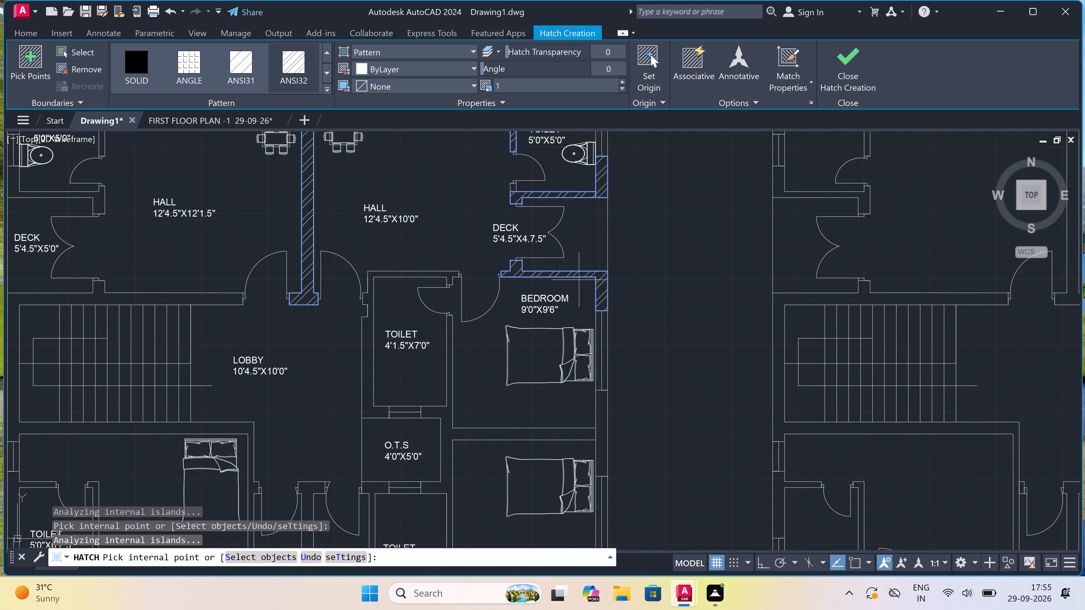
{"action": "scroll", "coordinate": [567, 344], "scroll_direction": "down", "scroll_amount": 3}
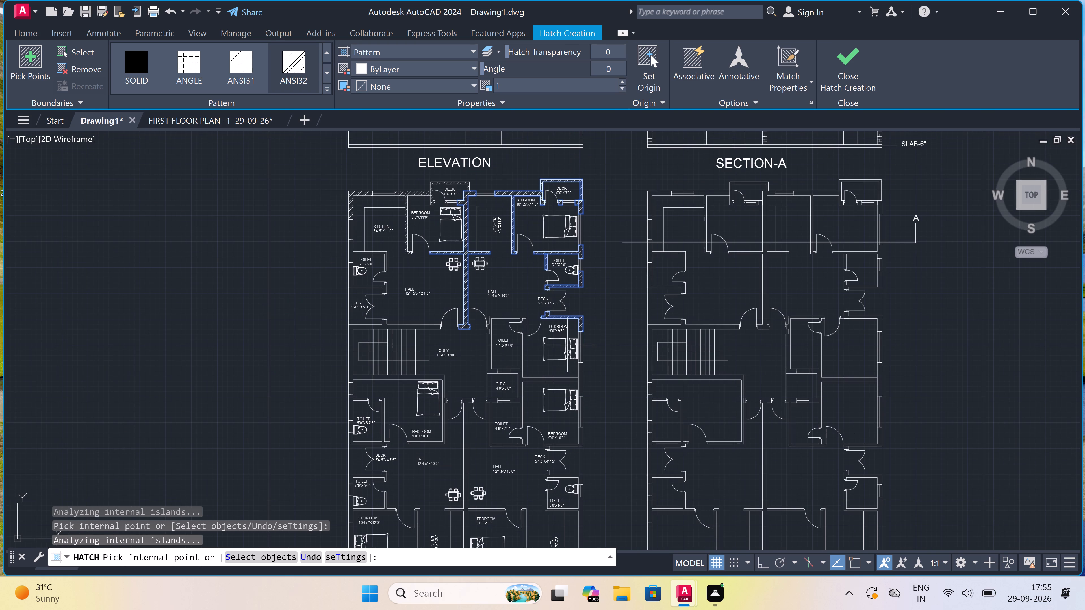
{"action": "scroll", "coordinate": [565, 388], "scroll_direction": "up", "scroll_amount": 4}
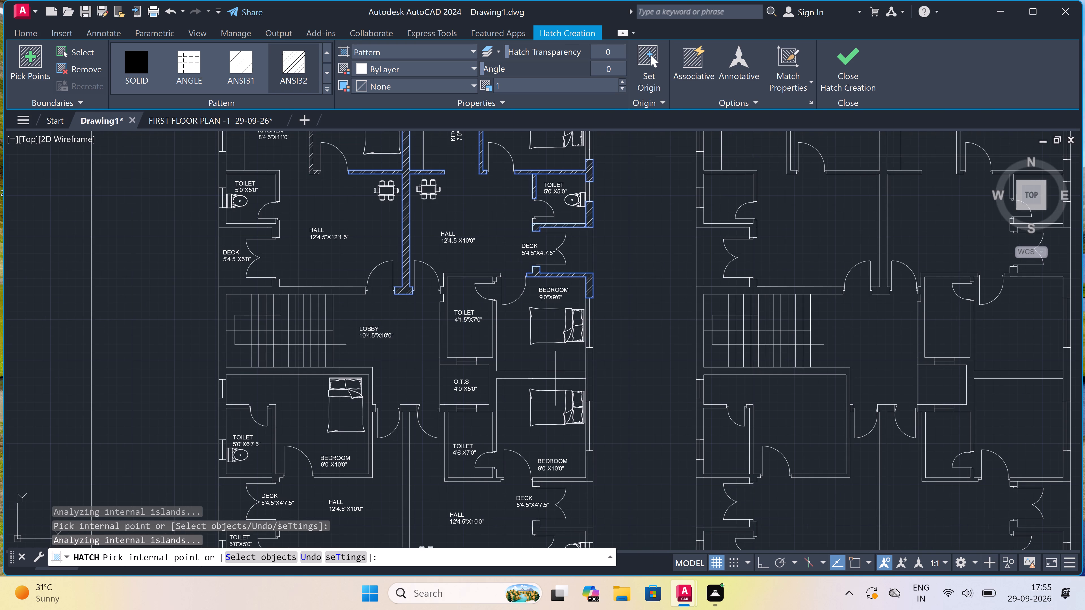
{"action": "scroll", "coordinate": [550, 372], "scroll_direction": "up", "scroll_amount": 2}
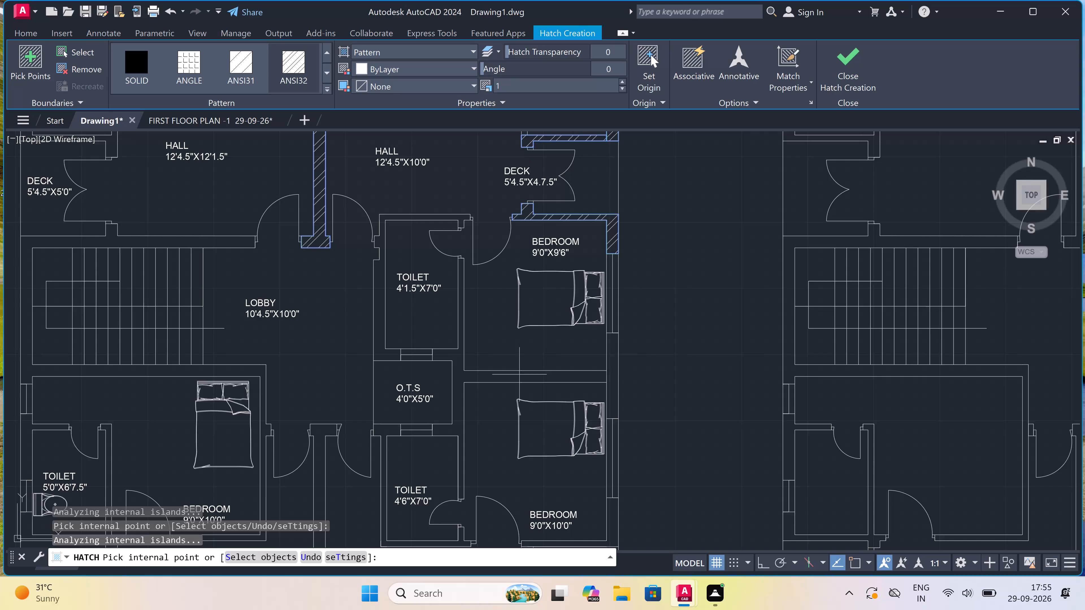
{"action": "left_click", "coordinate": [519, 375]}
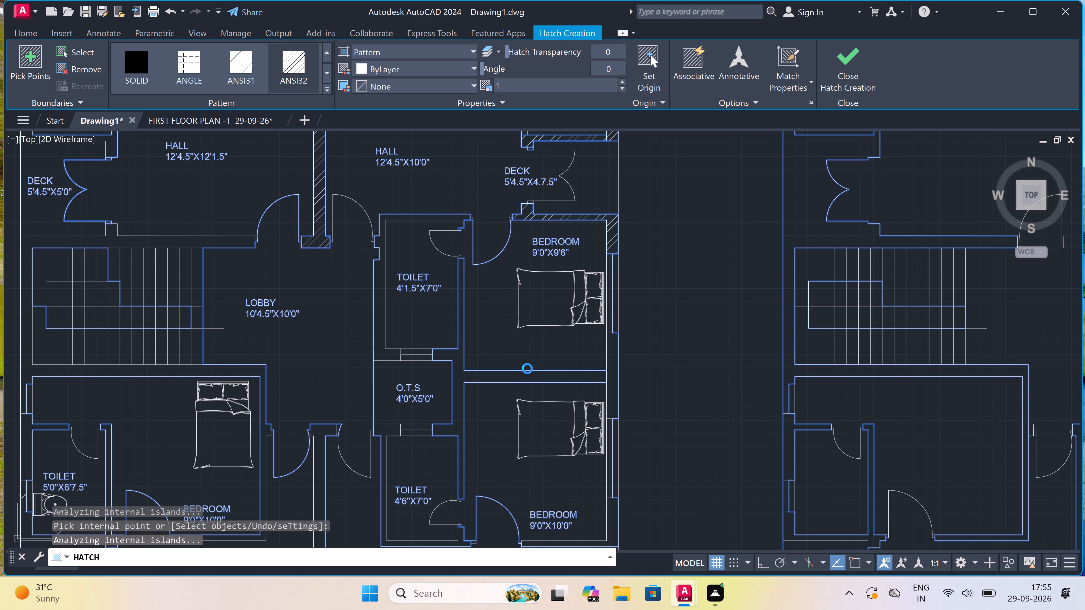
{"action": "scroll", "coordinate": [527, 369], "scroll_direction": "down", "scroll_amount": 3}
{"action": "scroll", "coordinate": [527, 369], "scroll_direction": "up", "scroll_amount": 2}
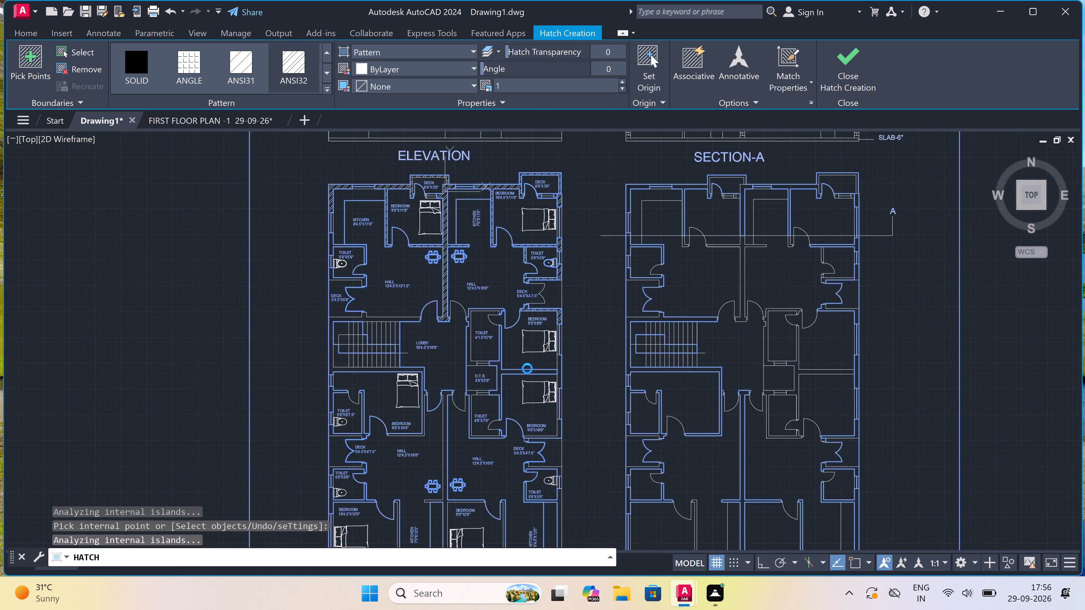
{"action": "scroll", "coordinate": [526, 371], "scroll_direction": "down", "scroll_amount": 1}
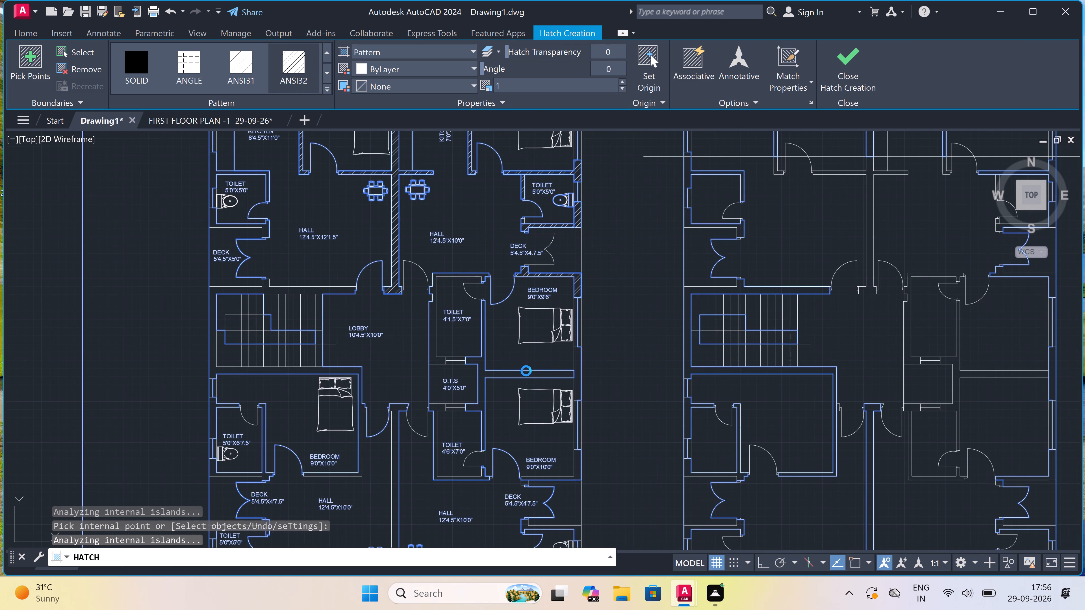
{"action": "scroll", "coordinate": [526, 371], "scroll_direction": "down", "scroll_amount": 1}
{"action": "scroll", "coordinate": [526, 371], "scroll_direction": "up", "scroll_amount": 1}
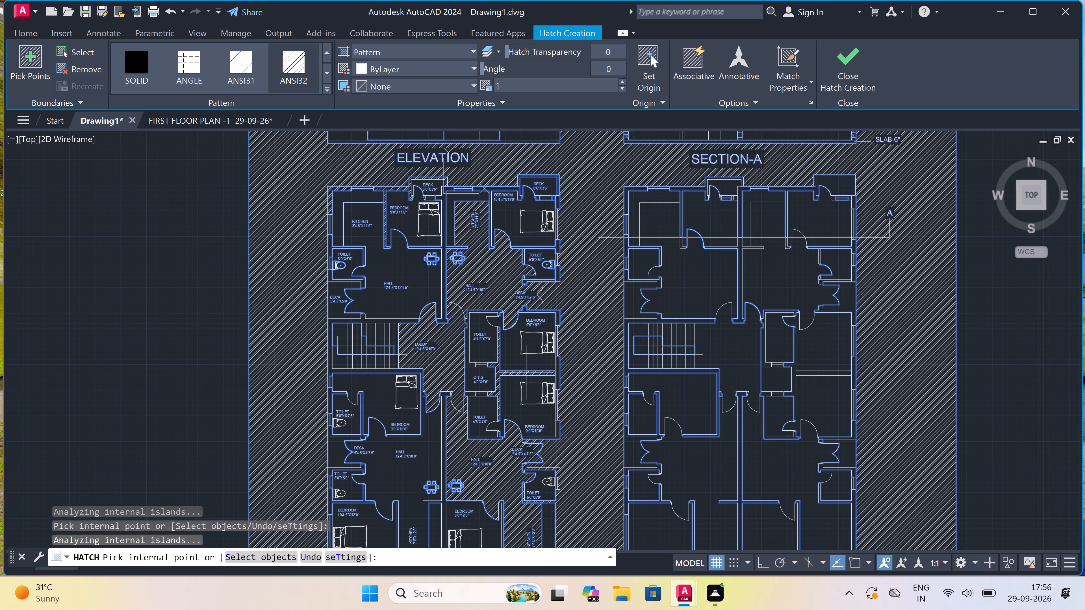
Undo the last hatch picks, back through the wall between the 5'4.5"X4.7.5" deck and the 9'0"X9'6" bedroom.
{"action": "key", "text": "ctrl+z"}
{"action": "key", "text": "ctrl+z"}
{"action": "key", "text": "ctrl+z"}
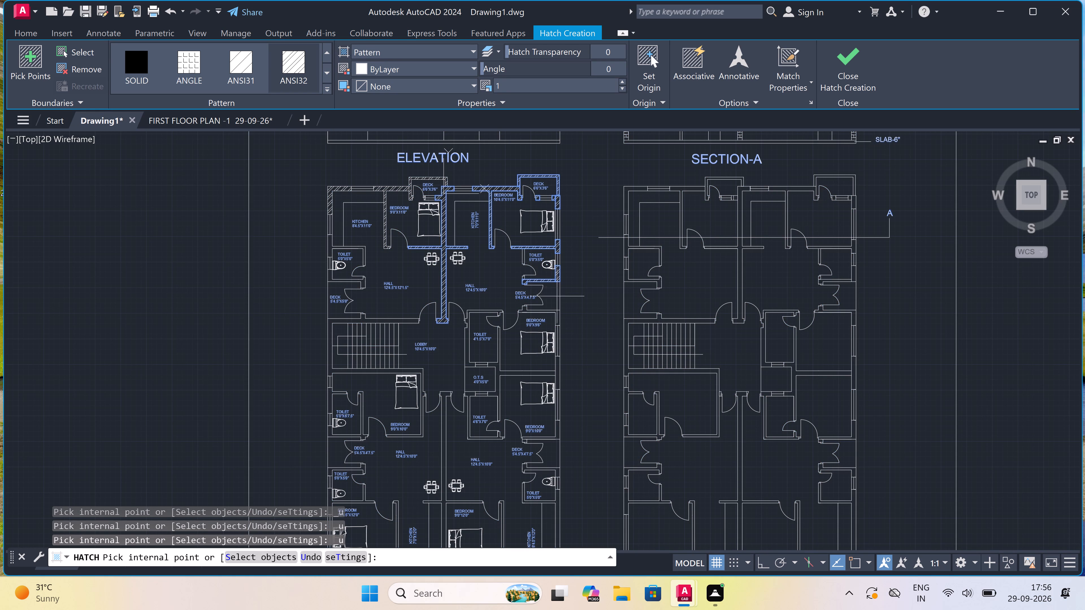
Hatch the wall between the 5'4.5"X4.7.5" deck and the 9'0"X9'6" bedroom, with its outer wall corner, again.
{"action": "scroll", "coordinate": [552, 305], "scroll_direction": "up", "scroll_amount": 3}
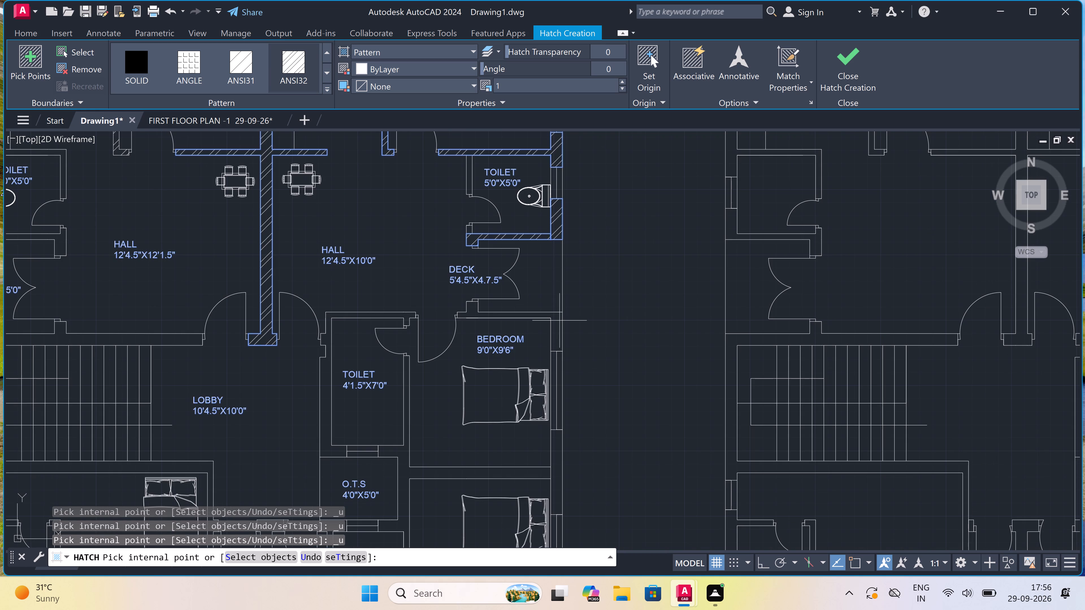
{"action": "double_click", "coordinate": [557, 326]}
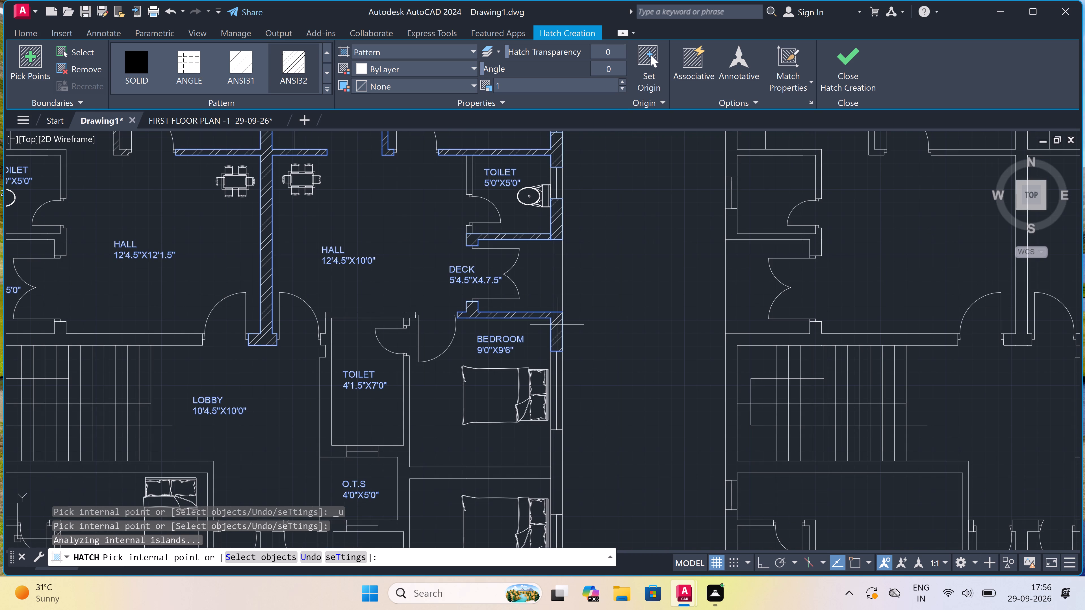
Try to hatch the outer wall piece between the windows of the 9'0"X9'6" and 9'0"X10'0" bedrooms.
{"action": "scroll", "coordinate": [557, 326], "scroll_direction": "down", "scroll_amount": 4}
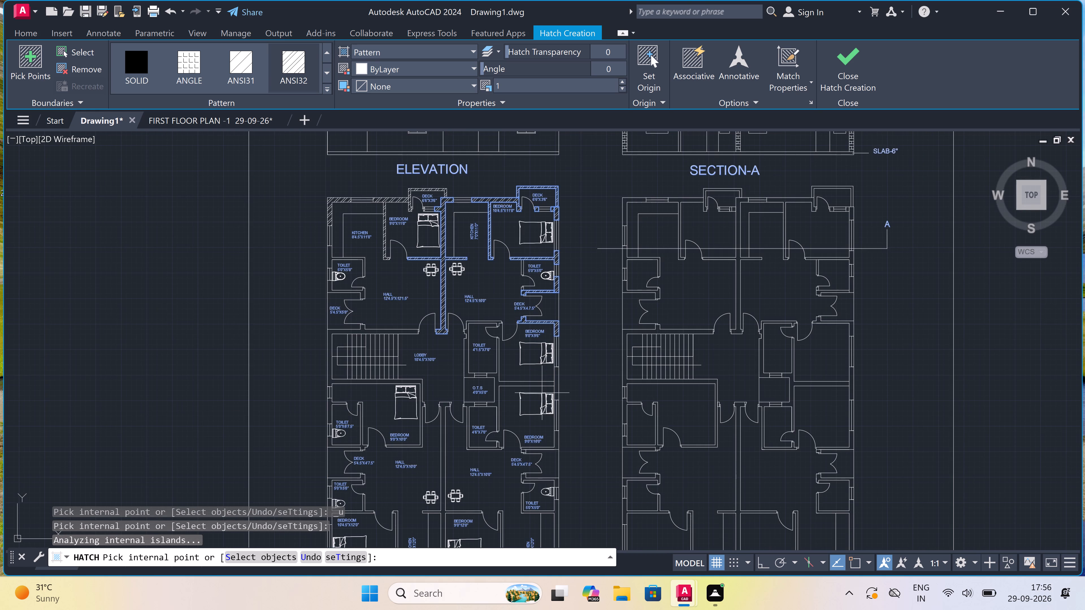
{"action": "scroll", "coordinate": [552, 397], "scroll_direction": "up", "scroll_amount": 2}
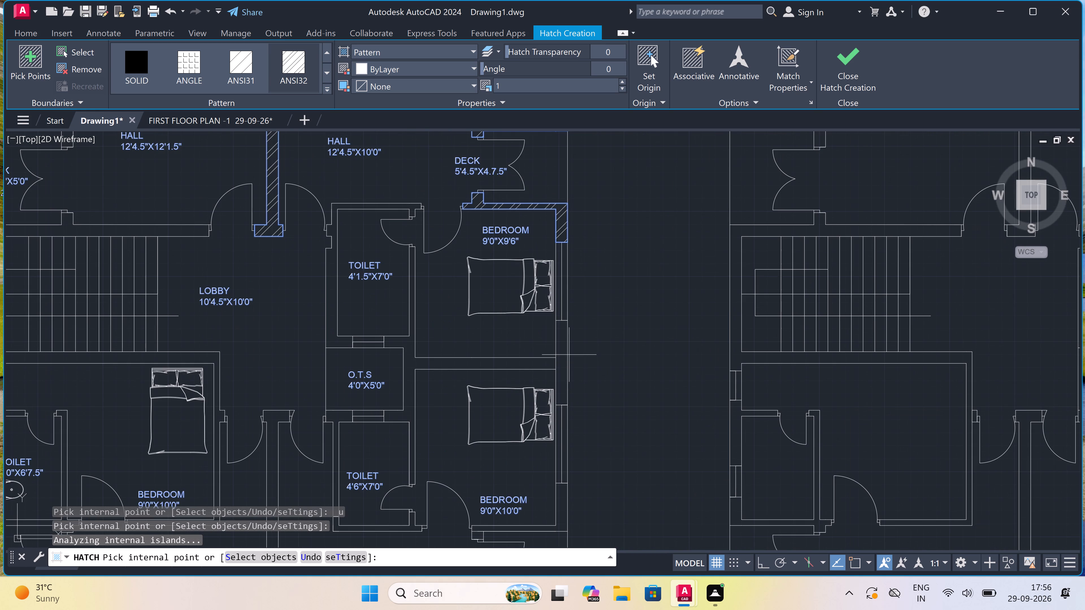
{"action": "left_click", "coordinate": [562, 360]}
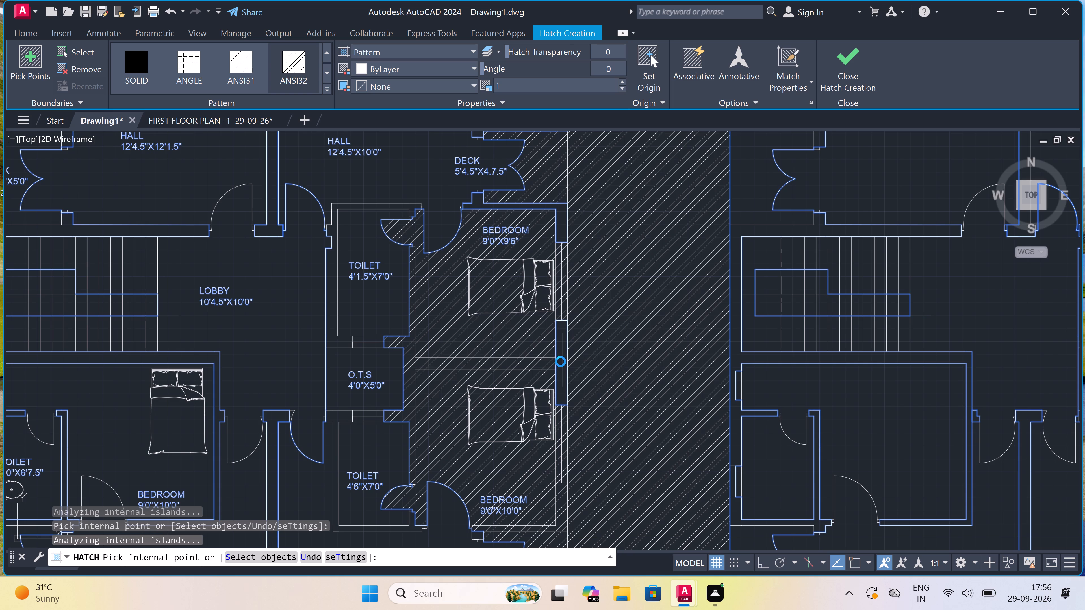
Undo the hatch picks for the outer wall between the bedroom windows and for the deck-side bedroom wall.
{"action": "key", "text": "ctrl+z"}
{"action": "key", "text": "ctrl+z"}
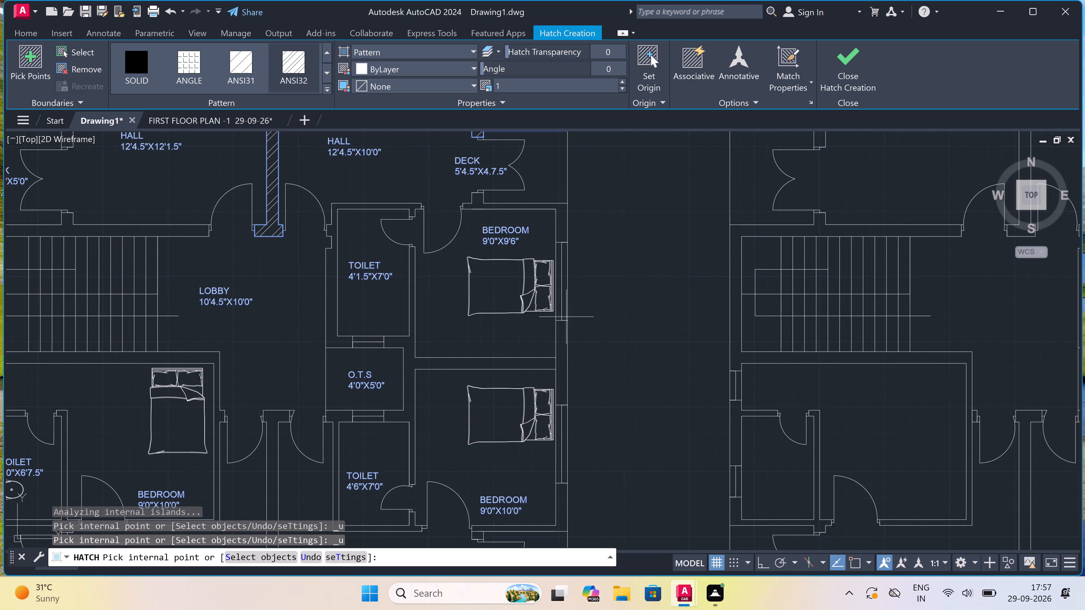
Rehatch the wall between the 5'4.5"X4.7.5" deck and the 9'0"X9'6" bedroom, including the outer wall down to the bedroom window.
{"action": "scroll", "coordinate": [567, 320], "scroll_direction": "down", "scroll_amount": 2}
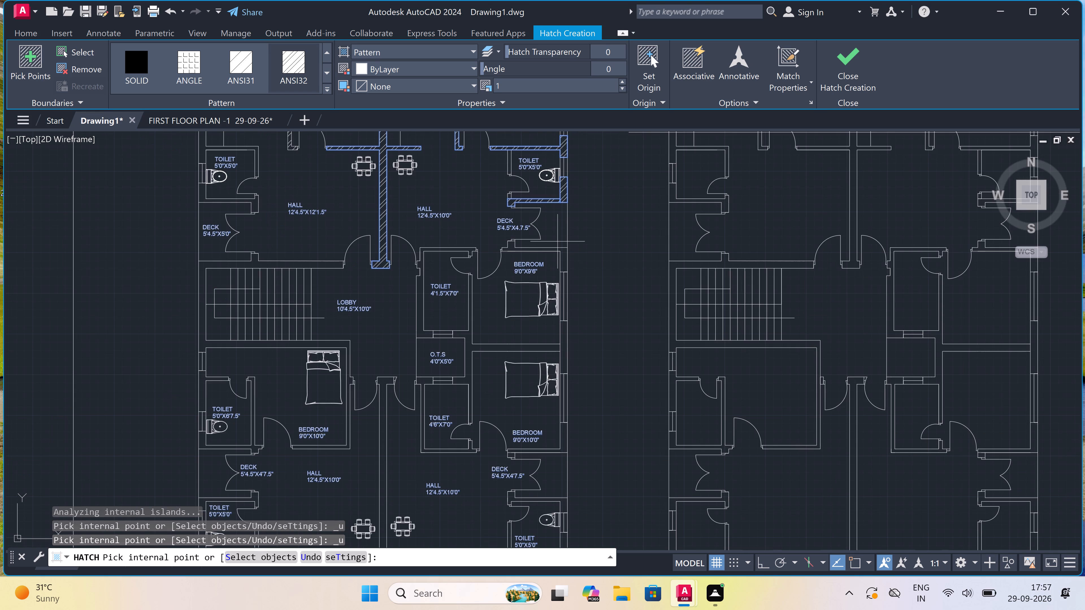
{"action": "scroll", "coordinate": [562, 246], "scroll_direction": "up", "scroll_amount": 1}
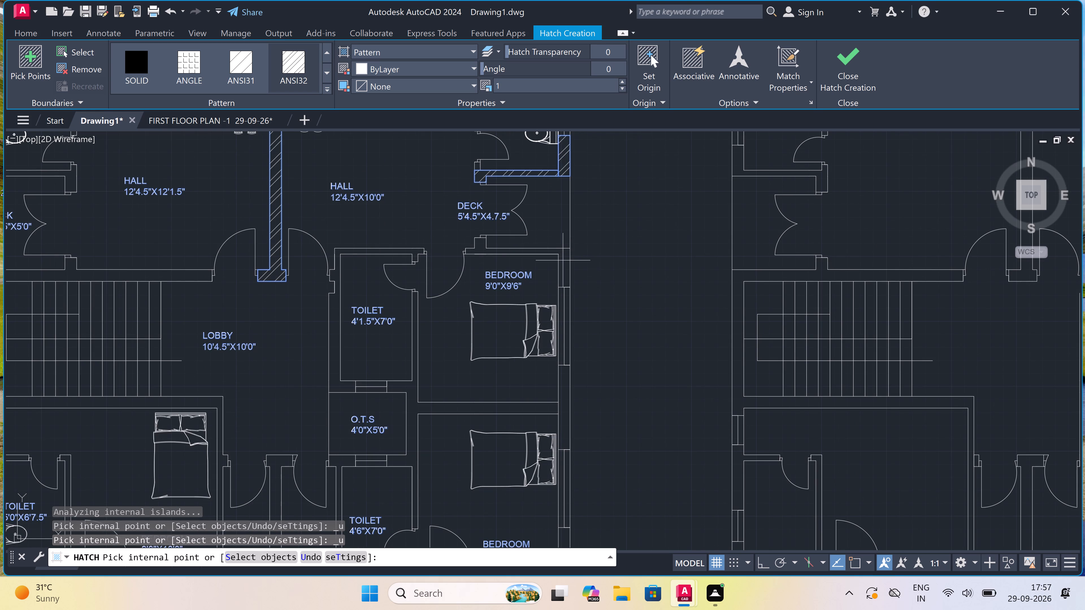
{"action": "left_click", "coordinate": [563, 265]}
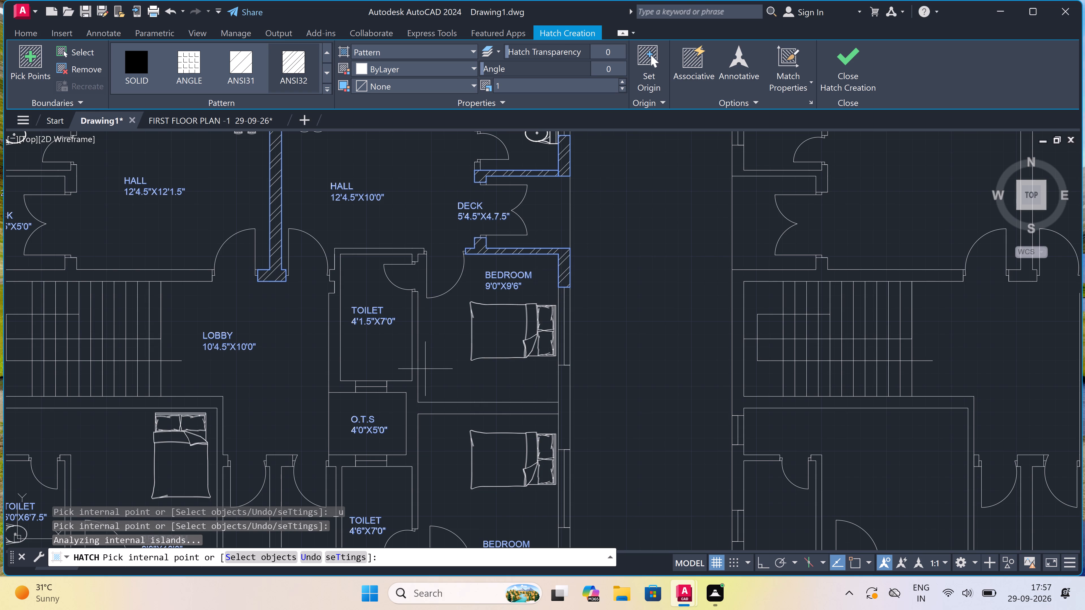
Hatch the wall between the 9'0"X9'6" and 9'0"X10'0" bedrooms, including its continuation beside the O.T.S and the two toilets.
{"action": "left_click", "coordinate": [414, 413]}
{"action": "scroll", "coordinate": [418, 387], "scroll_direction": "down", "scroll_amount": 3}
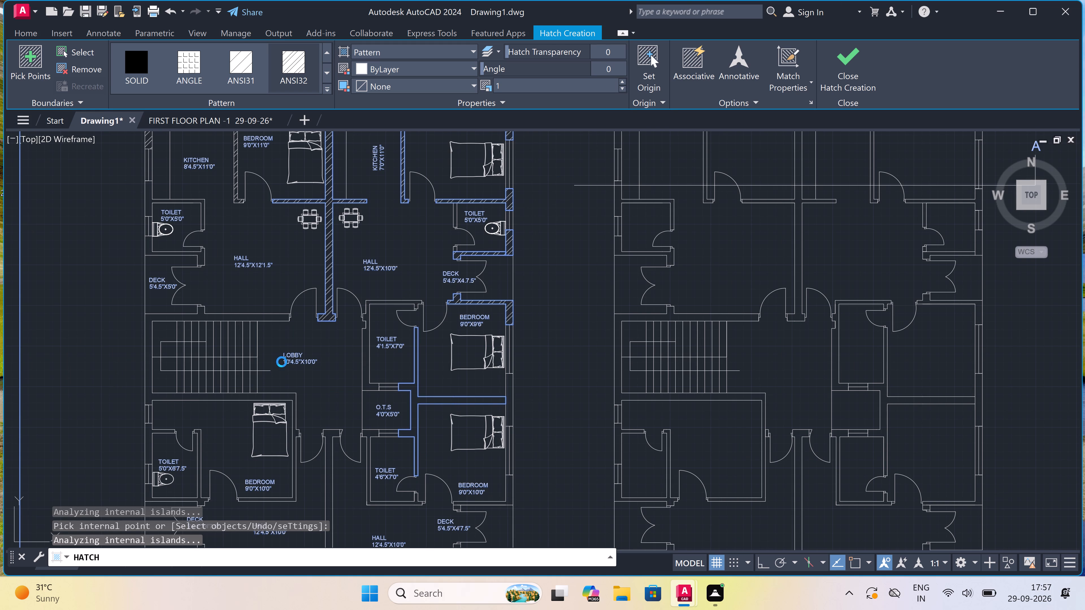
{"action": "scroll", "coordinate": [370, 324], "scroll_direction": "down", "scroll_amount": 6}
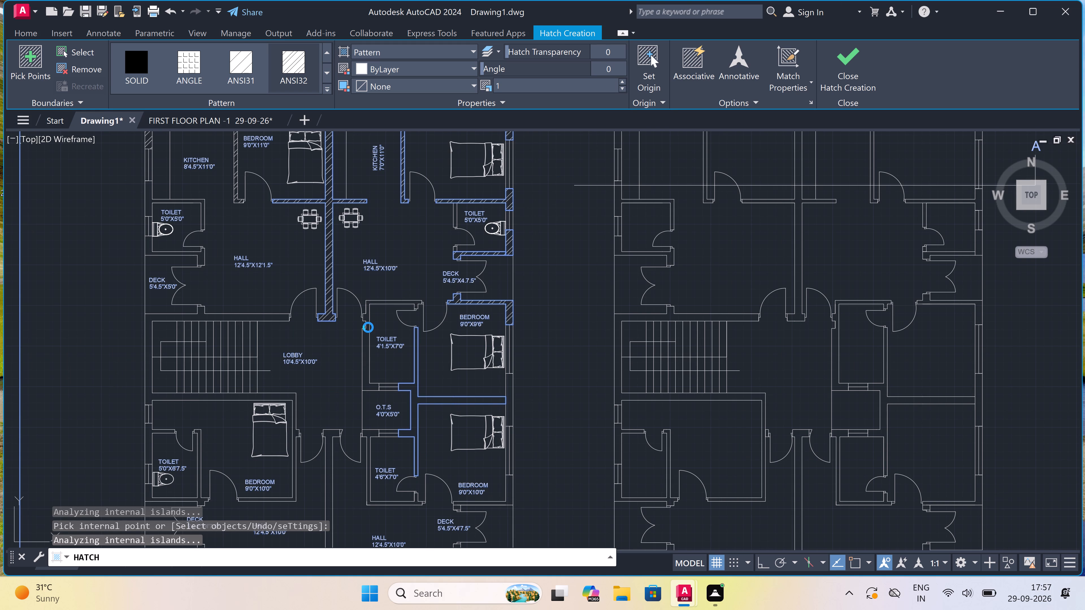
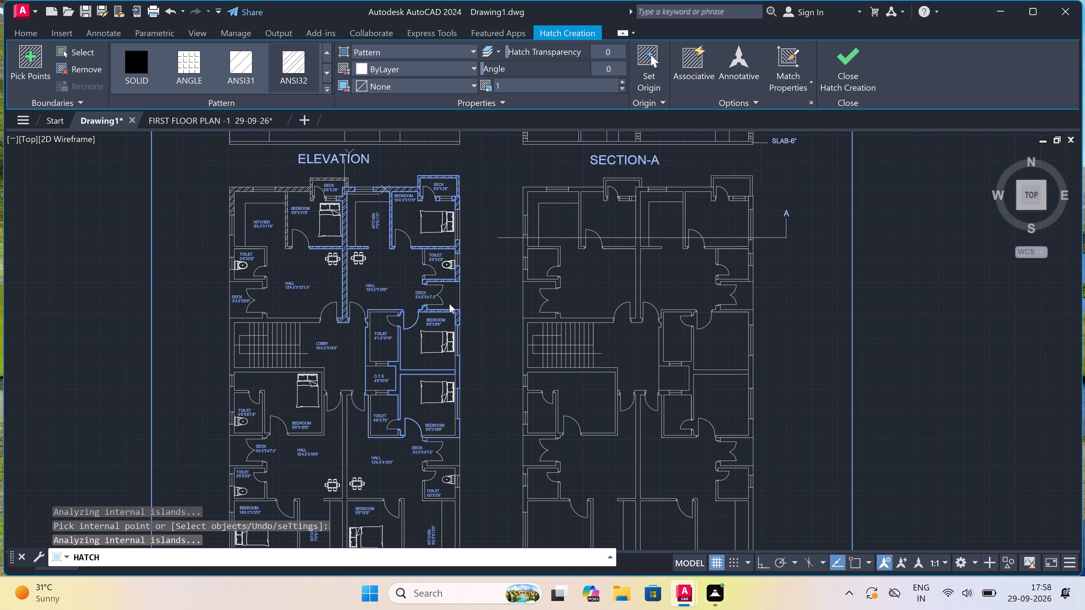
Cancel the running hatch pick and undo the recent picks from the 5'0"X5'0" toilet beside the 12'4.5"X10'0" hall to the 9'0"X10'0" bedroom.
{"action": "key", "text": "Escape"}
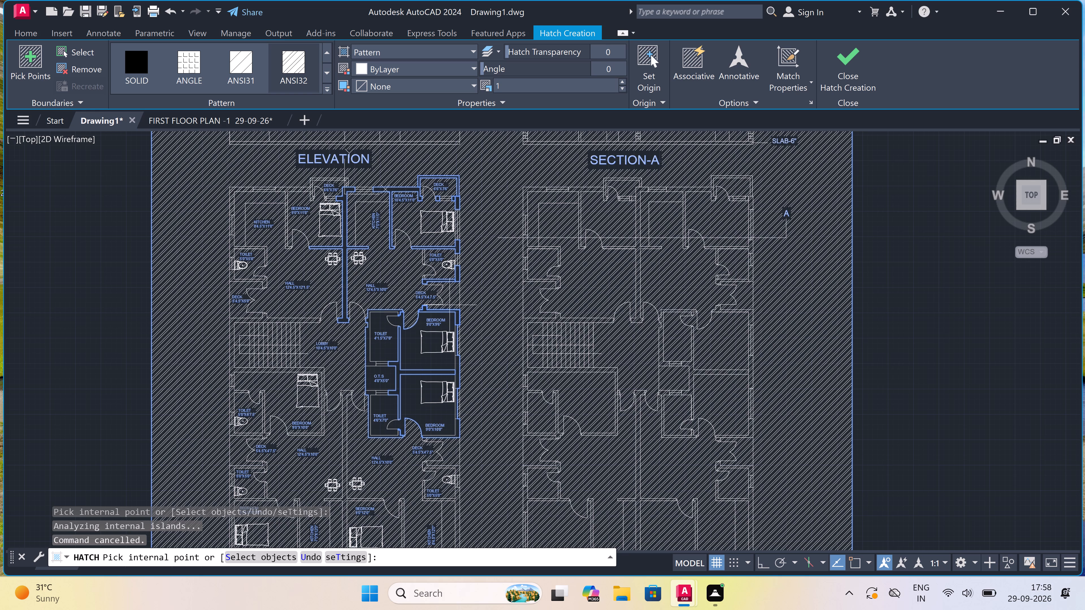
{"action": "key", "text": "ctrl+z"}
{"action": "key", "text": "ctrl+z"}
{"action": "key", "text": "ctrl+z"}
{"action": "scroll", "coordinate": [495, 421], "scroll_direction": "down", "scroll_amount": 2}
{"action": "scroll", "coordinate": [495, 421], "scroll_direction": "up", "scroll_amount": 1}
{"action": "scroll", "coordinate": [495, 421], "scroll_direction": "down", "scroll_amount": 2}
{"action": "scroll", "coordinate": [495, 421], "scroll_direction": "up", "scroll_amount": 1}
{"action": "key", "text": "ctrl+z"}
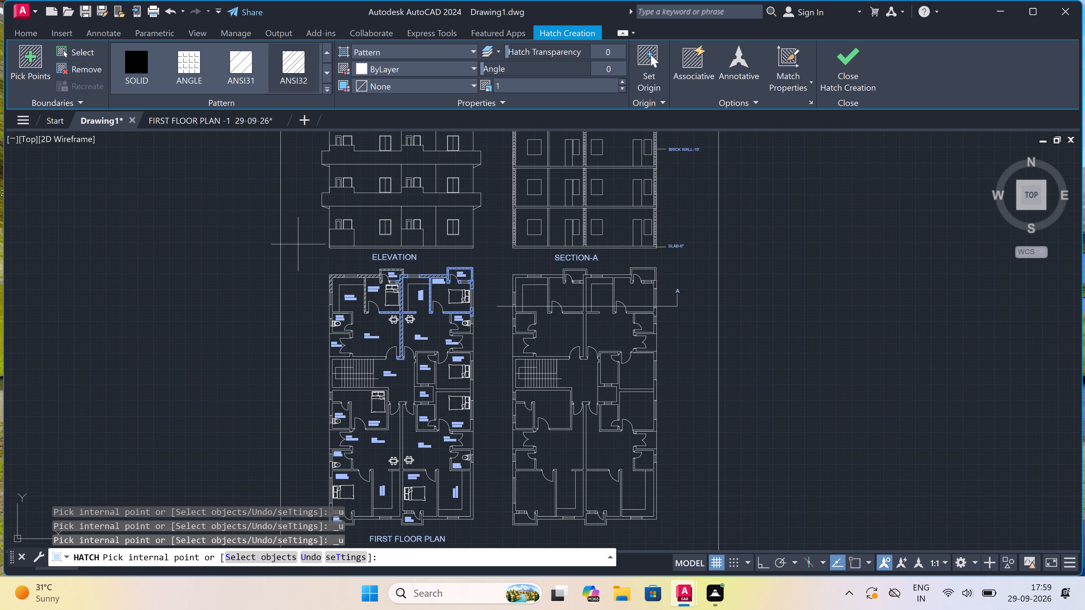
Match the hatch properties to the existing wall hatch at the outer corner of the 8'4.5"X11'0" kitchen.
{"action": "scroll", "coordinate": [337, 346], "scroll_direction": "up", "scroll_amount": 2}
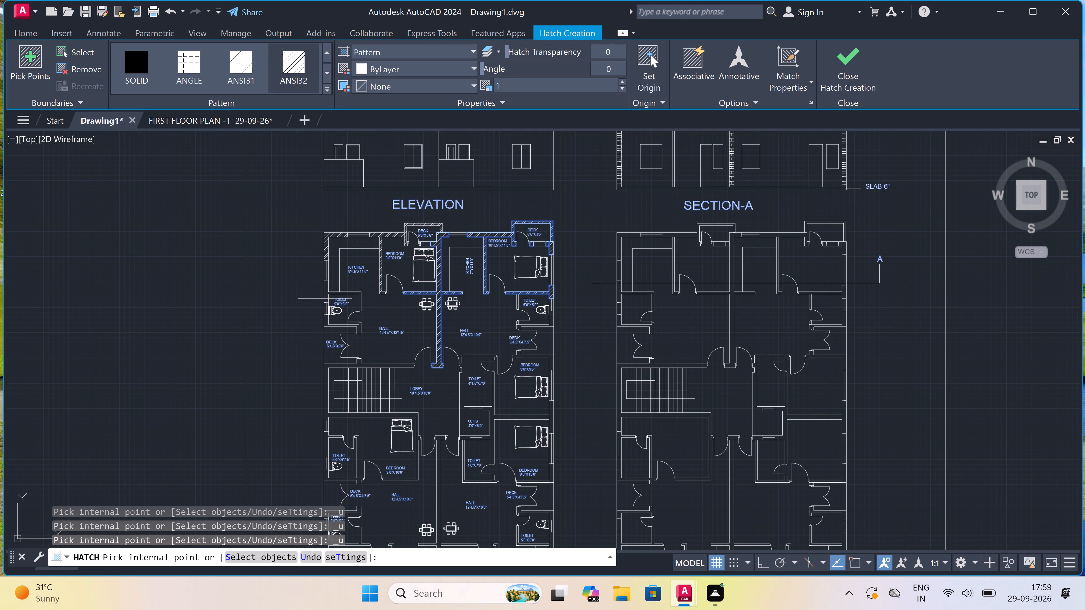
{"action": "scroll", "coordinate": [325, 296], "scroll_direction": "up", "scroll_amount": 2}
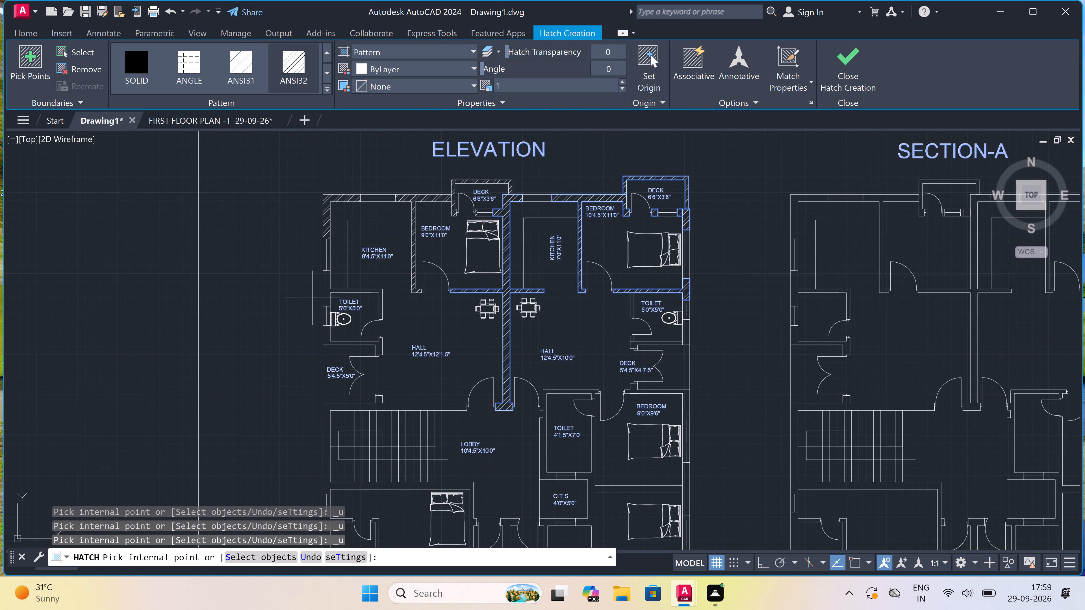
{"action": "scroll", "coordinate": [325, 293], "scroll_direction": "up", "scroll_amount": 1}
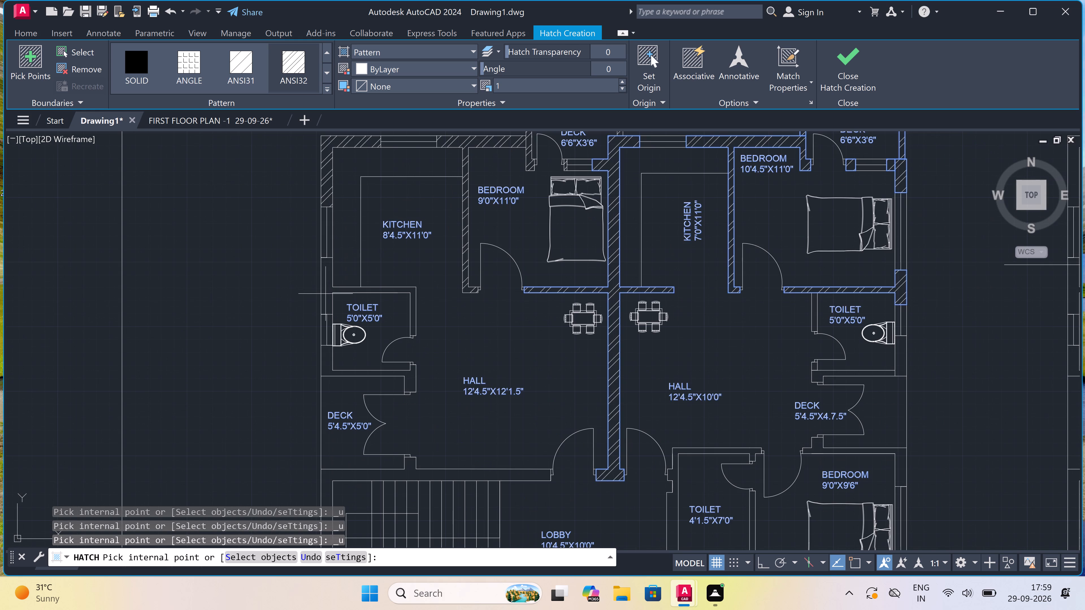
{"action": "left_click", "coordinate": [782, 53]}
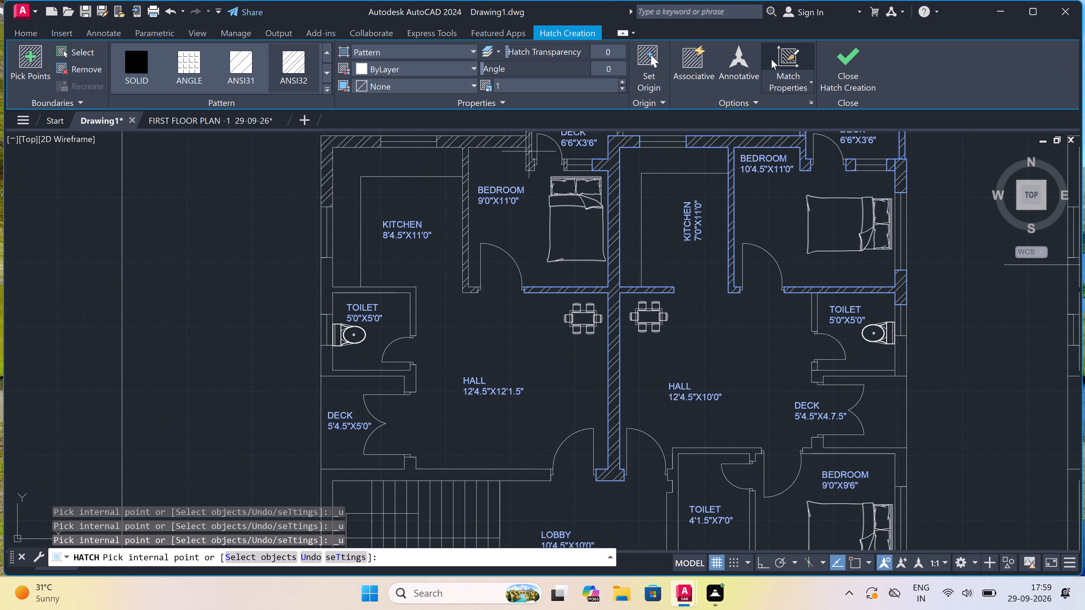
{"action": "double_click", "coordinate": [785, 56]}
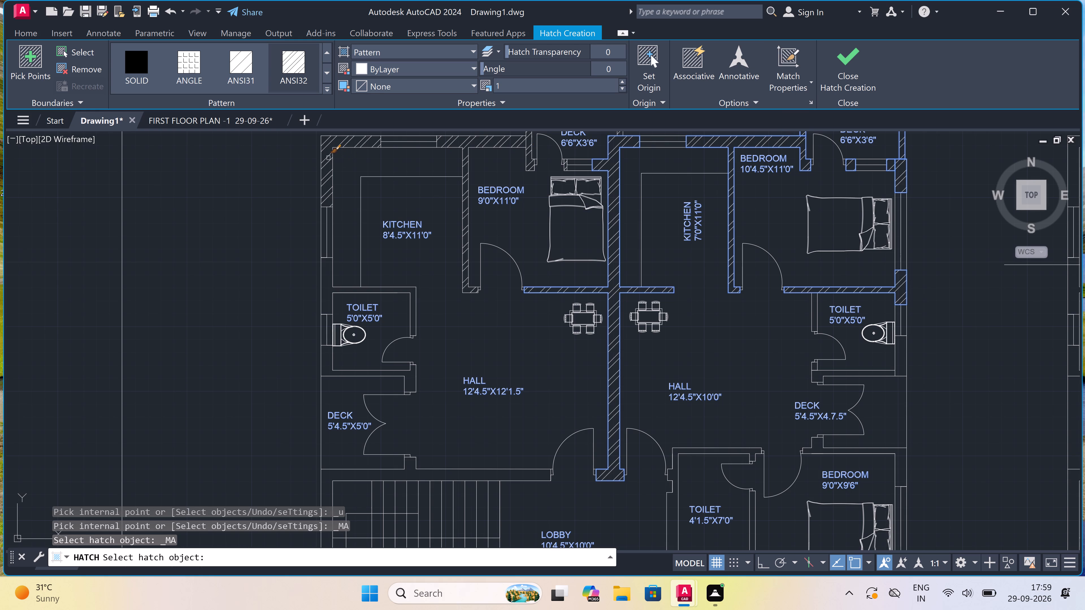
{"action": "left_click", "coordinate": [327, 159]}
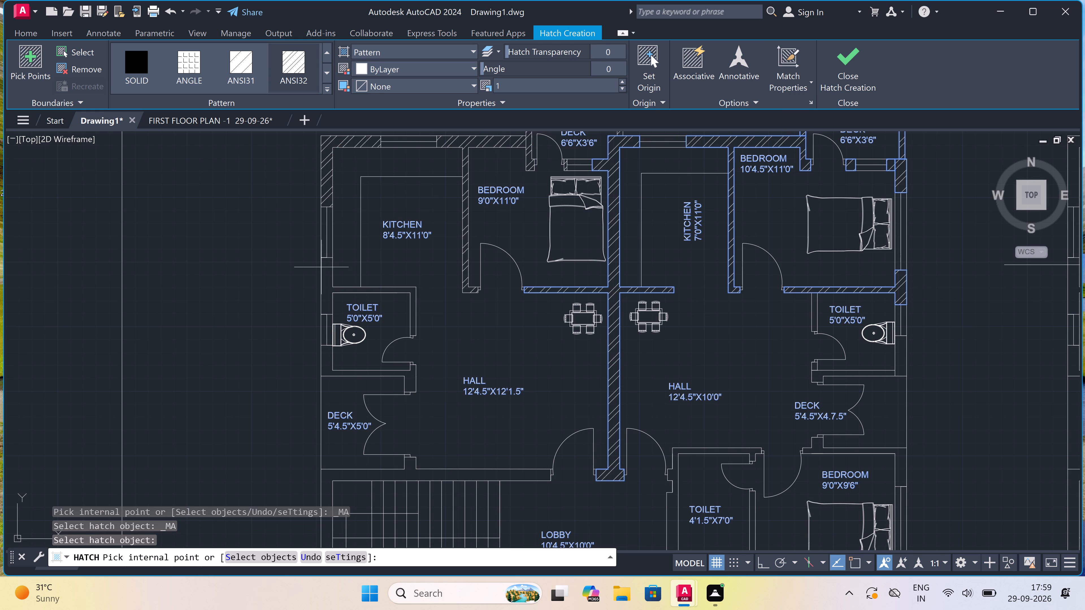
Hatch the walls around the 5'0"X5'0" toilet beside the 12'4.5"X12'1.5" hall, including the outer wall pieces at its window.
{"action": "scroll", "coordinate": [329, 294], "scroll_direction": "down", "scroll_amount": 1}
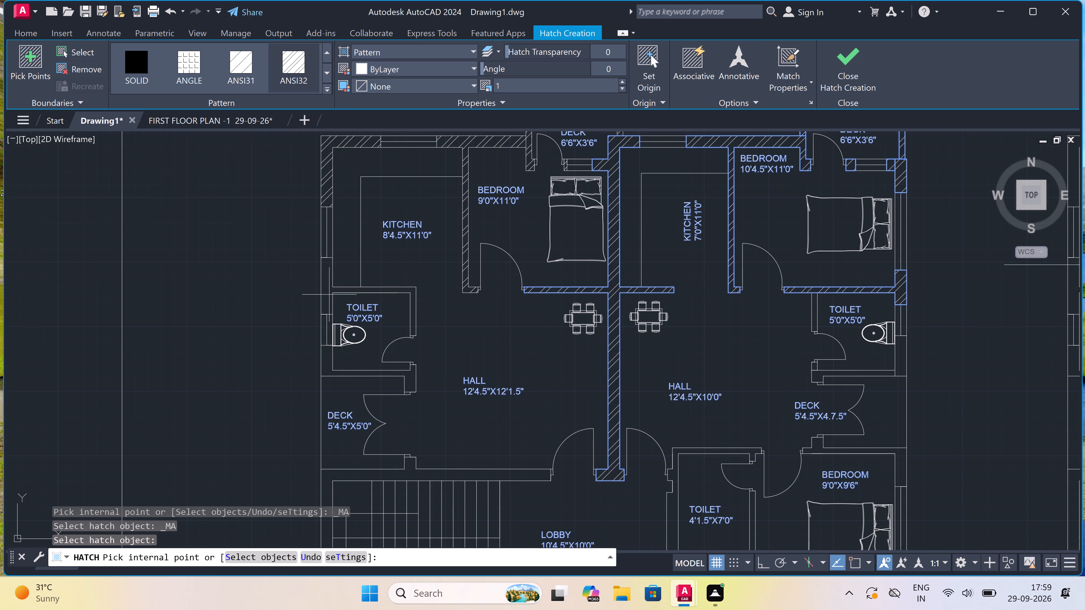
{"action": "scroll", "coordinate": [327, 292], "scroll_direction": "down", "scroll_amount": 1}
{"action": "left_click", "coordinate": [327, 292]}
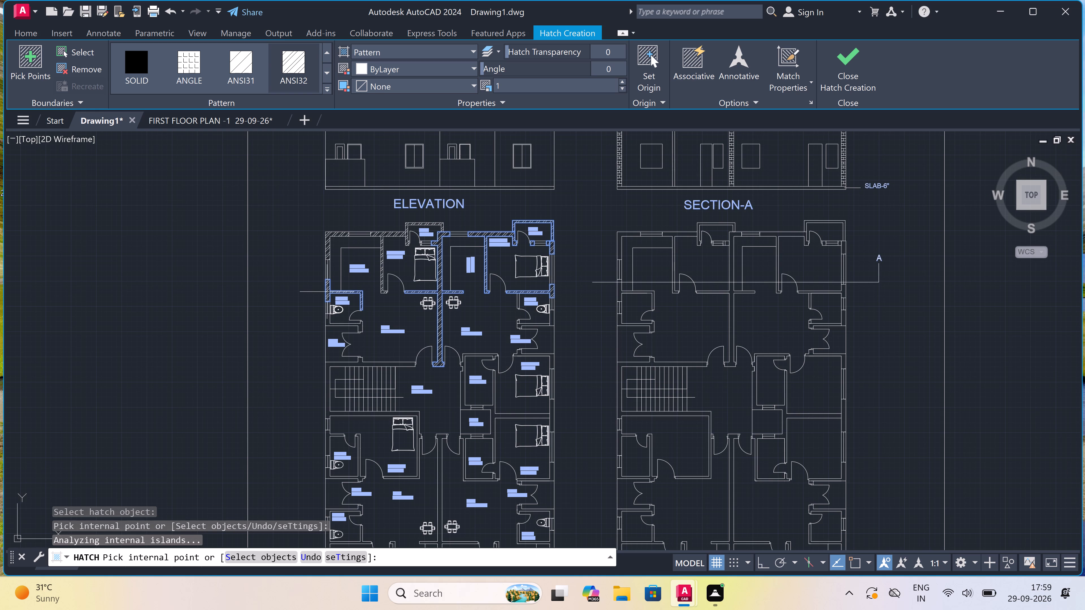
{"action": "scroll", "coordinate": [322, 339], "scroll_direction": "up", "scroll_amount": 2}
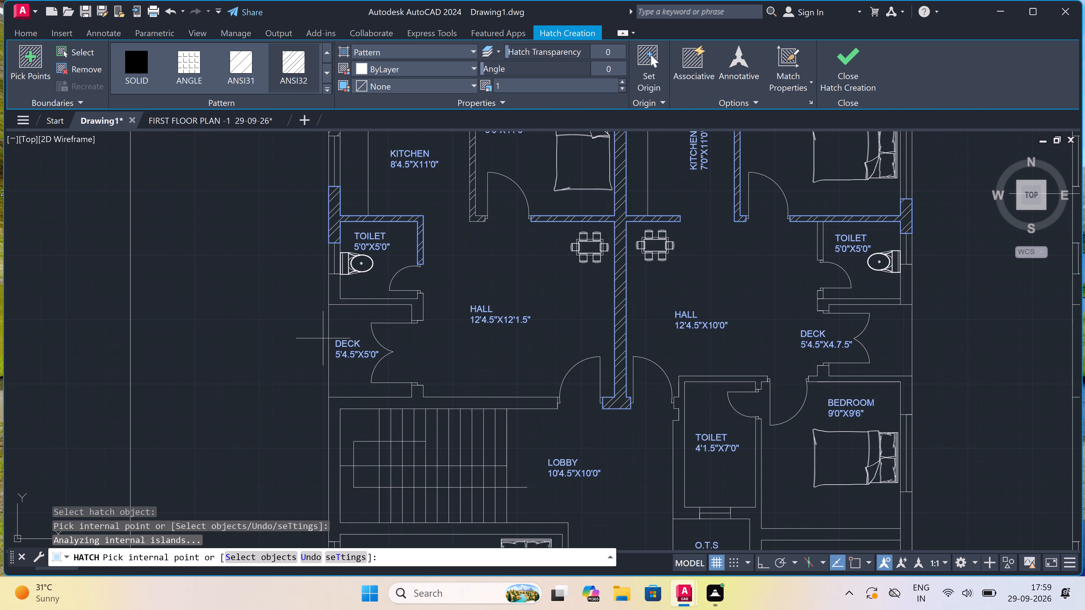
{"action": "left_click", "coordinate": [334, 293]}
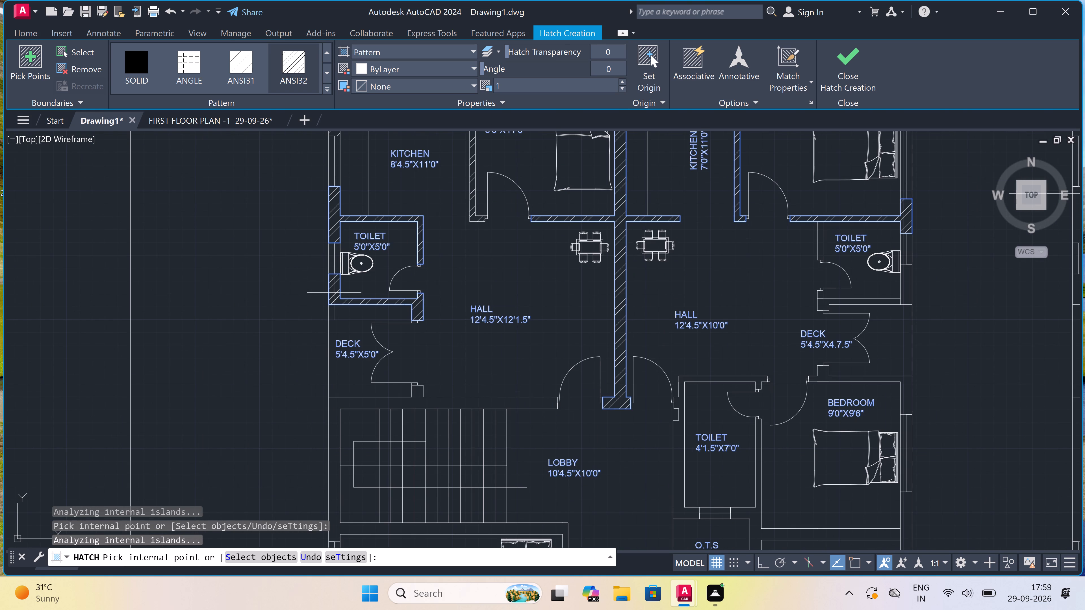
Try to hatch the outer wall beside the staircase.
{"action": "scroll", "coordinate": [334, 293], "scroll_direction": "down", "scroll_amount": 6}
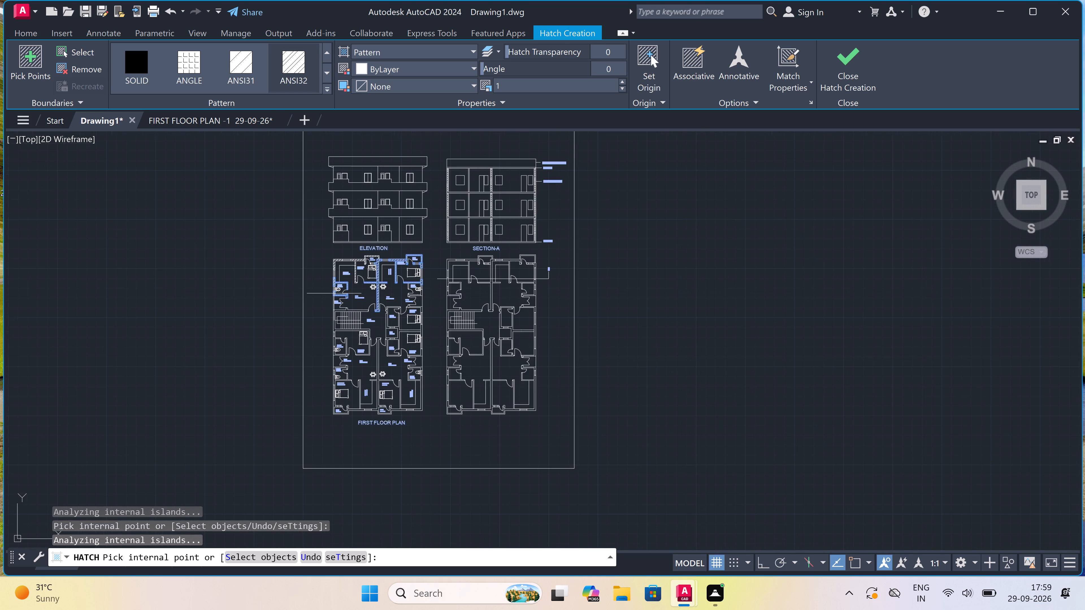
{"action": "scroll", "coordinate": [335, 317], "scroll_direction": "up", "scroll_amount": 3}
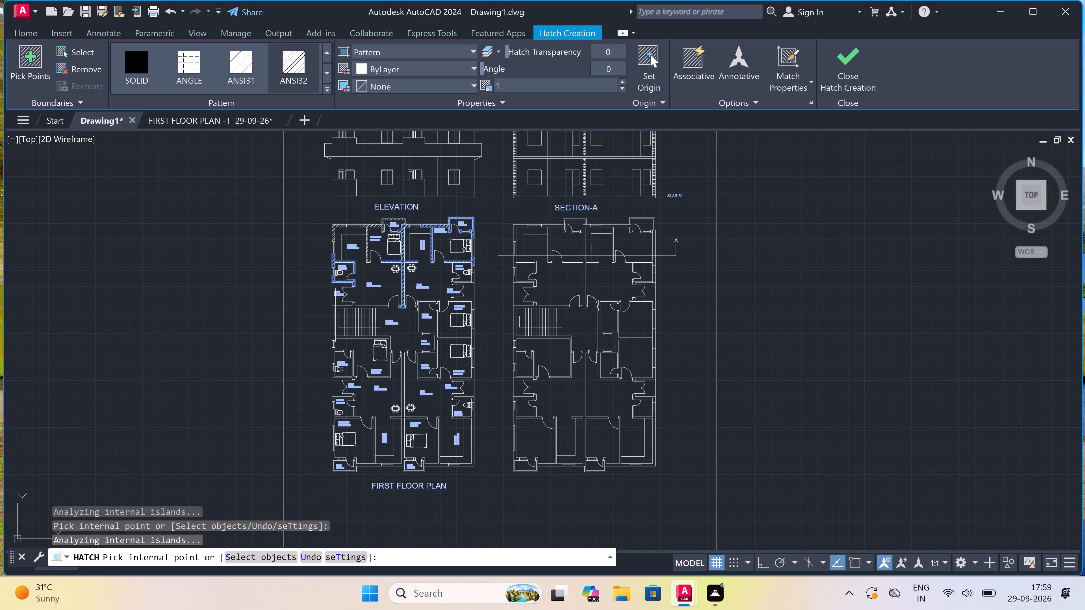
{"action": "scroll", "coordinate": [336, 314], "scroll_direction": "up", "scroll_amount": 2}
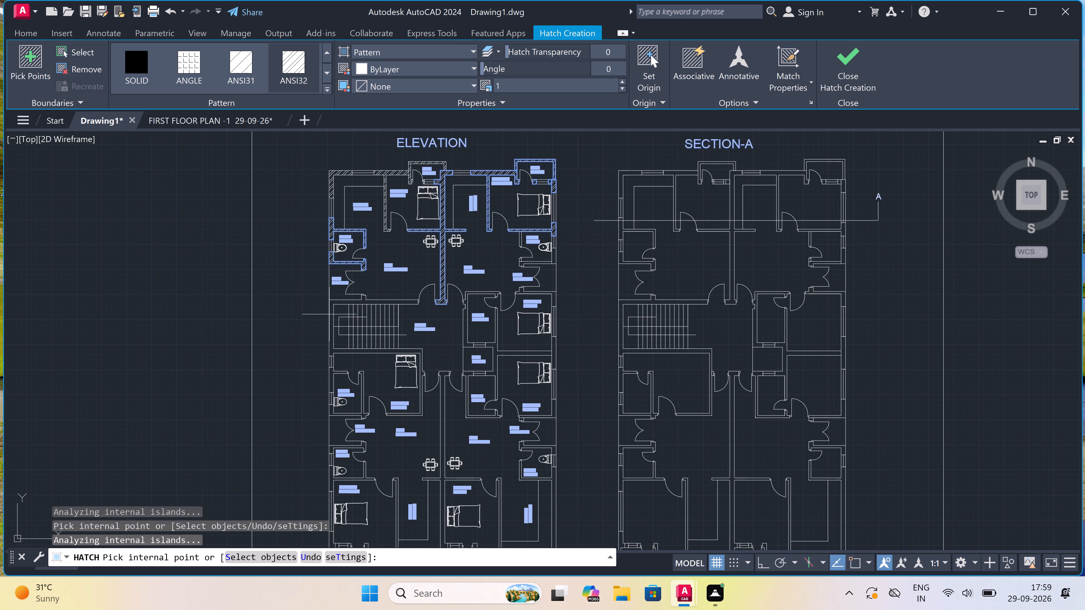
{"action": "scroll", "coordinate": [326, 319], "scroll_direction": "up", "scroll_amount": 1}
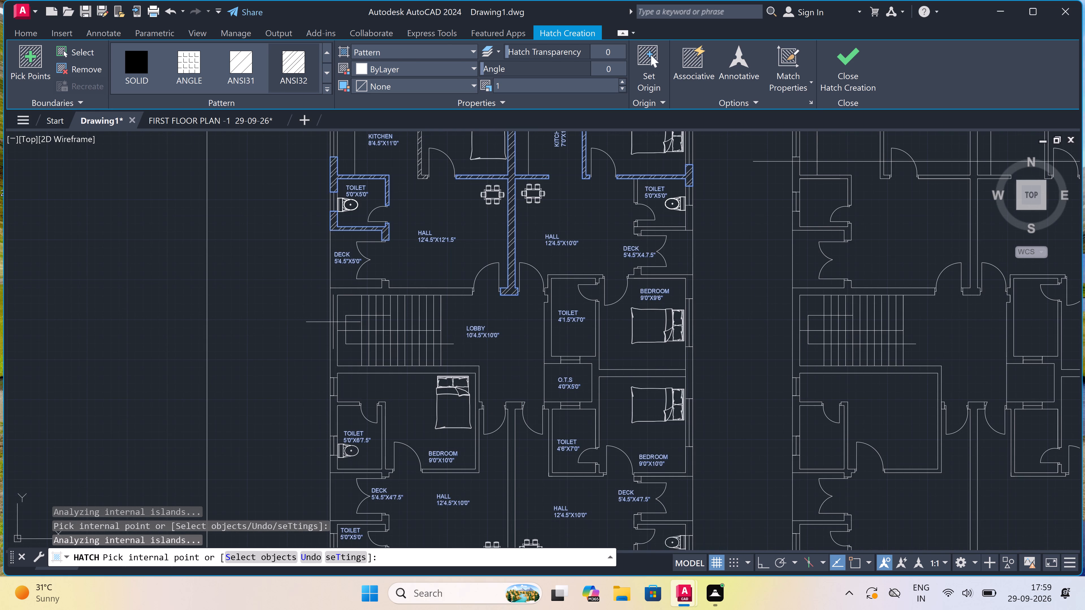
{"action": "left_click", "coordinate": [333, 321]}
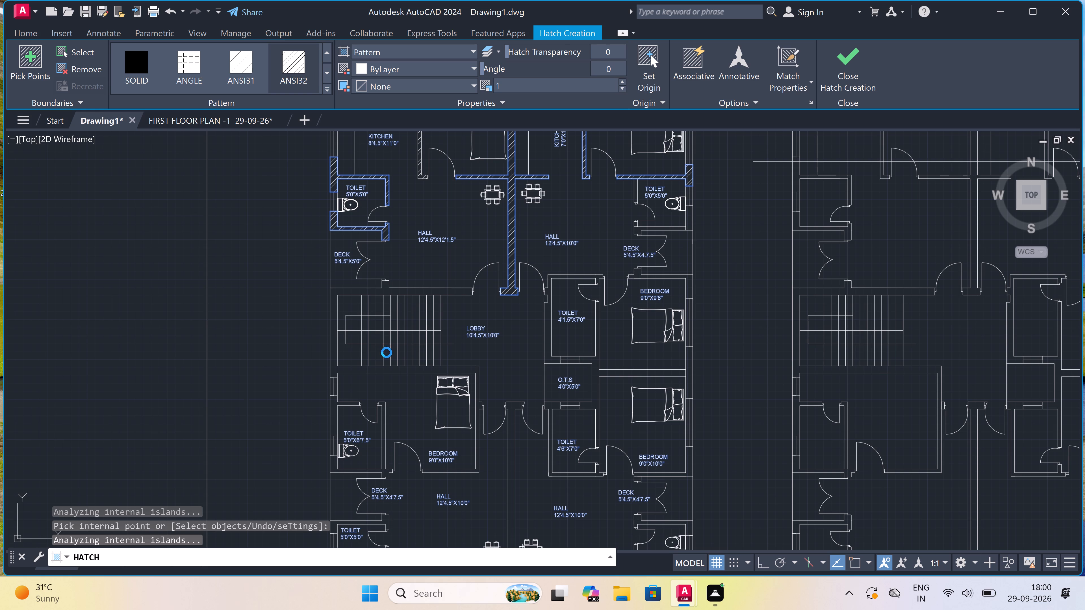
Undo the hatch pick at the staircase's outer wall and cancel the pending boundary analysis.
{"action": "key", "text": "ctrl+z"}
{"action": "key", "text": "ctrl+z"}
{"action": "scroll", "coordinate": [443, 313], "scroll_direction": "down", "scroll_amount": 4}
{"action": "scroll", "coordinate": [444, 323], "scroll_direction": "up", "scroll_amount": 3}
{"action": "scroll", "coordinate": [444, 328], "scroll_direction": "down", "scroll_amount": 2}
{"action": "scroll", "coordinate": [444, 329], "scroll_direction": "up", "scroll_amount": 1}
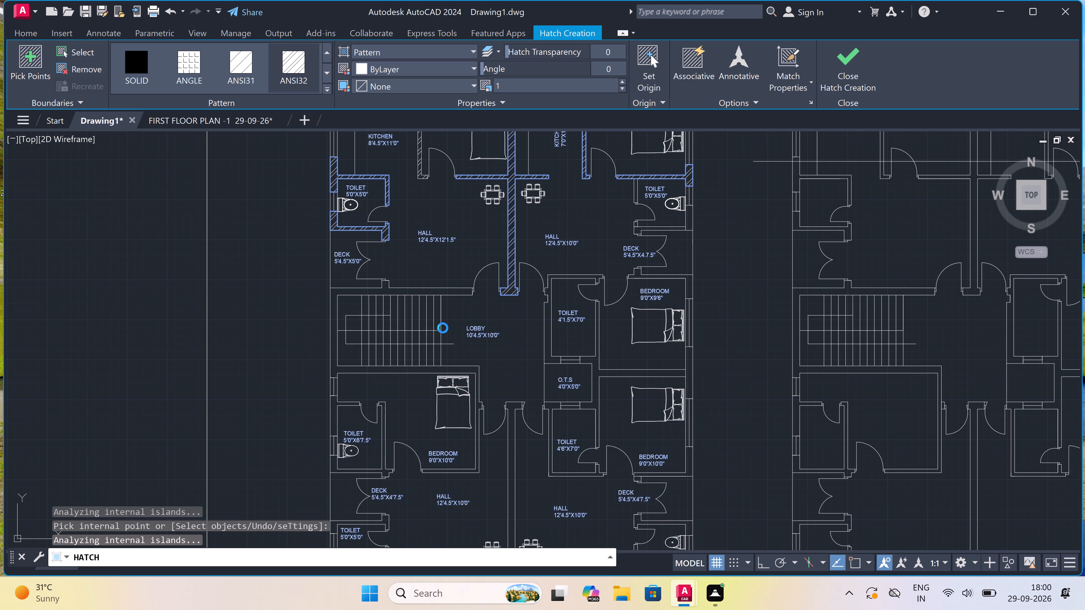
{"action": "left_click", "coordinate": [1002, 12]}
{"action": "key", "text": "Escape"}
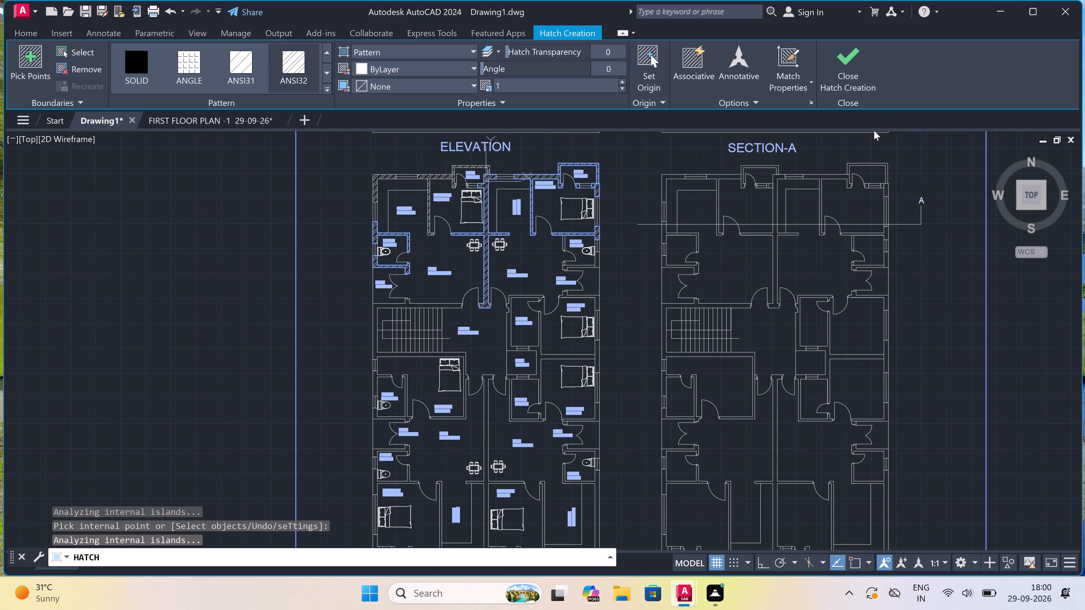
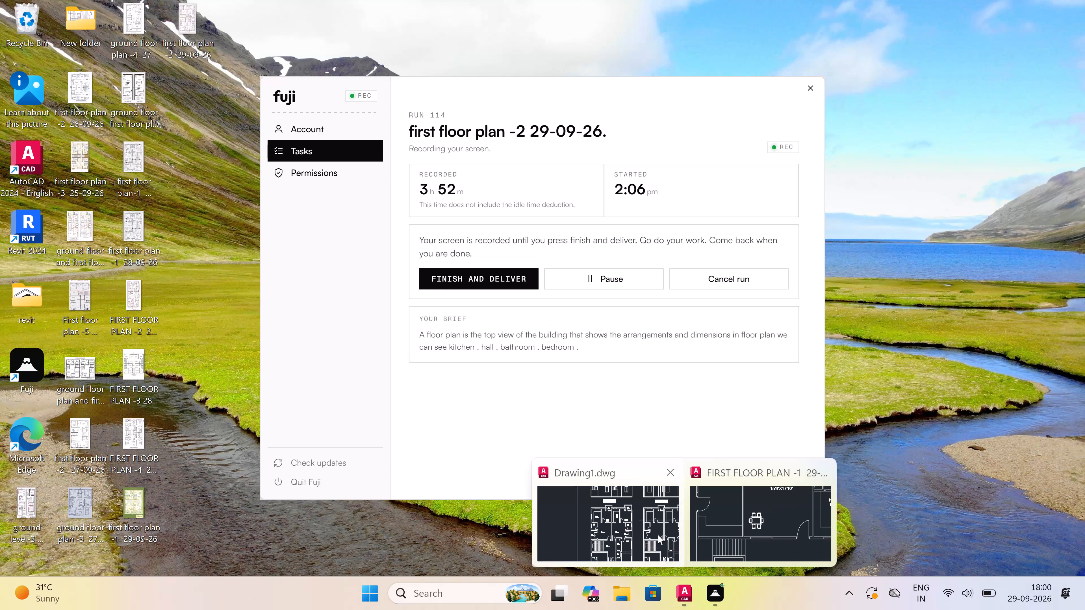
Switch to Drawing1 in AutoCAD and match new hatch properties to the wall hatch around the 6'6"X3'6" deck by the 9'0"X11'0" bedroom.
{"action": "left_click", "coordinate": [658, 535]}
{"action": "scroll", "coordinate": [547, 269], "scroll_direction": "down", "scroll_amount": 3}
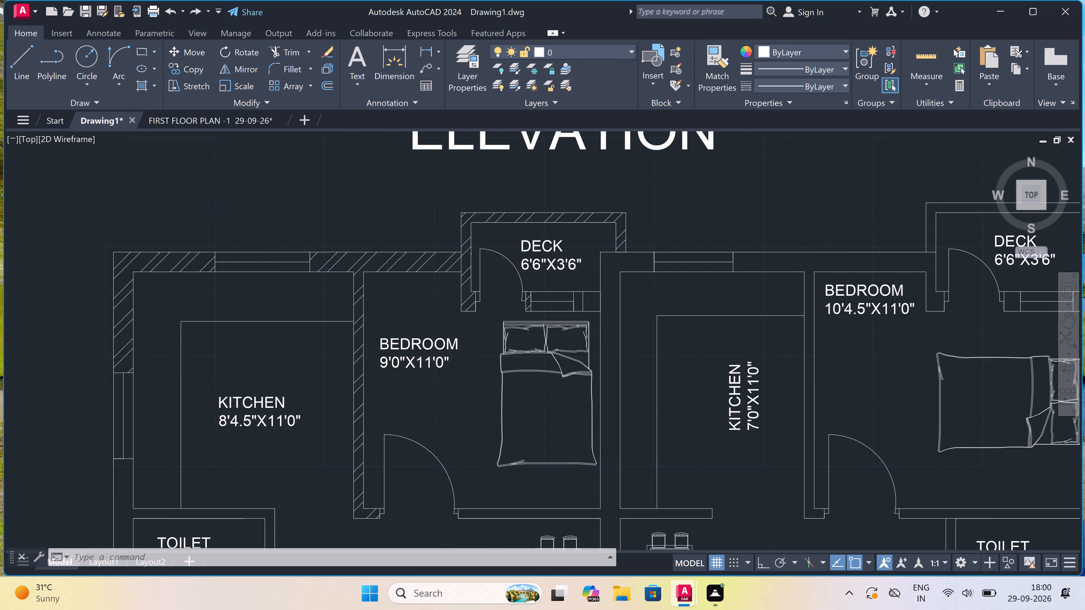
{"action": "scroll", "coordinate": [540, 270], "scroll_direction": "down", "scroll_amount": 2}
{"action": "scroll", "coordinate": [542, 274], "scroll_direction": "up", "scroll_amount": 2}
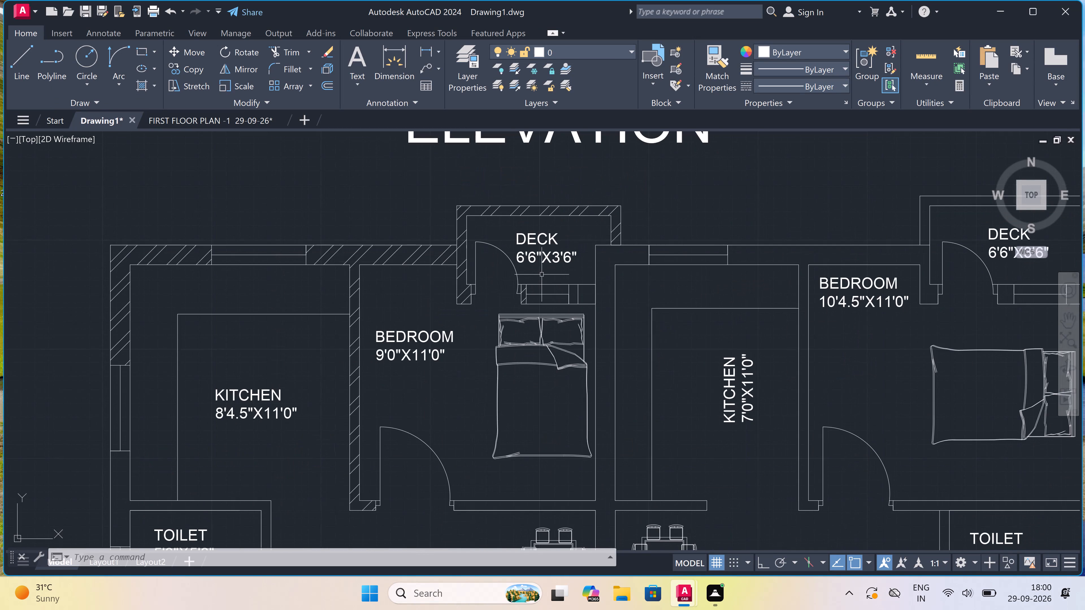
{"action": "type", "text": "H"}
{"action": "key", "text": "space"}
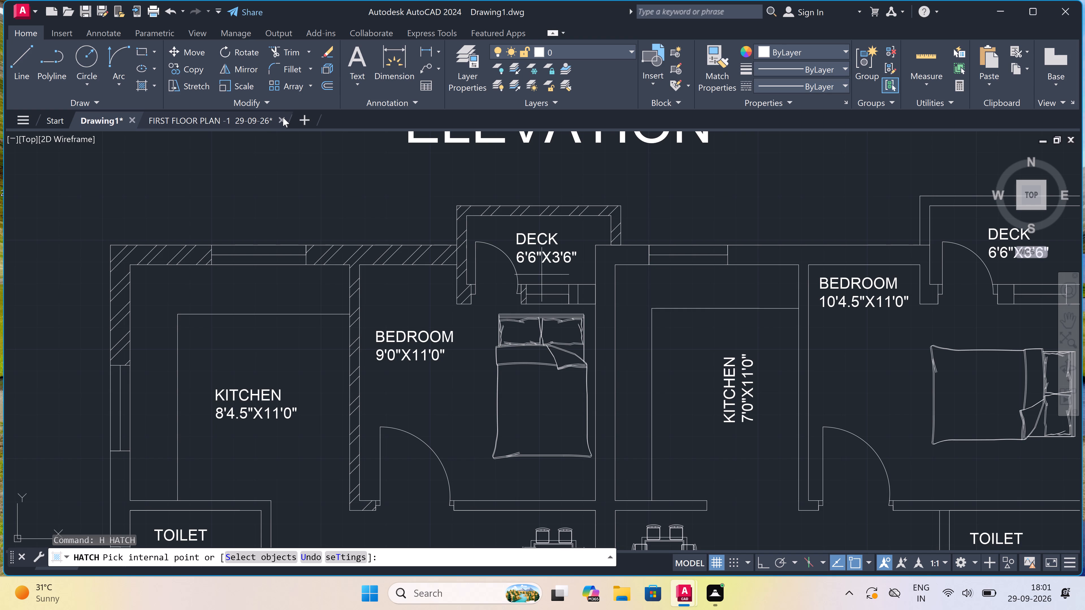
{"action": "type", "text": "H"}
{"action": "key", "text": "space"}
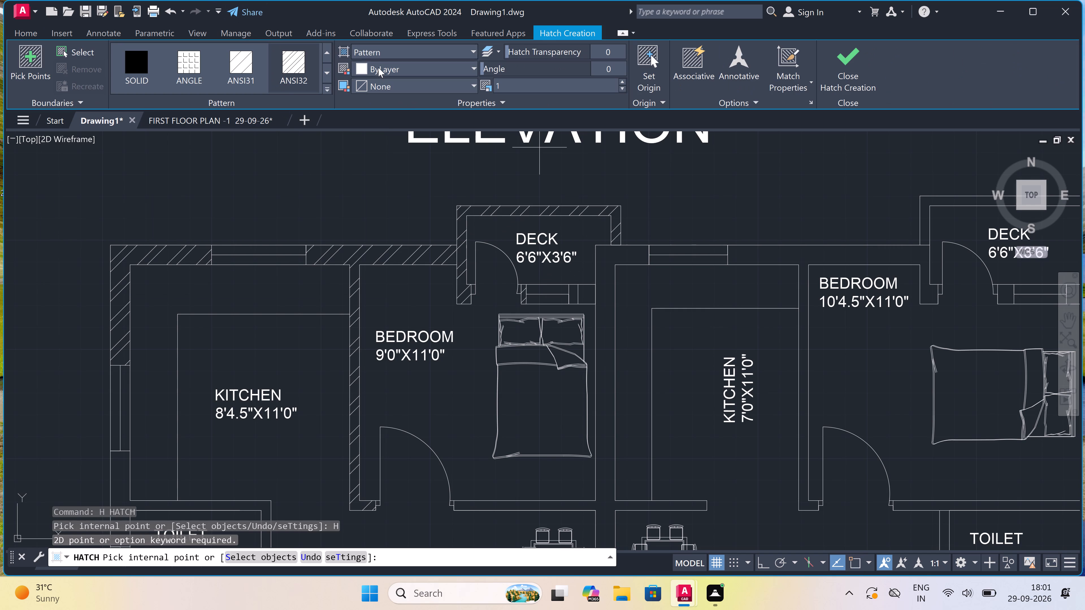
{"action": "double_click", "coordinate": [787, 59]}
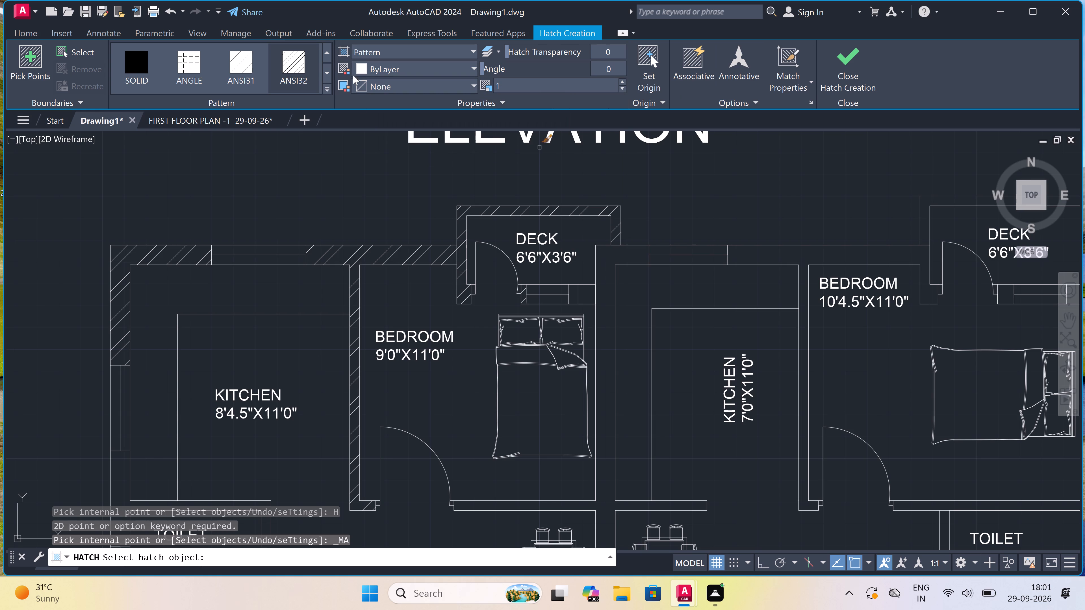
{"action": "left_click", "coordinate": [291, 61]}
{"action": "scroll", "coordinate": [463, 111], "scroll_direction": "down", "scroll_amount": 2}
{"action": "scroll", "coordinate": [454, 193], "scroll_direction": "down", "scroll_amount": 3}
{"action": "scroll", "coordinate": [462, 196], "scroll_direction": "up", "scroll_amount": 3}
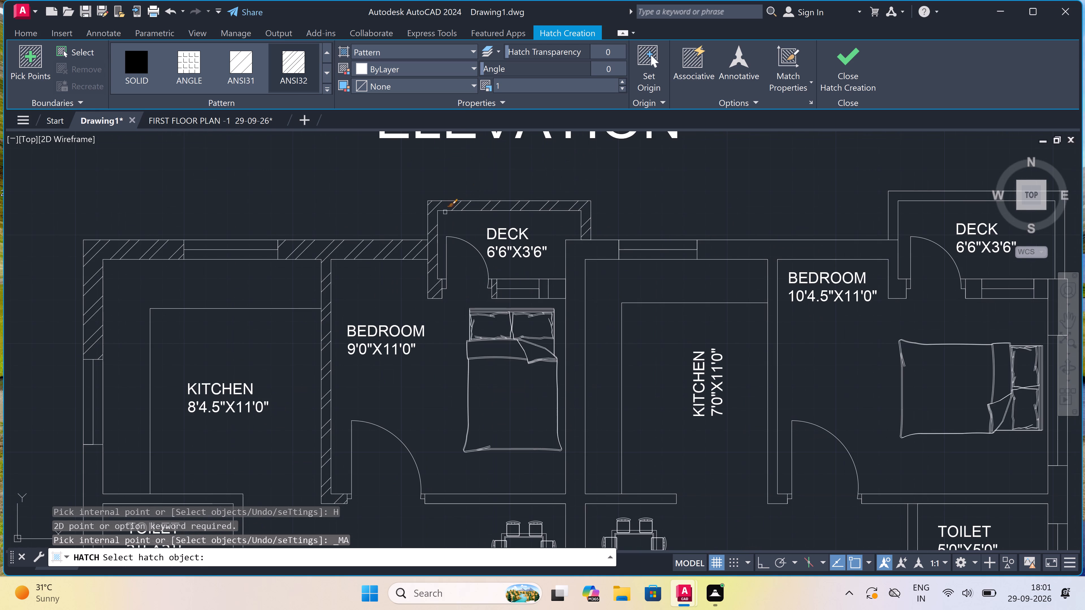
{"action": "scroll", "coordinate": [435, 205], "scroll_direction": "up", "scroll_amount": 3}
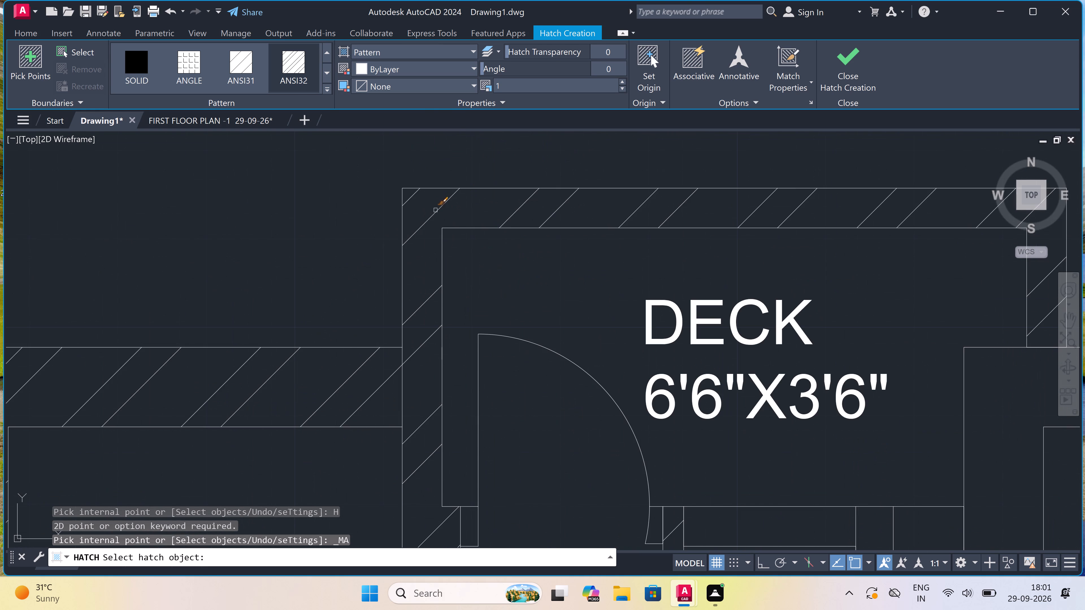
{"action": "left_click", "coordinate": [433, 215]}
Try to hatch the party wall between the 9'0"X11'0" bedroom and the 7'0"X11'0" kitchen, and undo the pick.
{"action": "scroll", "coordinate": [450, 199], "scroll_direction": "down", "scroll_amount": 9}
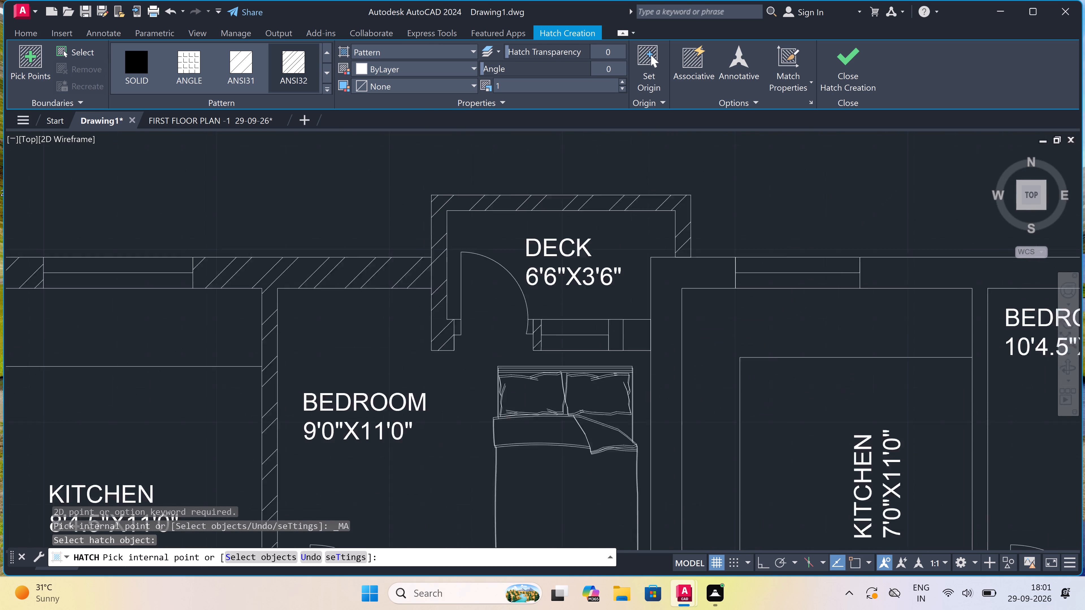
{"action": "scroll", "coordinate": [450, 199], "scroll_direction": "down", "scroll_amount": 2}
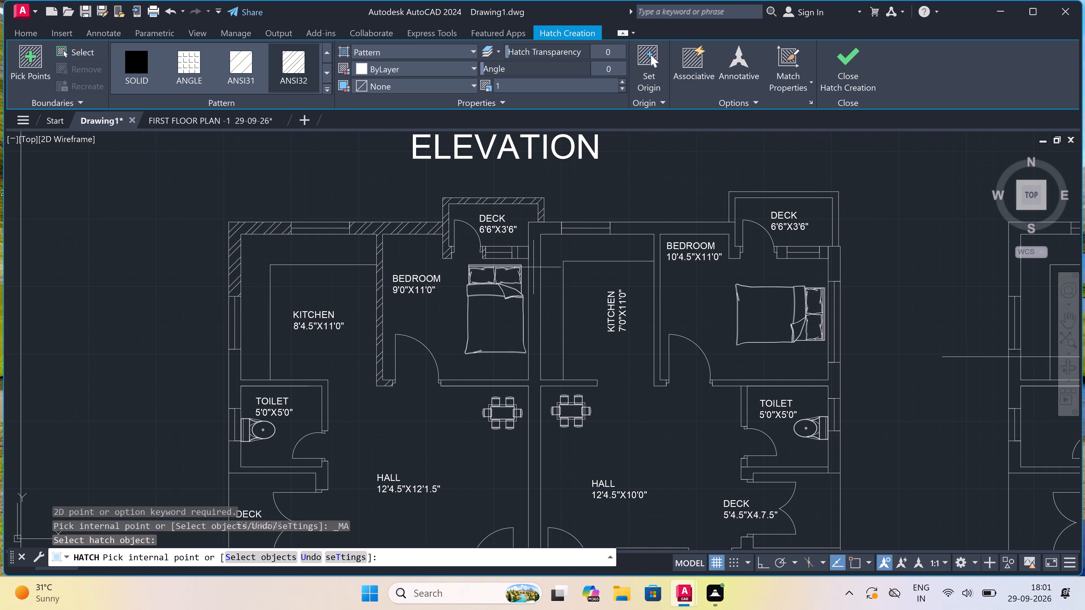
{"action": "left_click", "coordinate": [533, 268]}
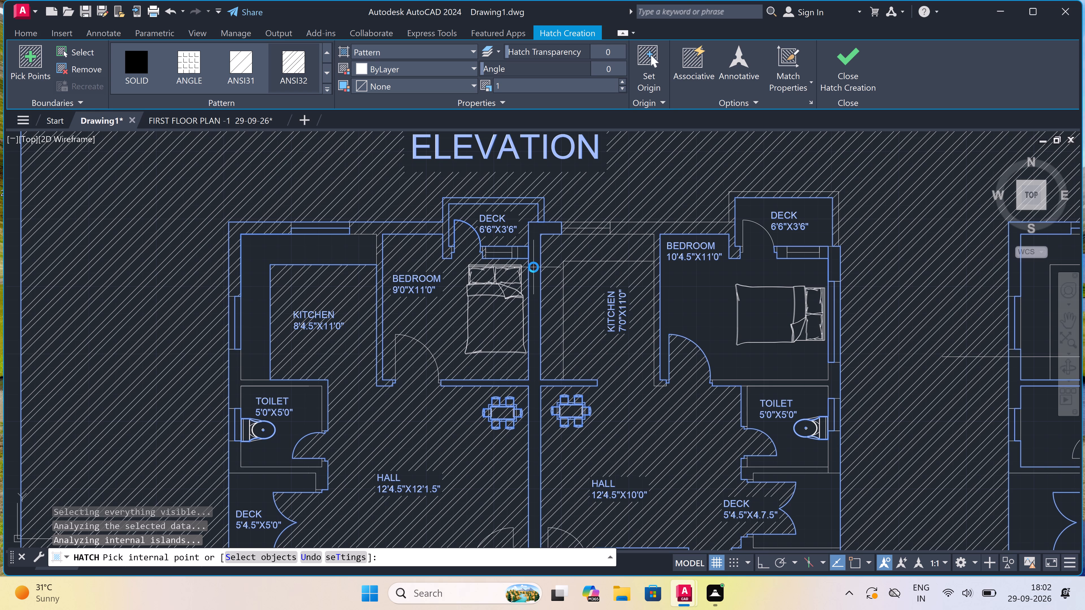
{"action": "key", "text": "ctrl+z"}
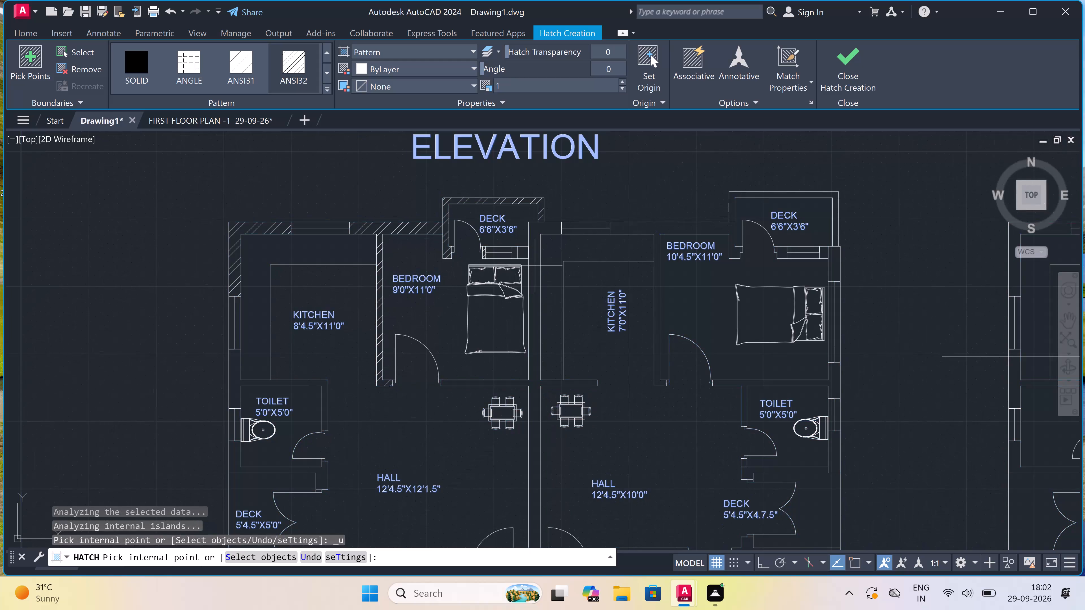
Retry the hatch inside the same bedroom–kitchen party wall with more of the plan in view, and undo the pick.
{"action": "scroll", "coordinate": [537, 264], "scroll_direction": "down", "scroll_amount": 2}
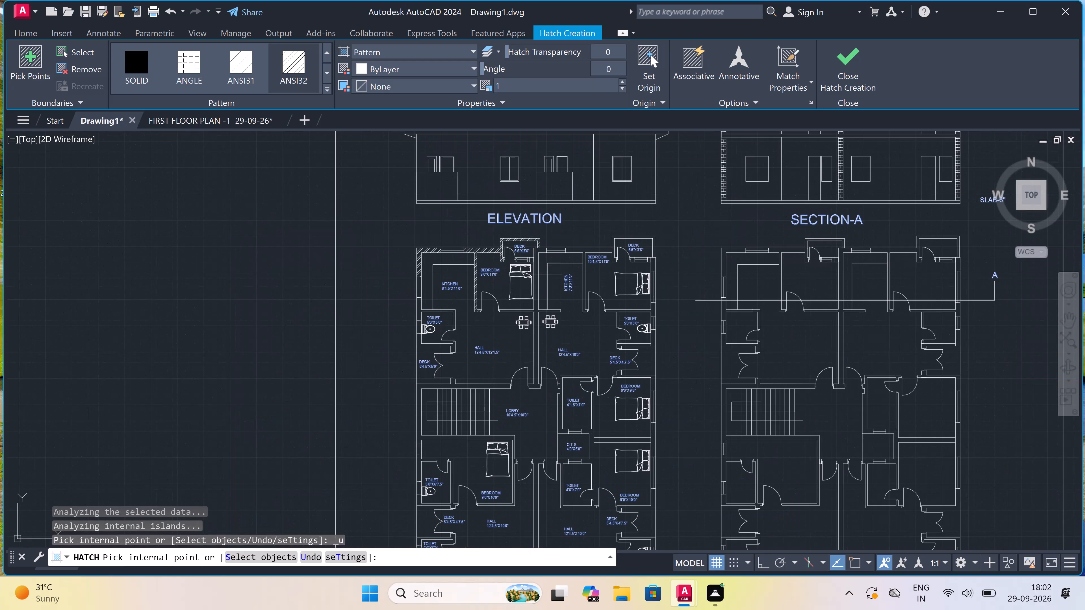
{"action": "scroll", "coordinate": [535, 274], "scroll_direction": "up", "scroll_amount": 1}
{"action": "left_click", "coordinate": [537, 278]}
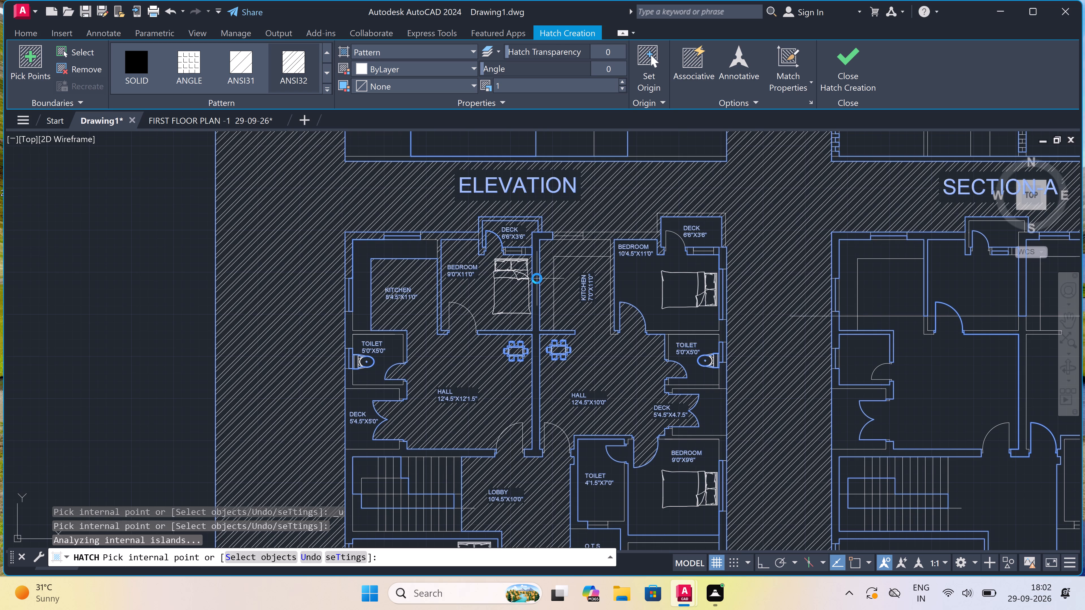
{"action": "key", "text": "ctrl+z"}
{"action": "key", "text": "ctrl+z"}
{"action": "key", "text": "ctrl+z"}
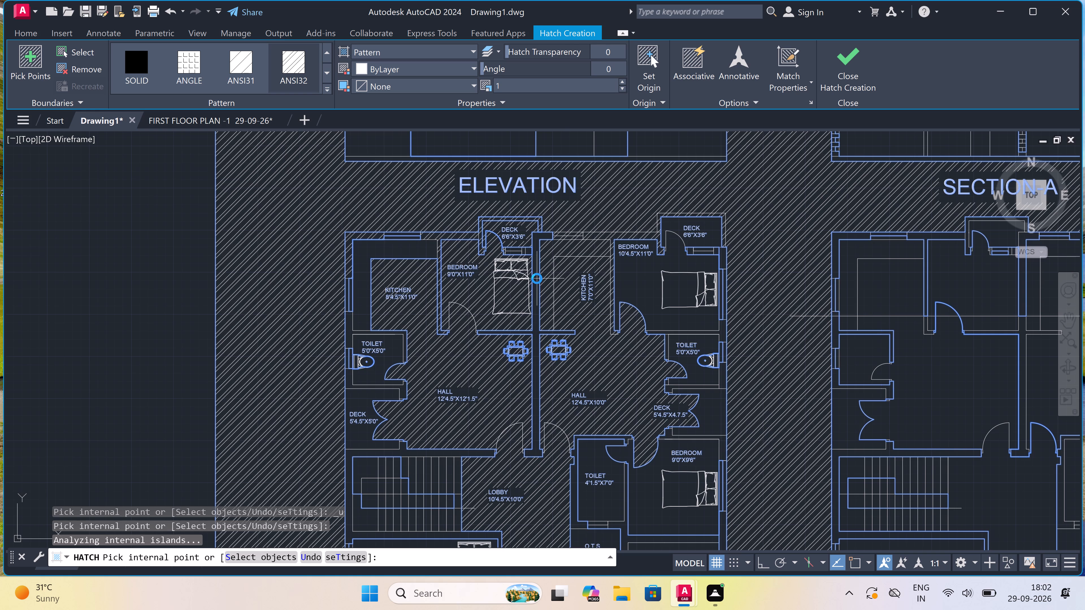
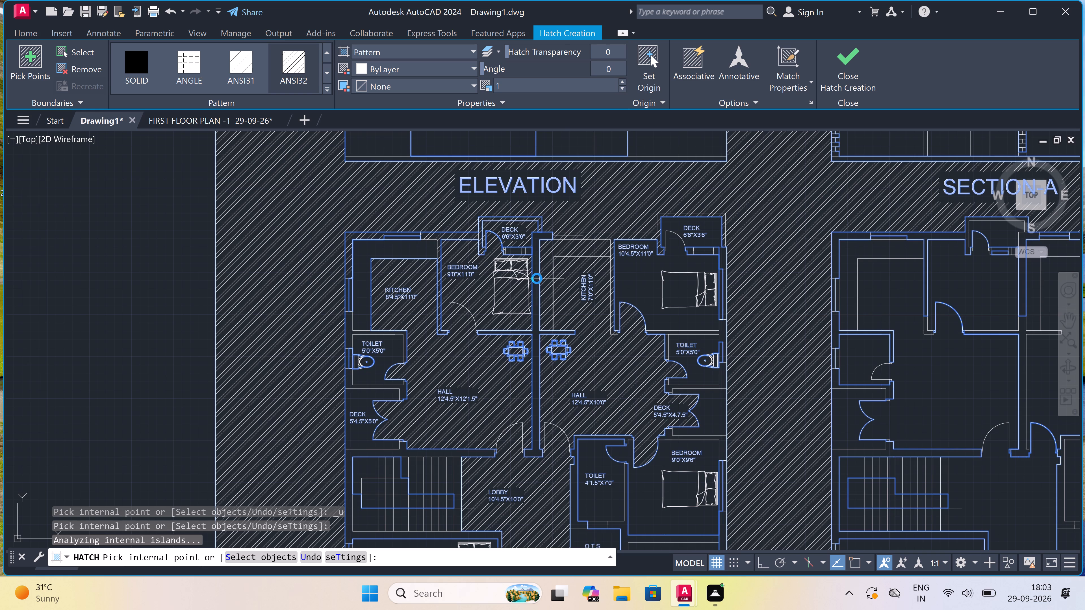
Undo the party-wall hatch attempt and the preceding work on the first floor plan, back through the wall hatch and last trim.
{"action": "key", "text": "ctrl+z"}
{"action": "key", "text": "Escape"}
{"action": "key", "text": "Escape"}
{"action": "key", "text": "Escape"}
{"action": "key", "text": "Escape"}
{"action": "key", "text": "Escape"}
{"action": "key", "text": "Escape"}
{"action": "key", "text": "Escape"}
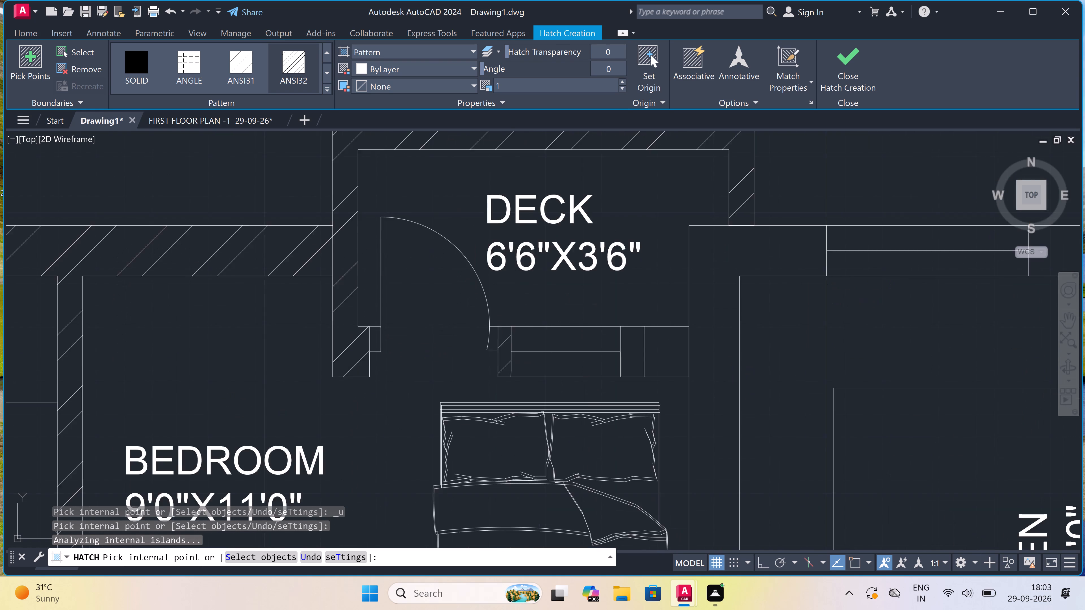
Examine the first floor plan's walls and the whole sheet, including the elevation, Section-A and the unlabelled plan.
{"action": "scroll", "coordinate": [506, 230], "scroll_direction": "down", "scroll_amount": 7}
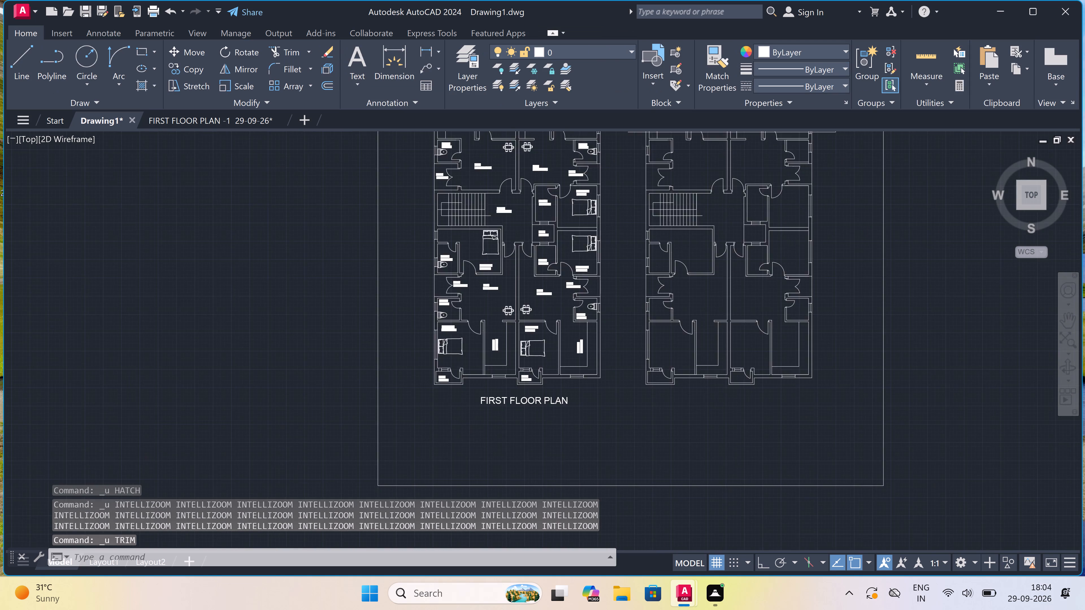
{"action": "scroll", "coordinate": [503, 254], "scroll_direction": "down", "scroll_amount": 3}
{"action": "scroll", "coordinate": [506, 236], "scroll_direction": "up", "scroll_amount": 4}
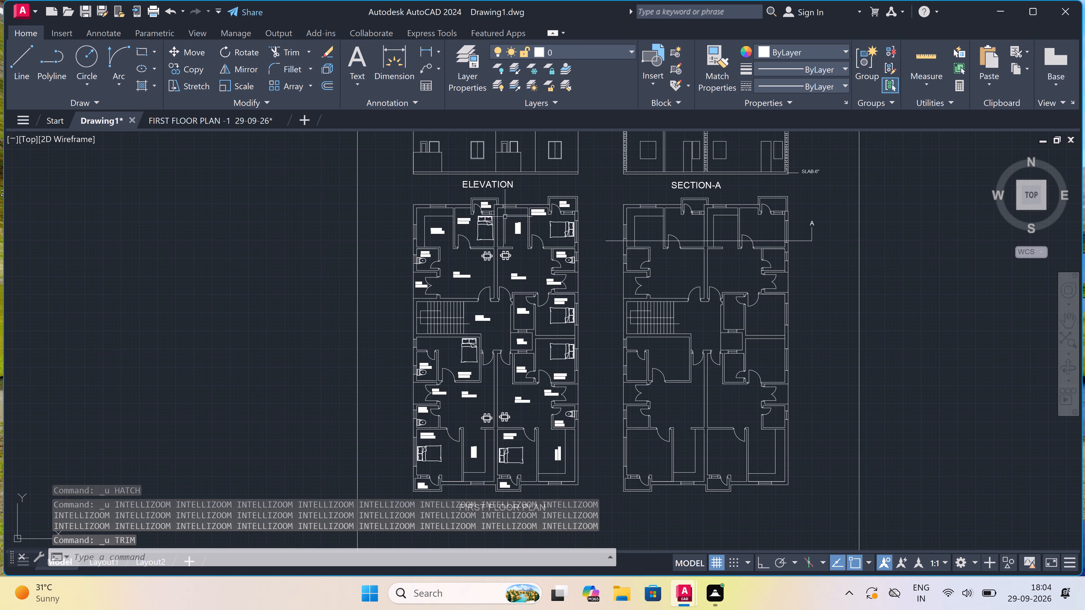
{"action": "scroll", "coordinate": [497, 192], "scroll_direction": "up", "scroll_amount": 3}
{"action": "scroll", "coordinate": [497, 197], "scroll_direction": "down", "scroll_amount": 2}
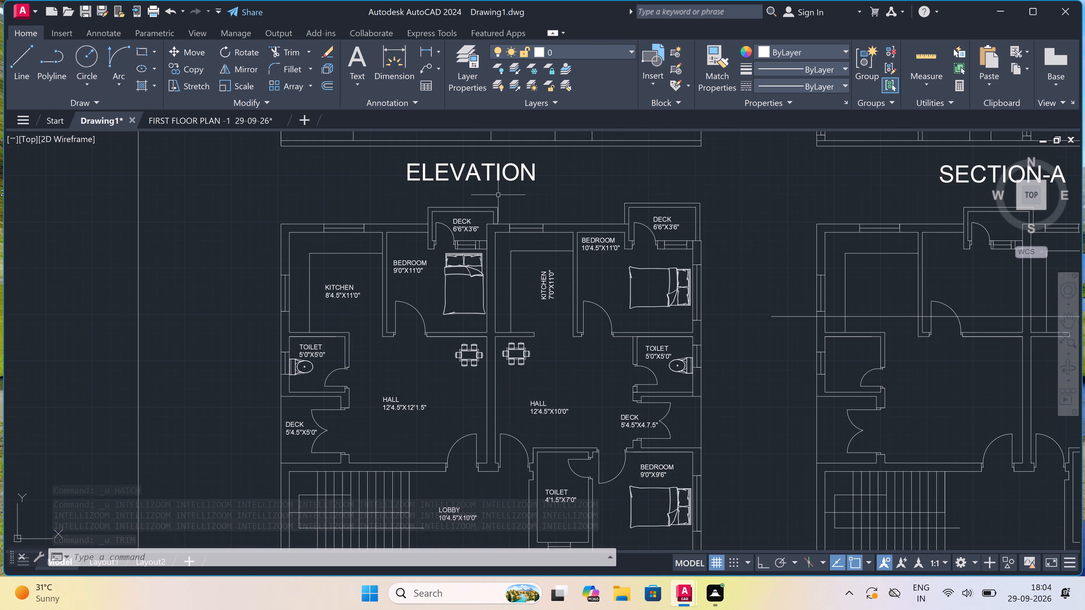
{"action": "scroll", "coordinate": [497, 203], "scroll_direction": "down", "scroll_amount": 2}
{"action": "scroll", "coordinate": [485, 247], "scroll_direction": "down", "scroll_amount": 3}
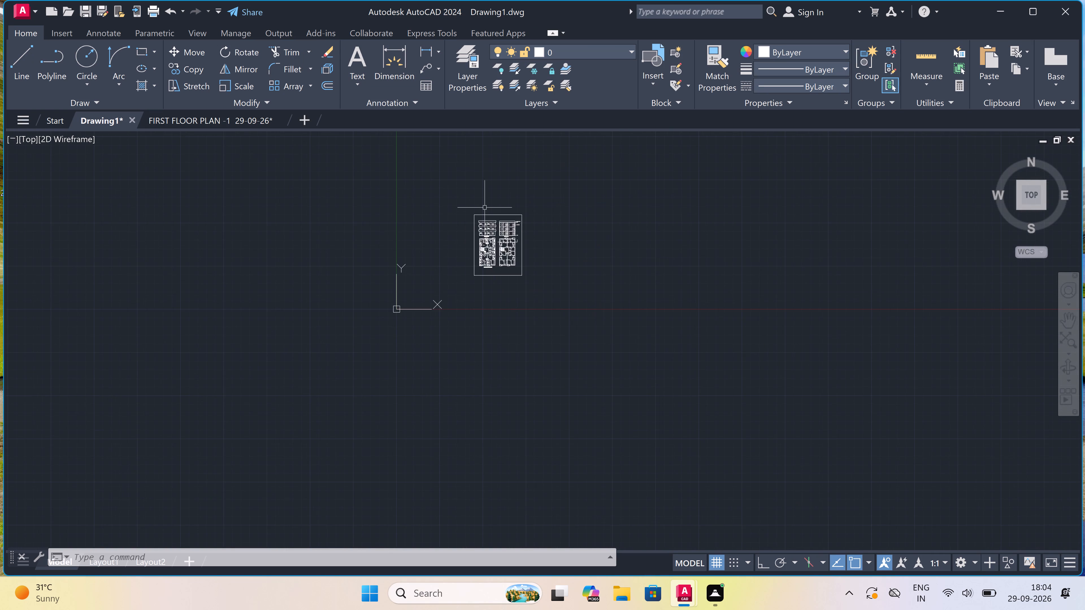
{"action": "scroll", "coordinate": [485, 206], "scroll_direction": "up", "scroll_amount": 3}
{"action": "scroll", "coordinate": [487, 321], "scroll_direction": "up", "scroll_amount": 3}
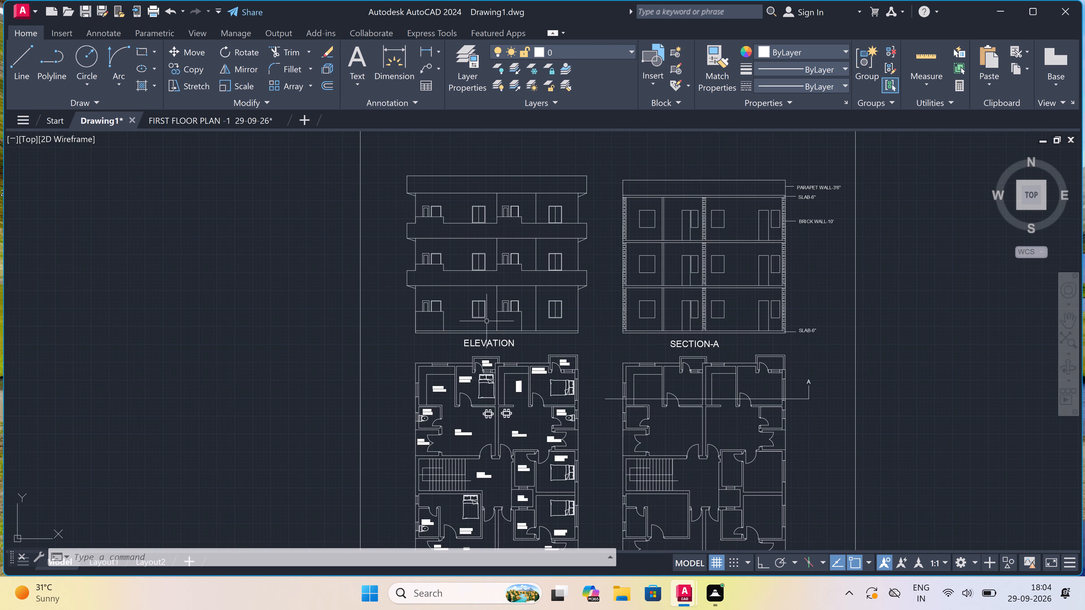
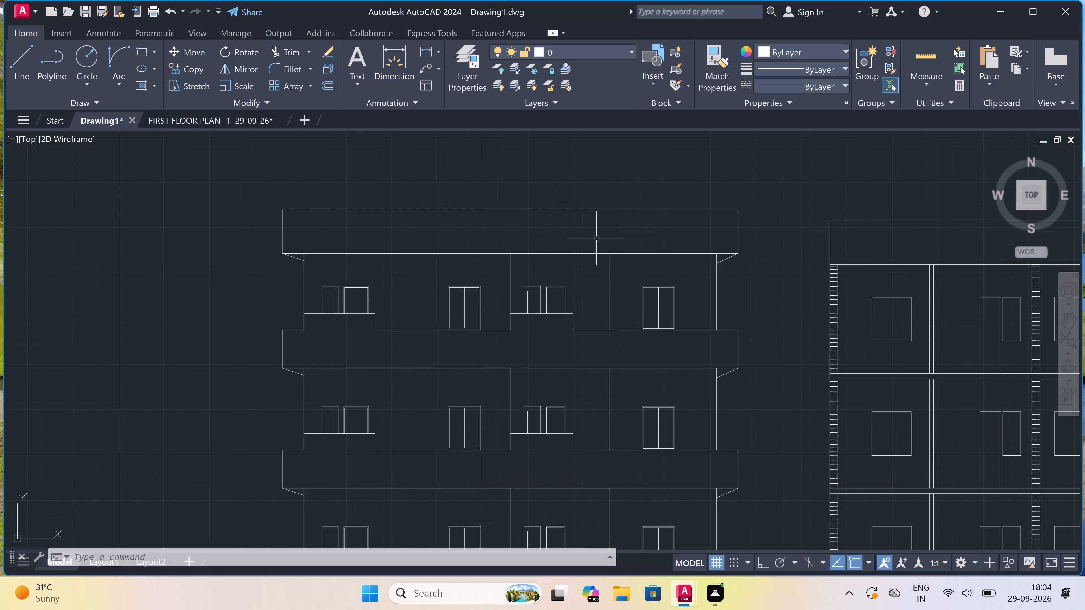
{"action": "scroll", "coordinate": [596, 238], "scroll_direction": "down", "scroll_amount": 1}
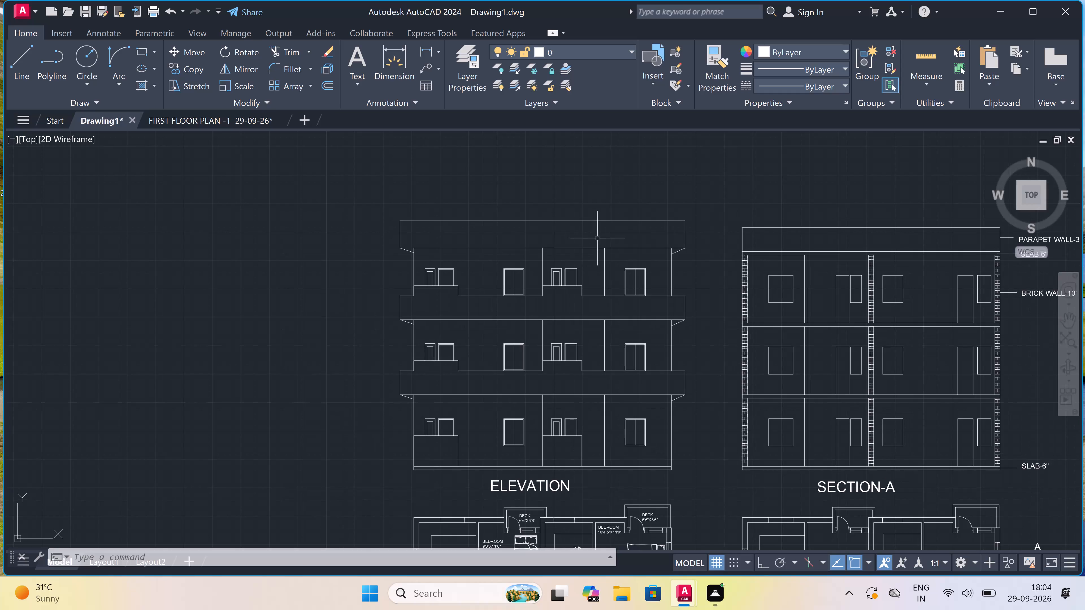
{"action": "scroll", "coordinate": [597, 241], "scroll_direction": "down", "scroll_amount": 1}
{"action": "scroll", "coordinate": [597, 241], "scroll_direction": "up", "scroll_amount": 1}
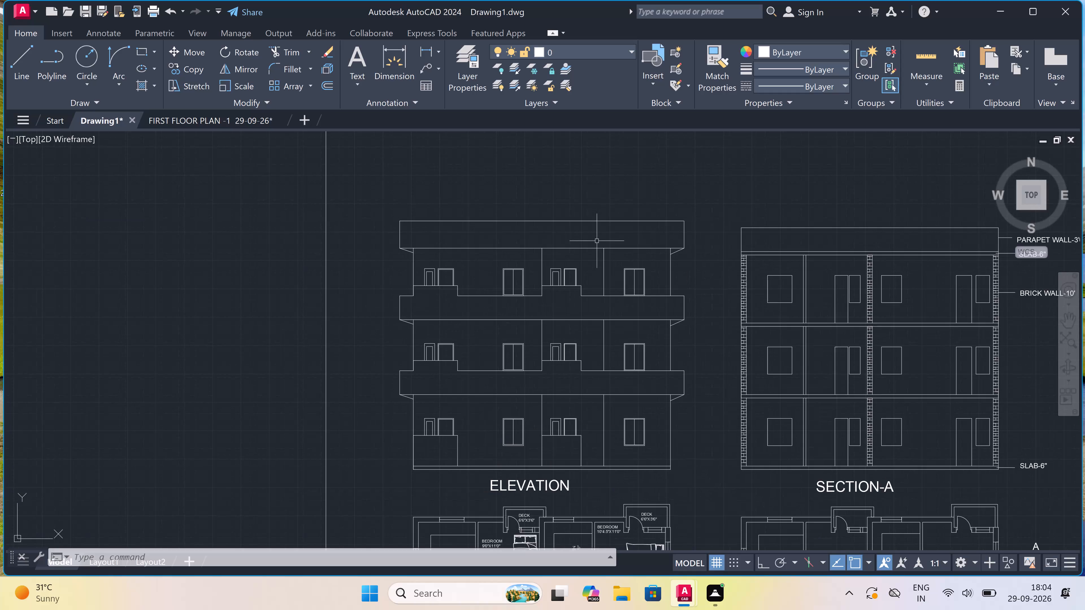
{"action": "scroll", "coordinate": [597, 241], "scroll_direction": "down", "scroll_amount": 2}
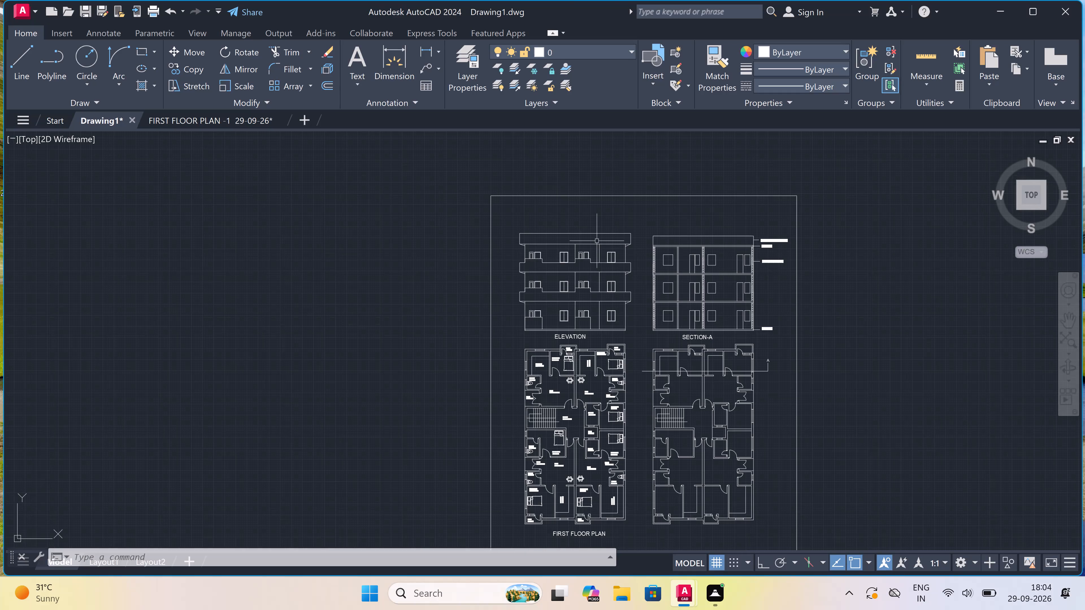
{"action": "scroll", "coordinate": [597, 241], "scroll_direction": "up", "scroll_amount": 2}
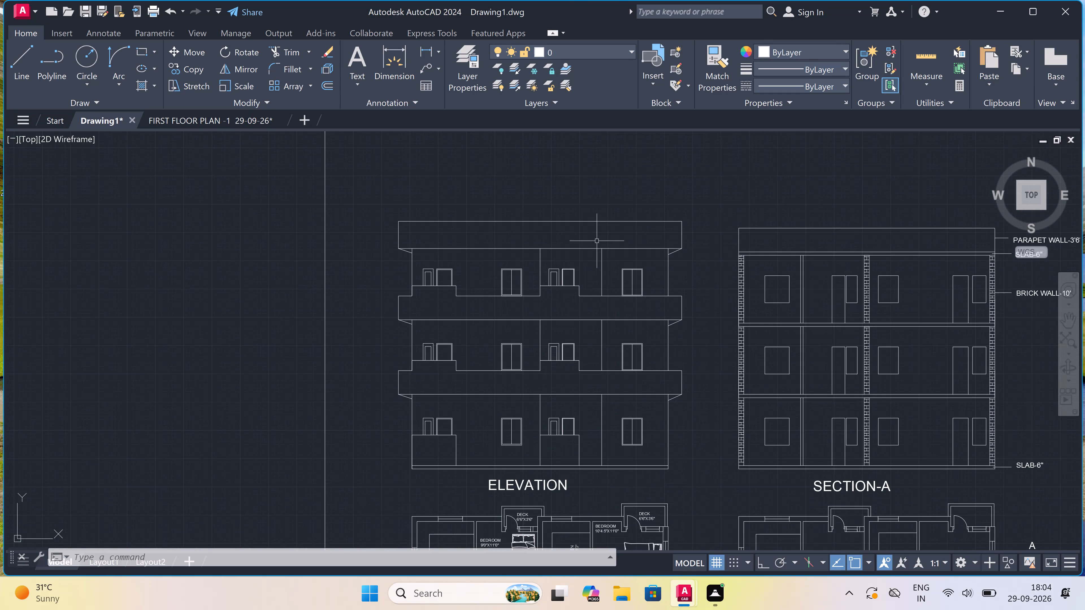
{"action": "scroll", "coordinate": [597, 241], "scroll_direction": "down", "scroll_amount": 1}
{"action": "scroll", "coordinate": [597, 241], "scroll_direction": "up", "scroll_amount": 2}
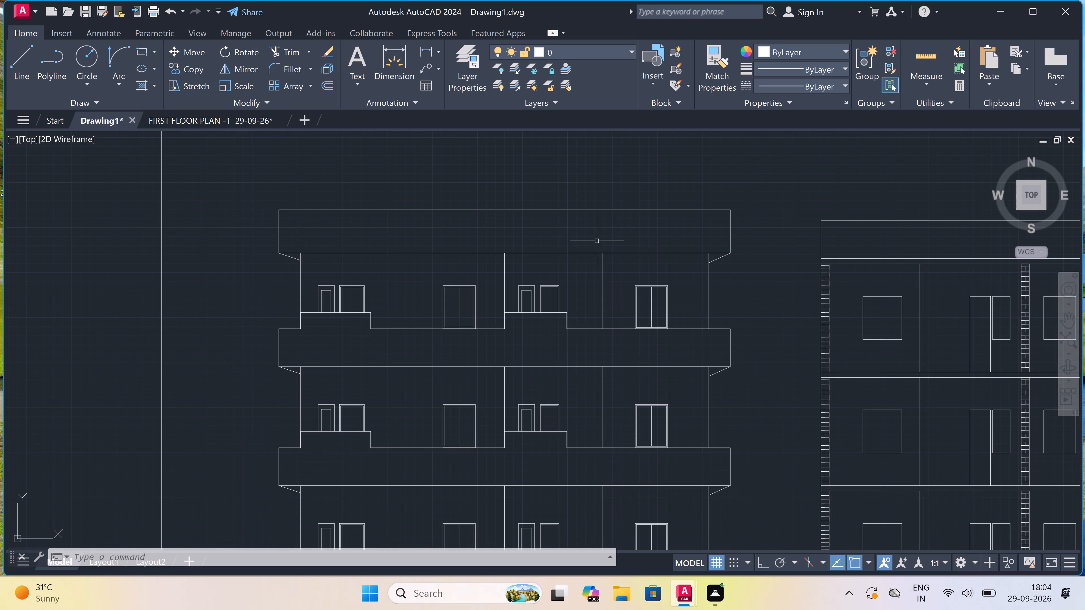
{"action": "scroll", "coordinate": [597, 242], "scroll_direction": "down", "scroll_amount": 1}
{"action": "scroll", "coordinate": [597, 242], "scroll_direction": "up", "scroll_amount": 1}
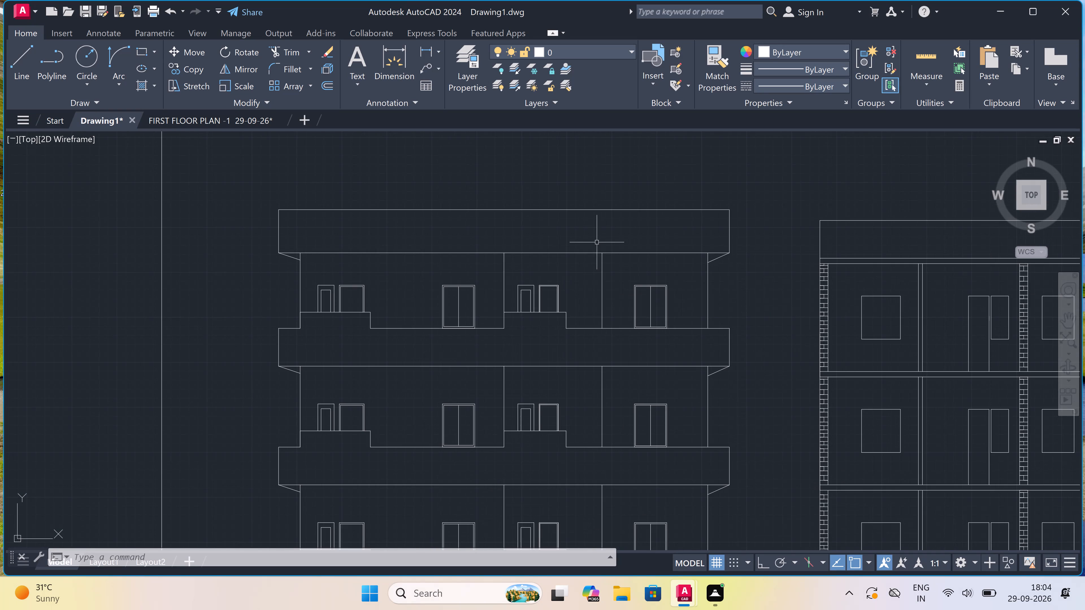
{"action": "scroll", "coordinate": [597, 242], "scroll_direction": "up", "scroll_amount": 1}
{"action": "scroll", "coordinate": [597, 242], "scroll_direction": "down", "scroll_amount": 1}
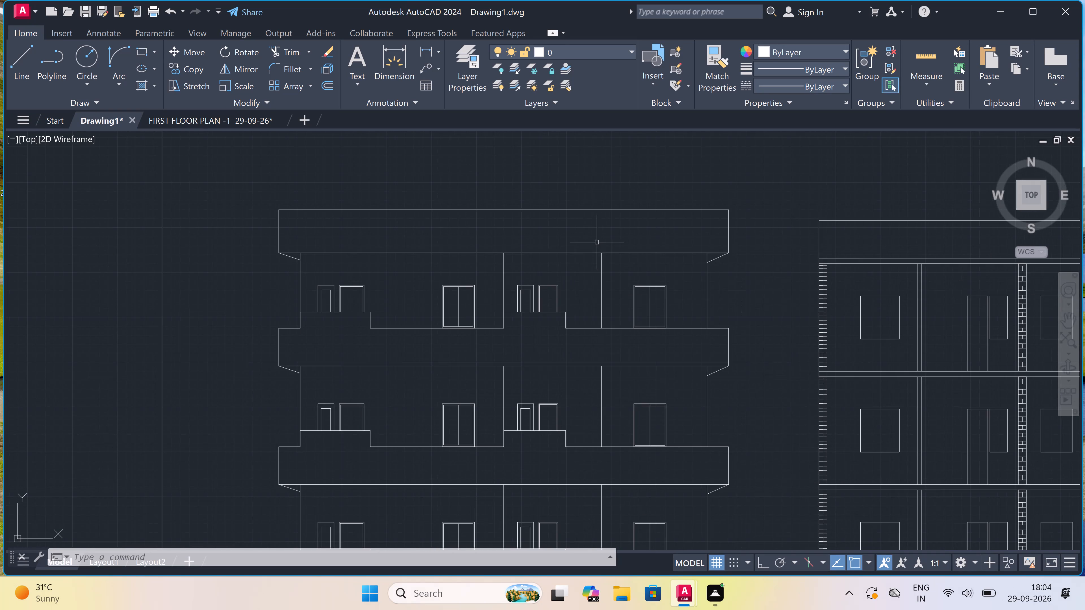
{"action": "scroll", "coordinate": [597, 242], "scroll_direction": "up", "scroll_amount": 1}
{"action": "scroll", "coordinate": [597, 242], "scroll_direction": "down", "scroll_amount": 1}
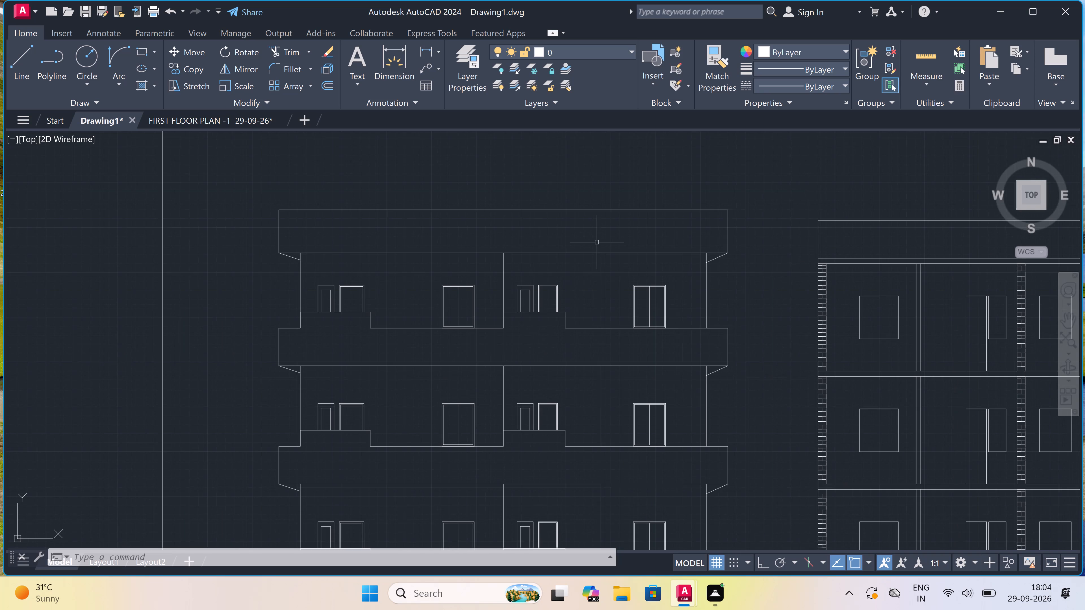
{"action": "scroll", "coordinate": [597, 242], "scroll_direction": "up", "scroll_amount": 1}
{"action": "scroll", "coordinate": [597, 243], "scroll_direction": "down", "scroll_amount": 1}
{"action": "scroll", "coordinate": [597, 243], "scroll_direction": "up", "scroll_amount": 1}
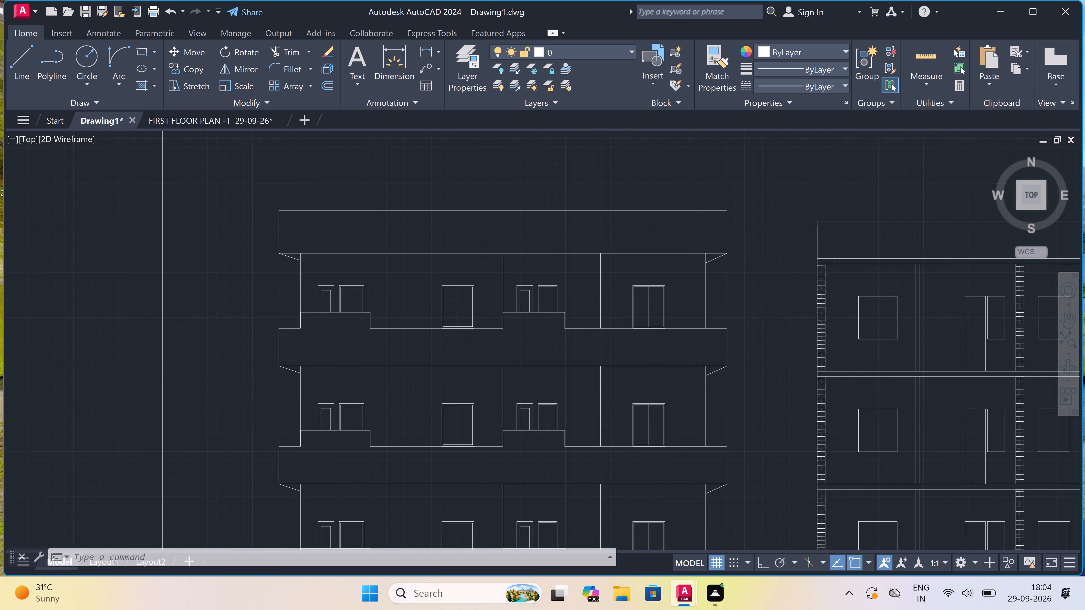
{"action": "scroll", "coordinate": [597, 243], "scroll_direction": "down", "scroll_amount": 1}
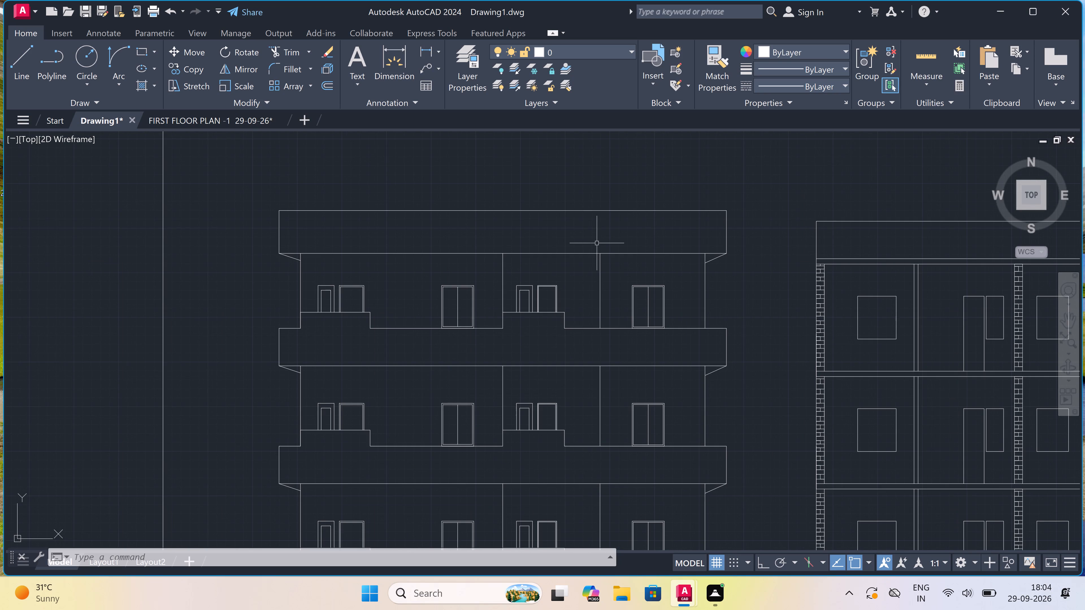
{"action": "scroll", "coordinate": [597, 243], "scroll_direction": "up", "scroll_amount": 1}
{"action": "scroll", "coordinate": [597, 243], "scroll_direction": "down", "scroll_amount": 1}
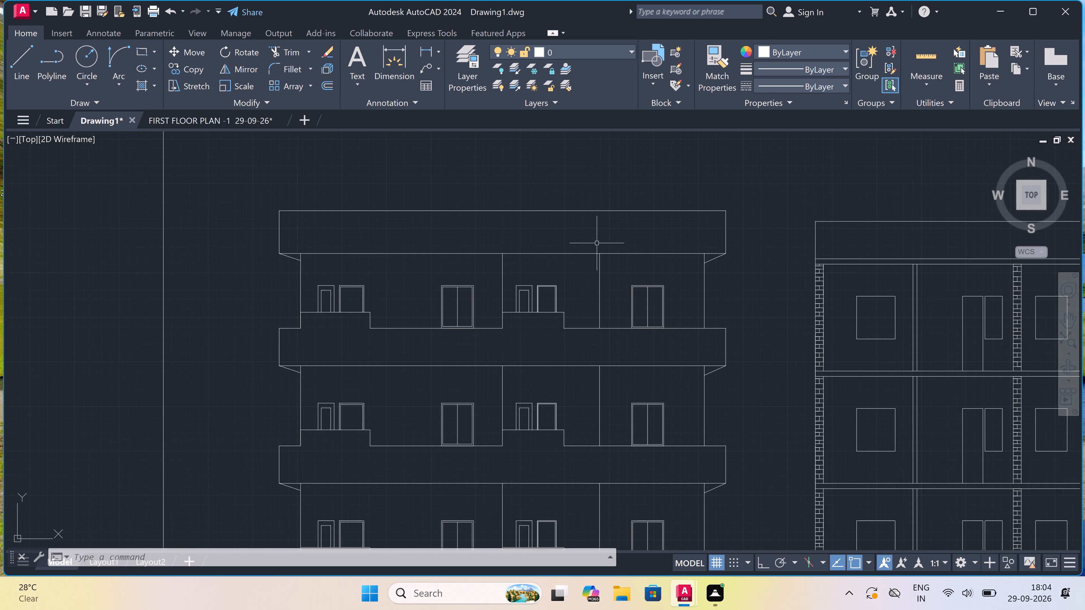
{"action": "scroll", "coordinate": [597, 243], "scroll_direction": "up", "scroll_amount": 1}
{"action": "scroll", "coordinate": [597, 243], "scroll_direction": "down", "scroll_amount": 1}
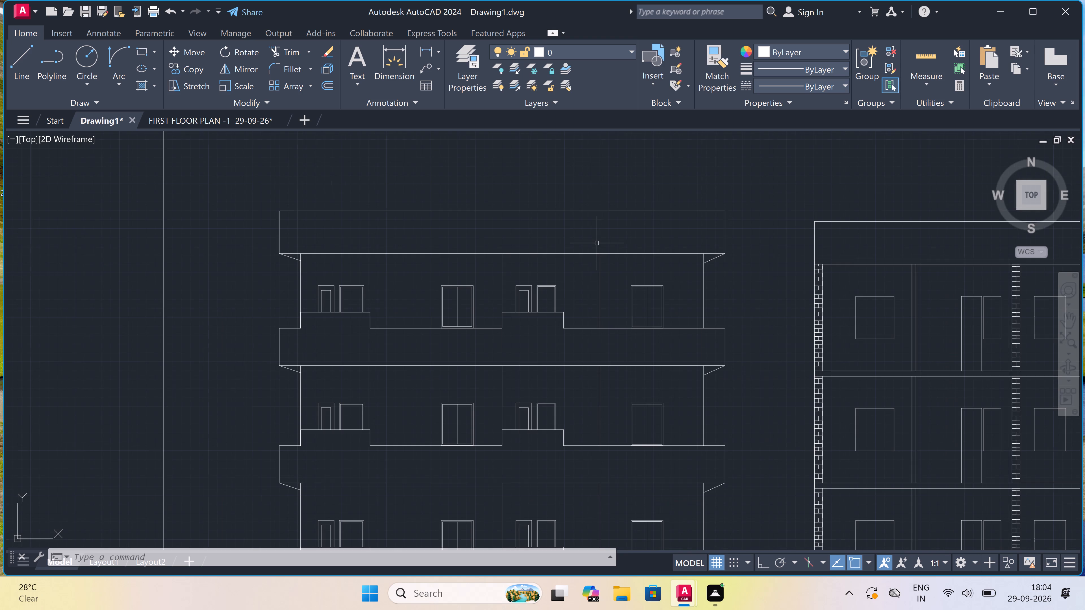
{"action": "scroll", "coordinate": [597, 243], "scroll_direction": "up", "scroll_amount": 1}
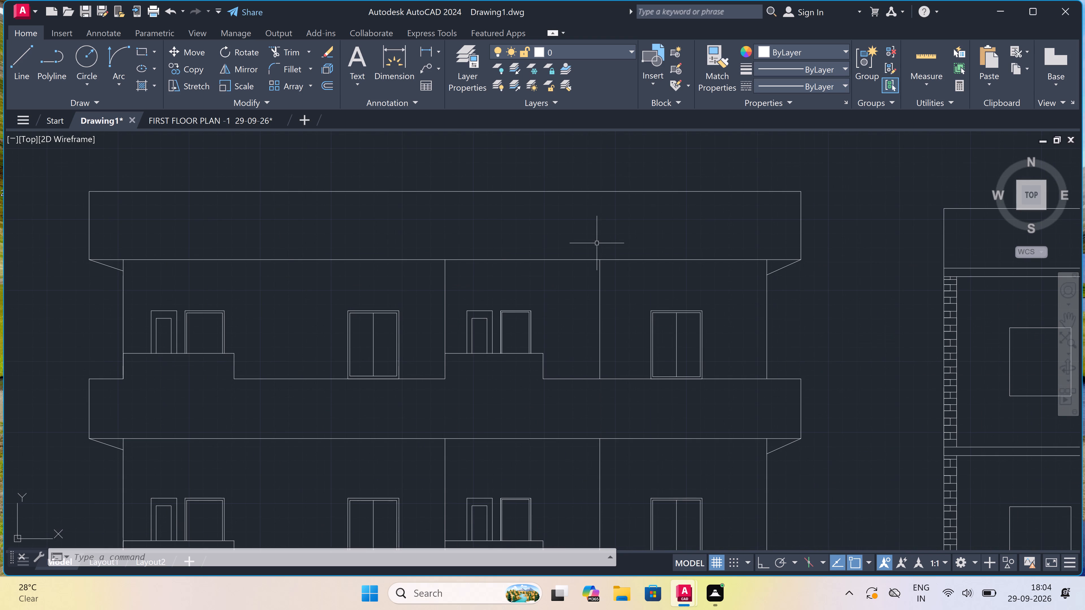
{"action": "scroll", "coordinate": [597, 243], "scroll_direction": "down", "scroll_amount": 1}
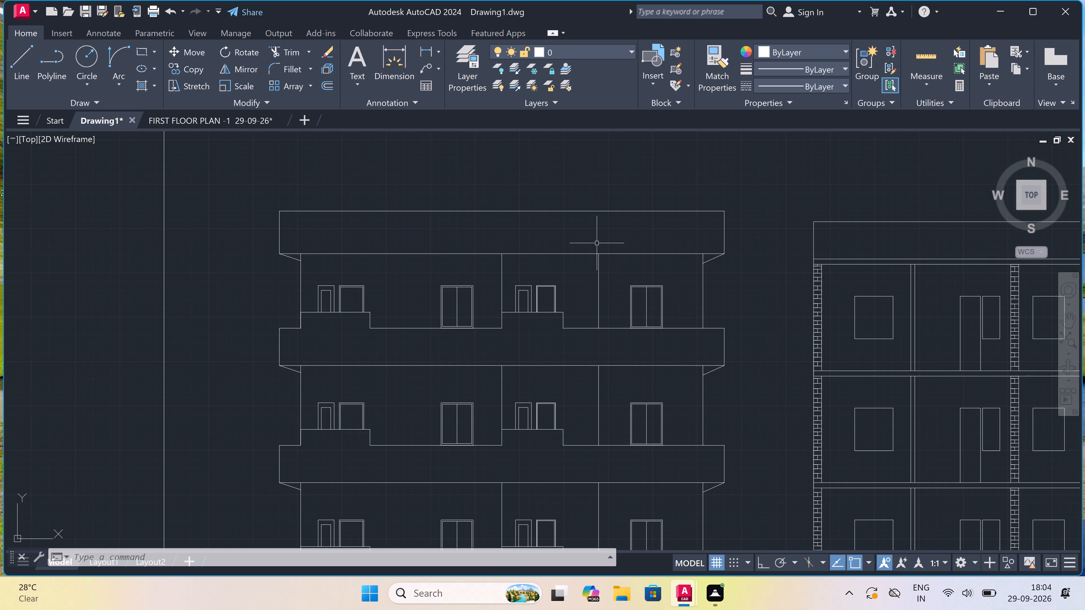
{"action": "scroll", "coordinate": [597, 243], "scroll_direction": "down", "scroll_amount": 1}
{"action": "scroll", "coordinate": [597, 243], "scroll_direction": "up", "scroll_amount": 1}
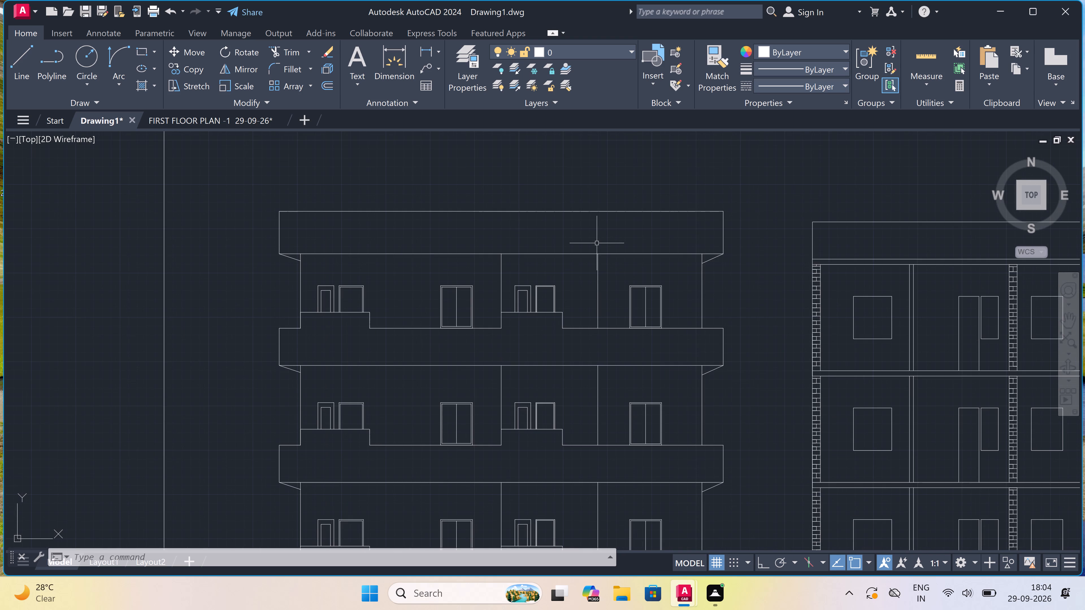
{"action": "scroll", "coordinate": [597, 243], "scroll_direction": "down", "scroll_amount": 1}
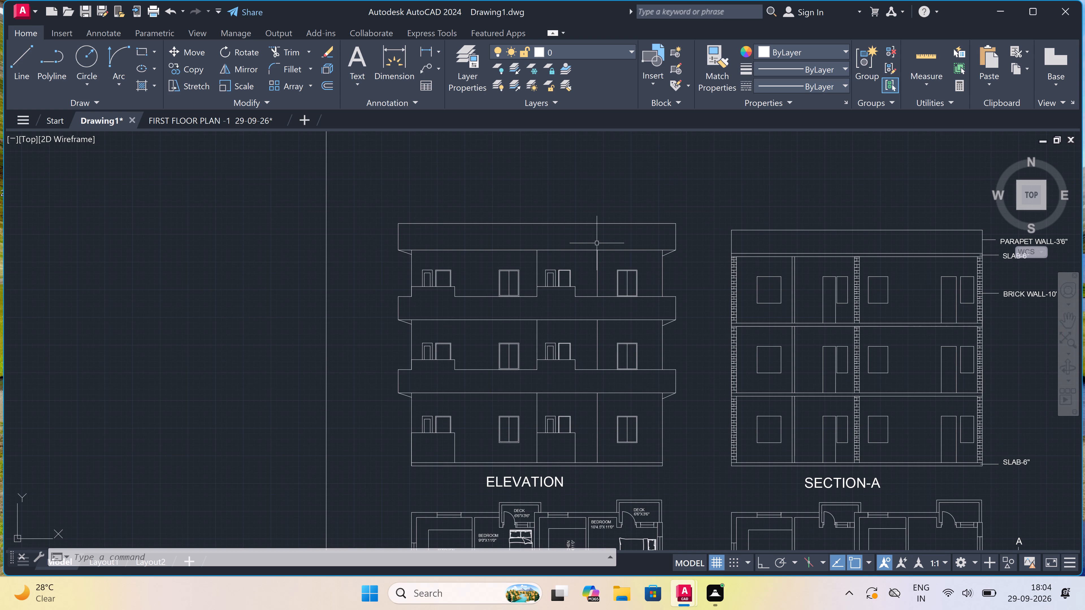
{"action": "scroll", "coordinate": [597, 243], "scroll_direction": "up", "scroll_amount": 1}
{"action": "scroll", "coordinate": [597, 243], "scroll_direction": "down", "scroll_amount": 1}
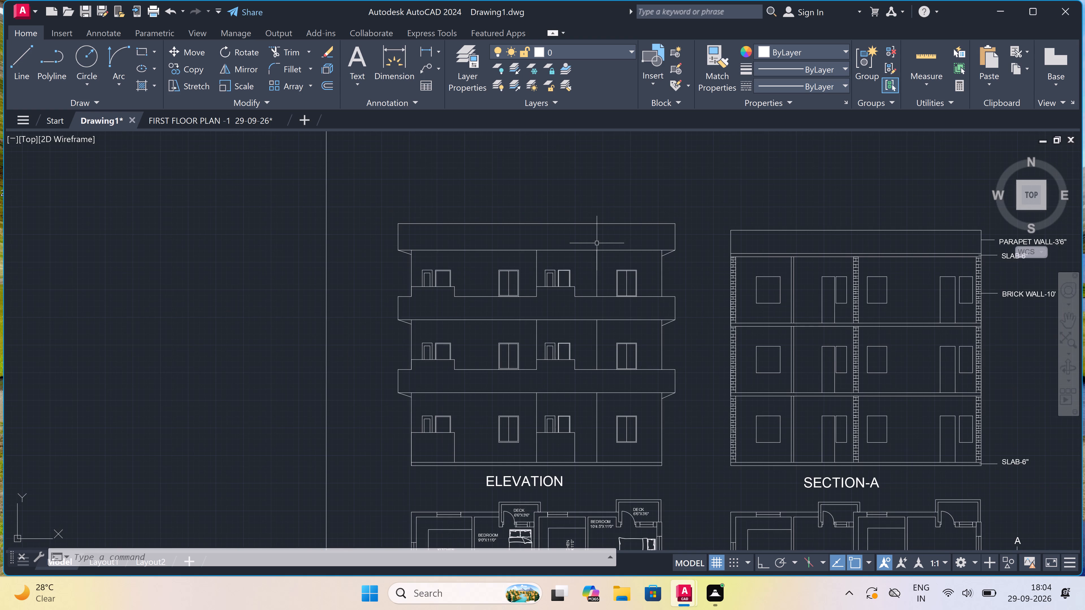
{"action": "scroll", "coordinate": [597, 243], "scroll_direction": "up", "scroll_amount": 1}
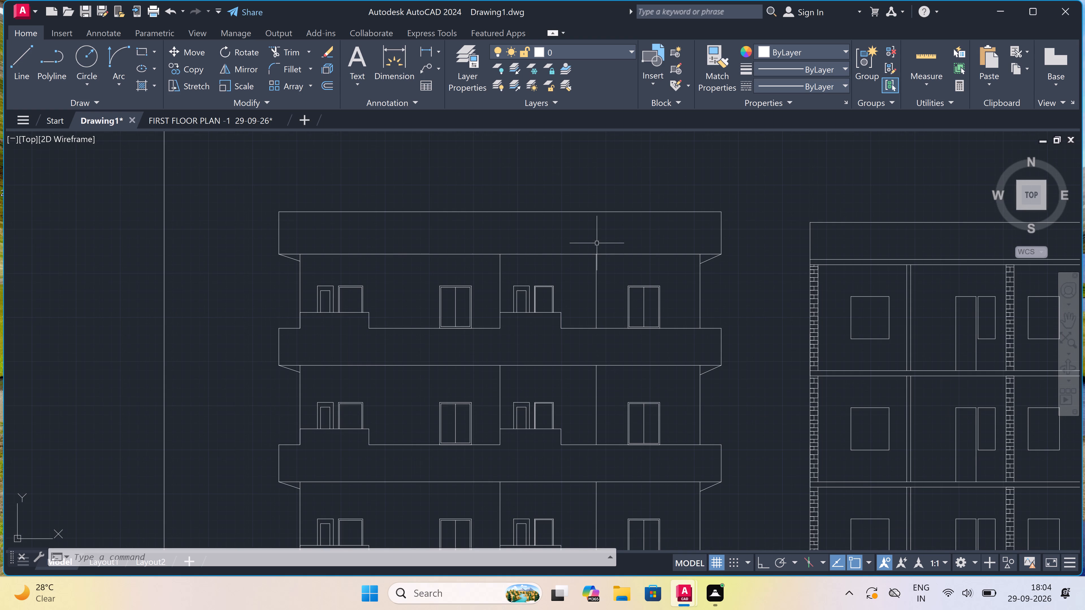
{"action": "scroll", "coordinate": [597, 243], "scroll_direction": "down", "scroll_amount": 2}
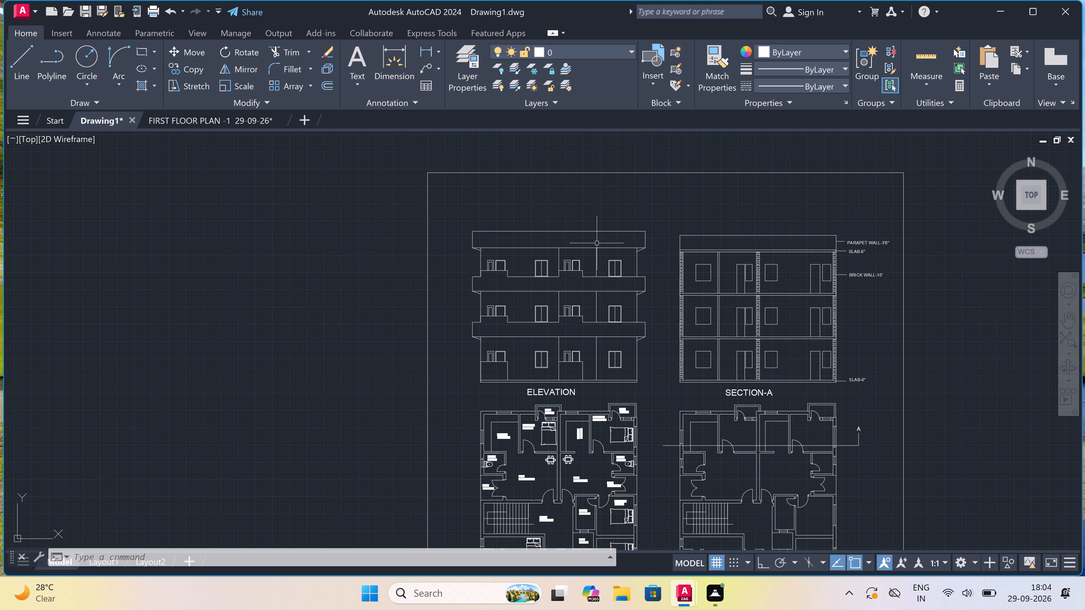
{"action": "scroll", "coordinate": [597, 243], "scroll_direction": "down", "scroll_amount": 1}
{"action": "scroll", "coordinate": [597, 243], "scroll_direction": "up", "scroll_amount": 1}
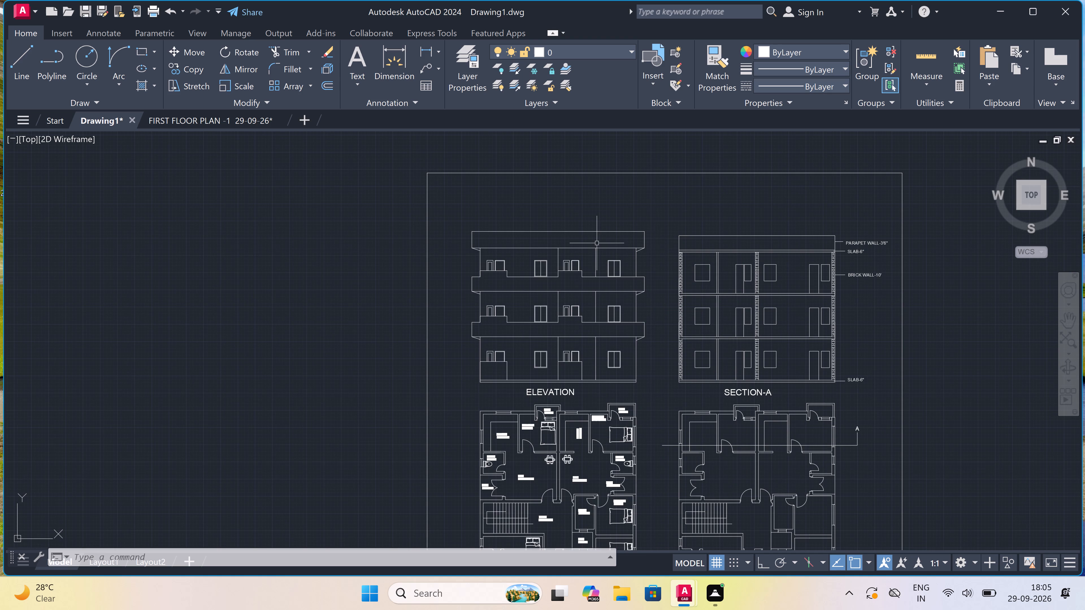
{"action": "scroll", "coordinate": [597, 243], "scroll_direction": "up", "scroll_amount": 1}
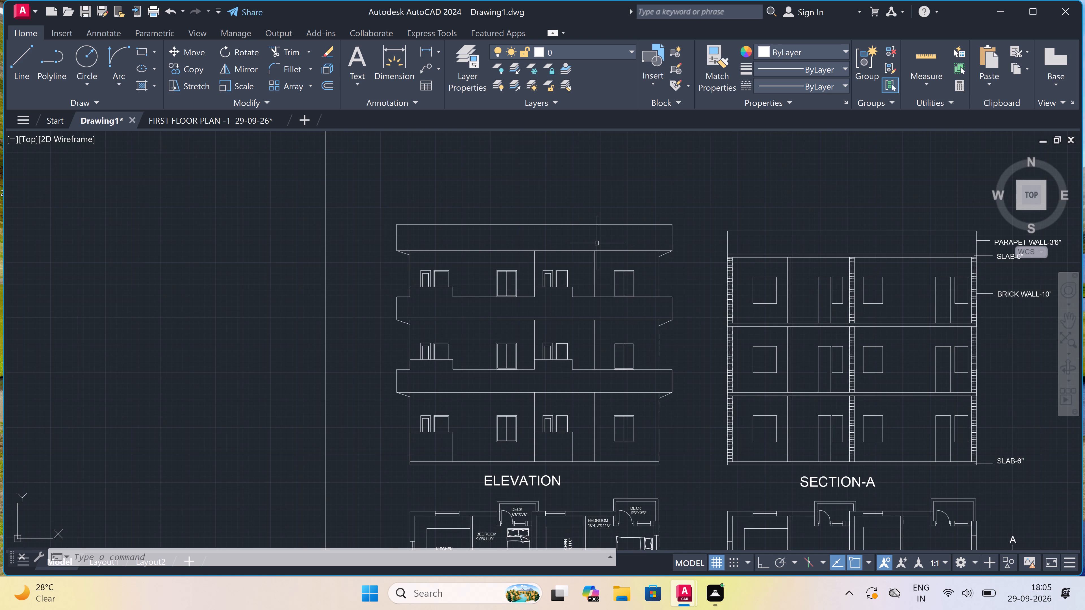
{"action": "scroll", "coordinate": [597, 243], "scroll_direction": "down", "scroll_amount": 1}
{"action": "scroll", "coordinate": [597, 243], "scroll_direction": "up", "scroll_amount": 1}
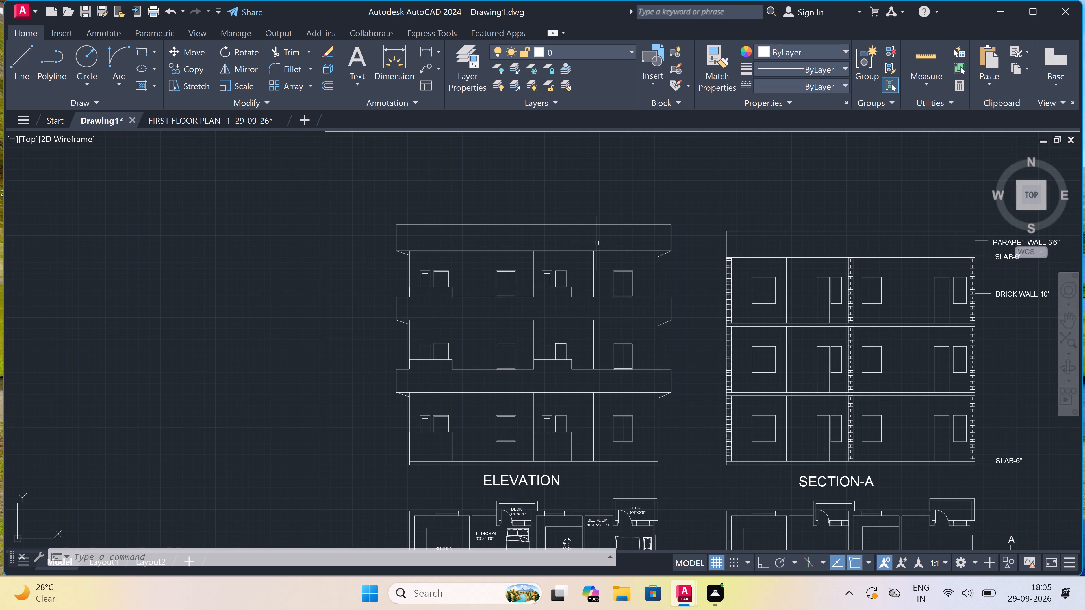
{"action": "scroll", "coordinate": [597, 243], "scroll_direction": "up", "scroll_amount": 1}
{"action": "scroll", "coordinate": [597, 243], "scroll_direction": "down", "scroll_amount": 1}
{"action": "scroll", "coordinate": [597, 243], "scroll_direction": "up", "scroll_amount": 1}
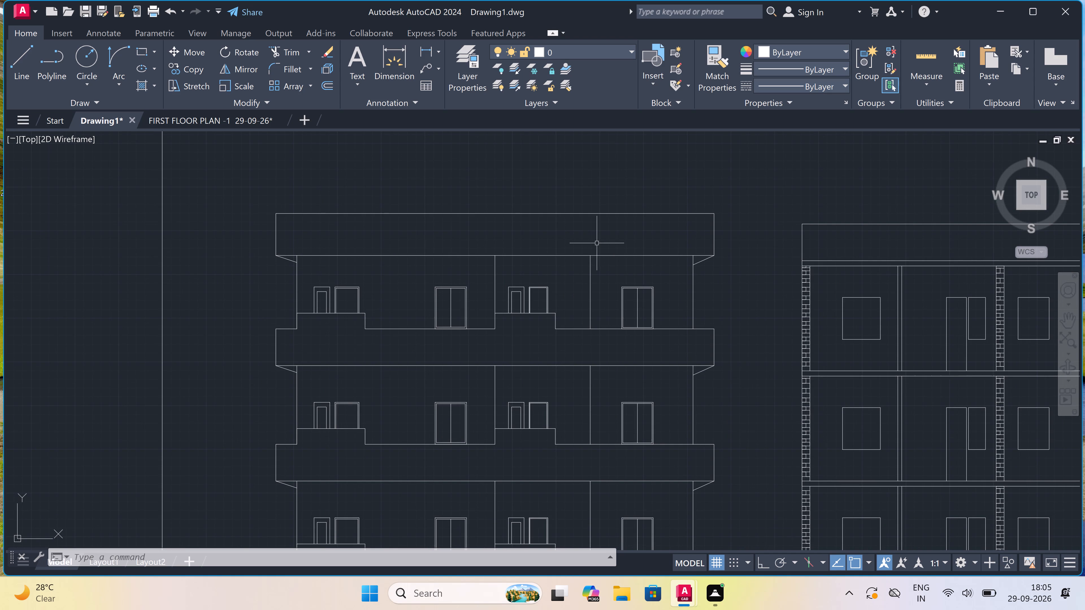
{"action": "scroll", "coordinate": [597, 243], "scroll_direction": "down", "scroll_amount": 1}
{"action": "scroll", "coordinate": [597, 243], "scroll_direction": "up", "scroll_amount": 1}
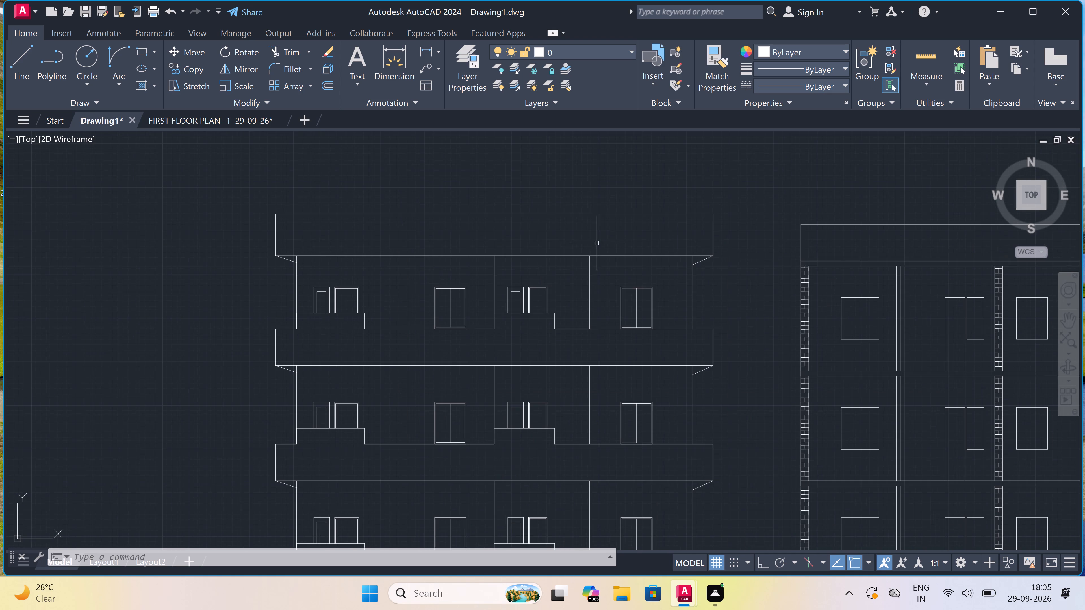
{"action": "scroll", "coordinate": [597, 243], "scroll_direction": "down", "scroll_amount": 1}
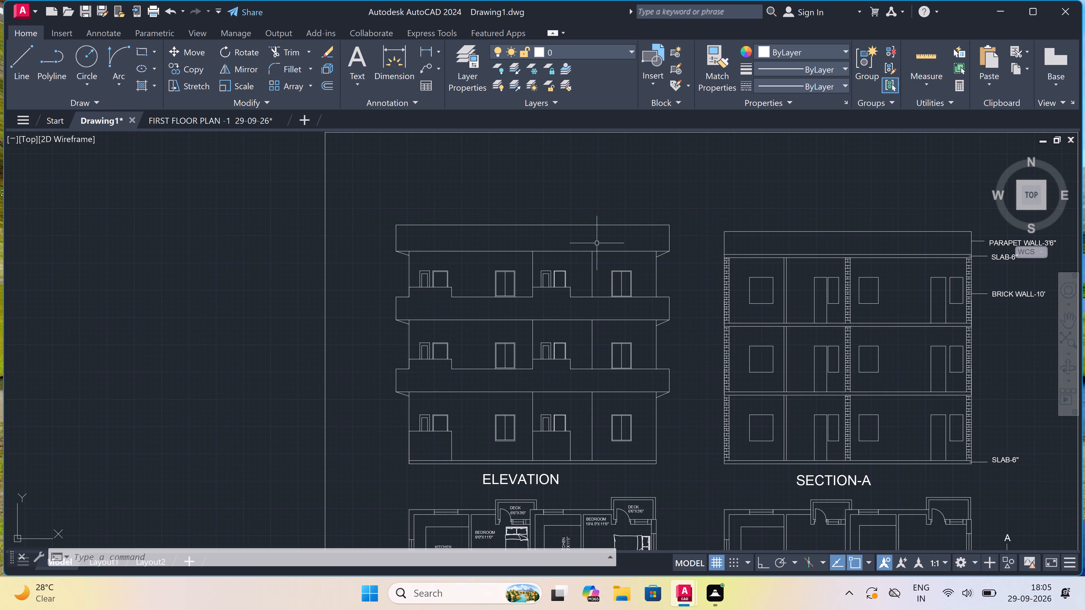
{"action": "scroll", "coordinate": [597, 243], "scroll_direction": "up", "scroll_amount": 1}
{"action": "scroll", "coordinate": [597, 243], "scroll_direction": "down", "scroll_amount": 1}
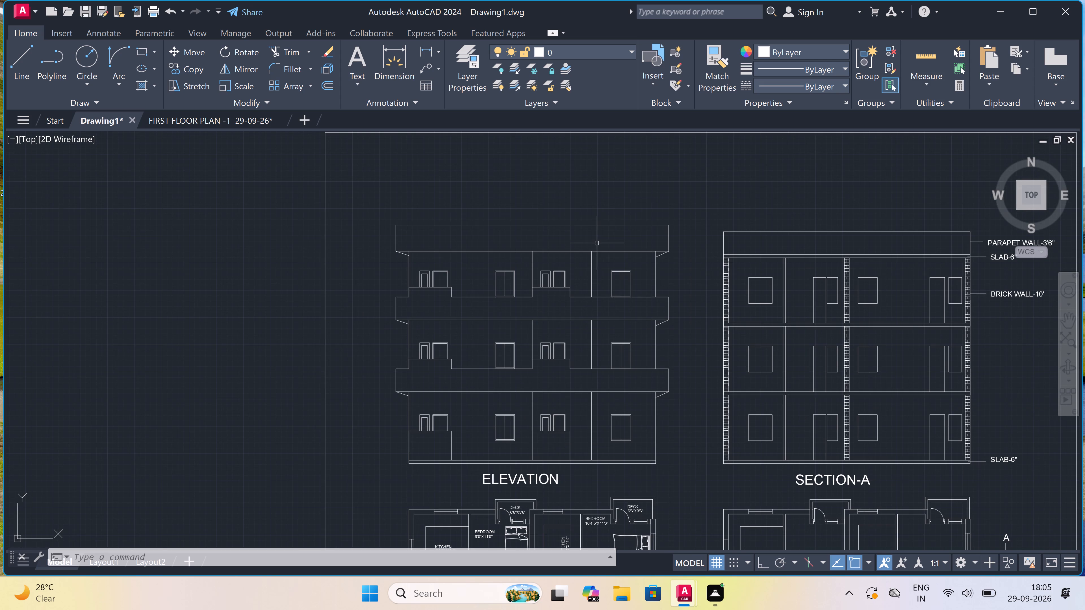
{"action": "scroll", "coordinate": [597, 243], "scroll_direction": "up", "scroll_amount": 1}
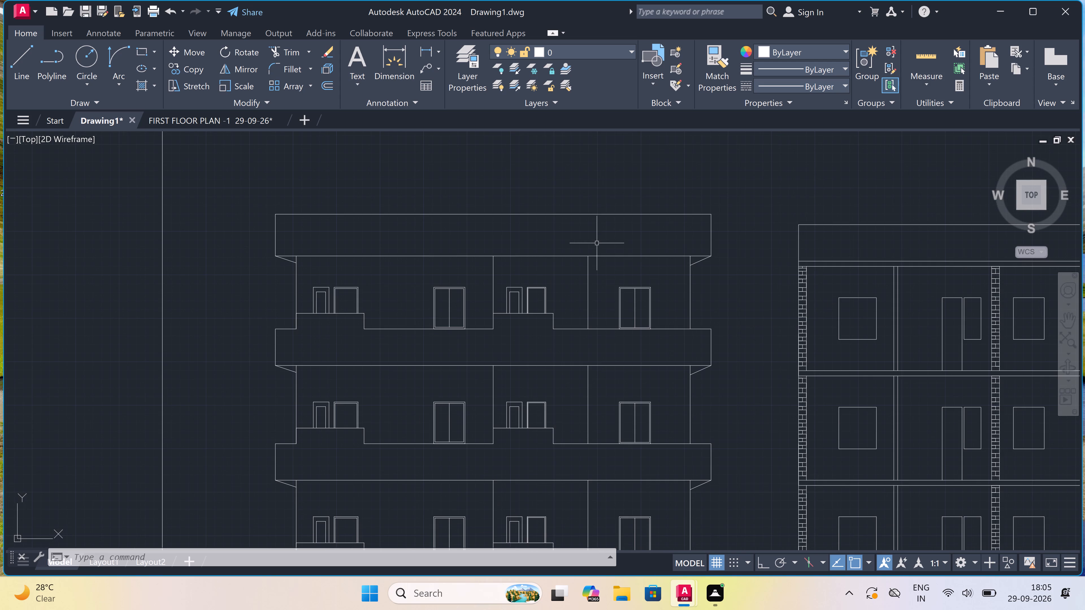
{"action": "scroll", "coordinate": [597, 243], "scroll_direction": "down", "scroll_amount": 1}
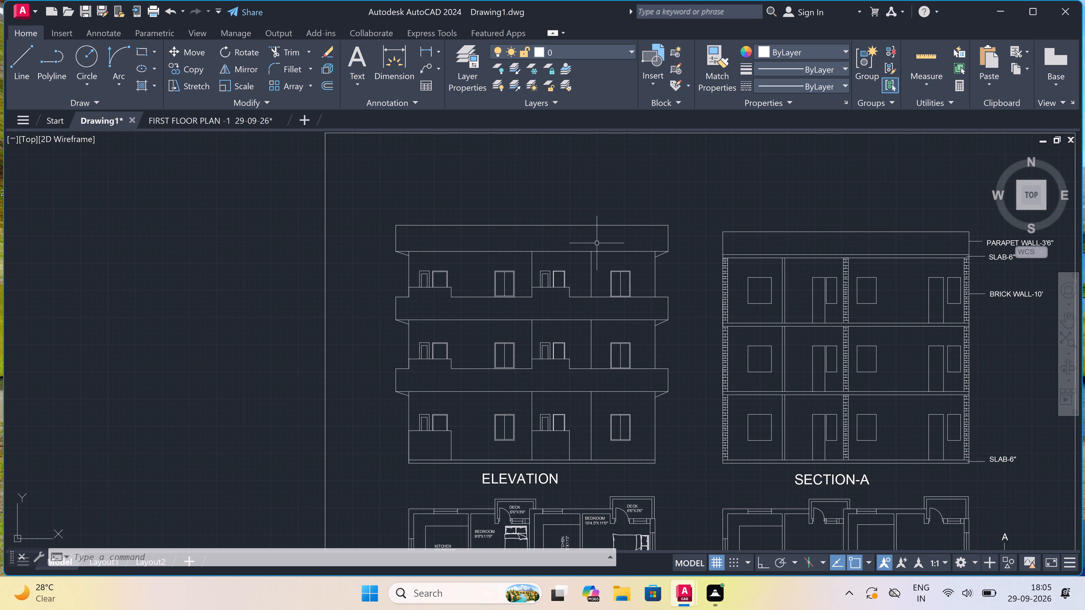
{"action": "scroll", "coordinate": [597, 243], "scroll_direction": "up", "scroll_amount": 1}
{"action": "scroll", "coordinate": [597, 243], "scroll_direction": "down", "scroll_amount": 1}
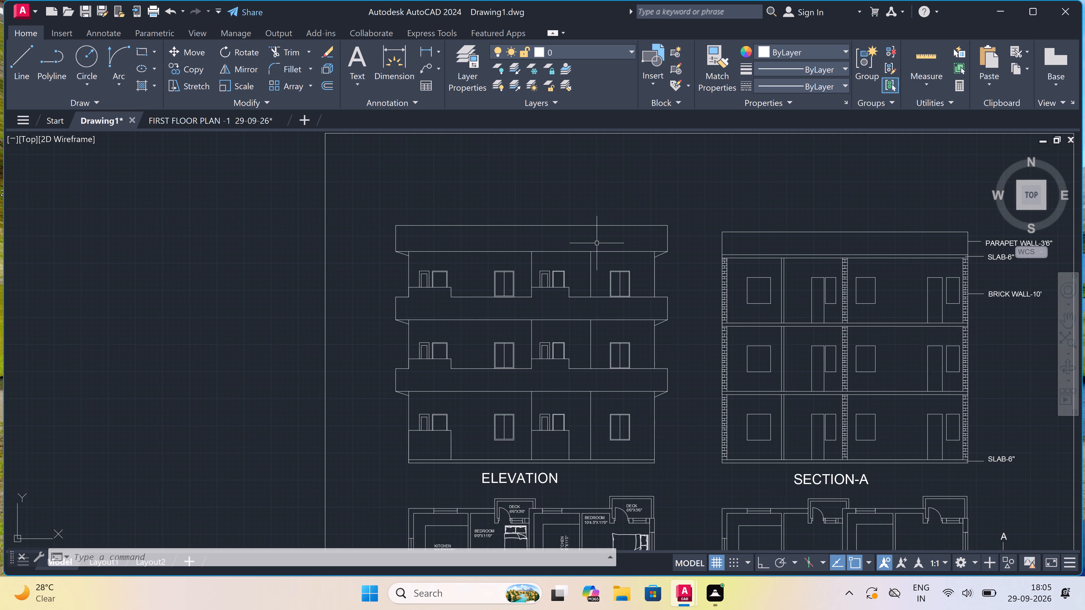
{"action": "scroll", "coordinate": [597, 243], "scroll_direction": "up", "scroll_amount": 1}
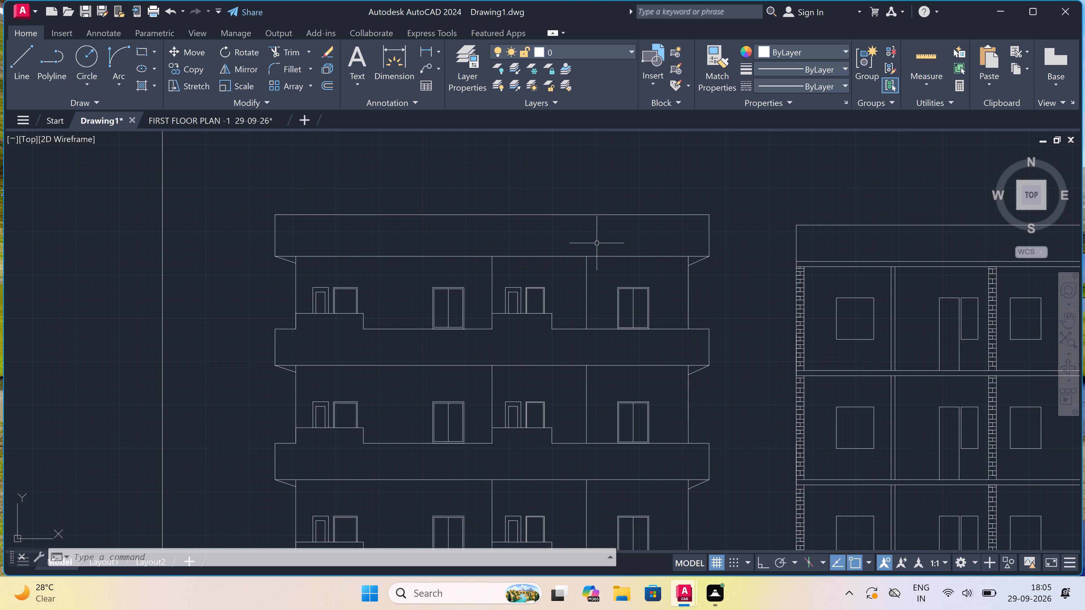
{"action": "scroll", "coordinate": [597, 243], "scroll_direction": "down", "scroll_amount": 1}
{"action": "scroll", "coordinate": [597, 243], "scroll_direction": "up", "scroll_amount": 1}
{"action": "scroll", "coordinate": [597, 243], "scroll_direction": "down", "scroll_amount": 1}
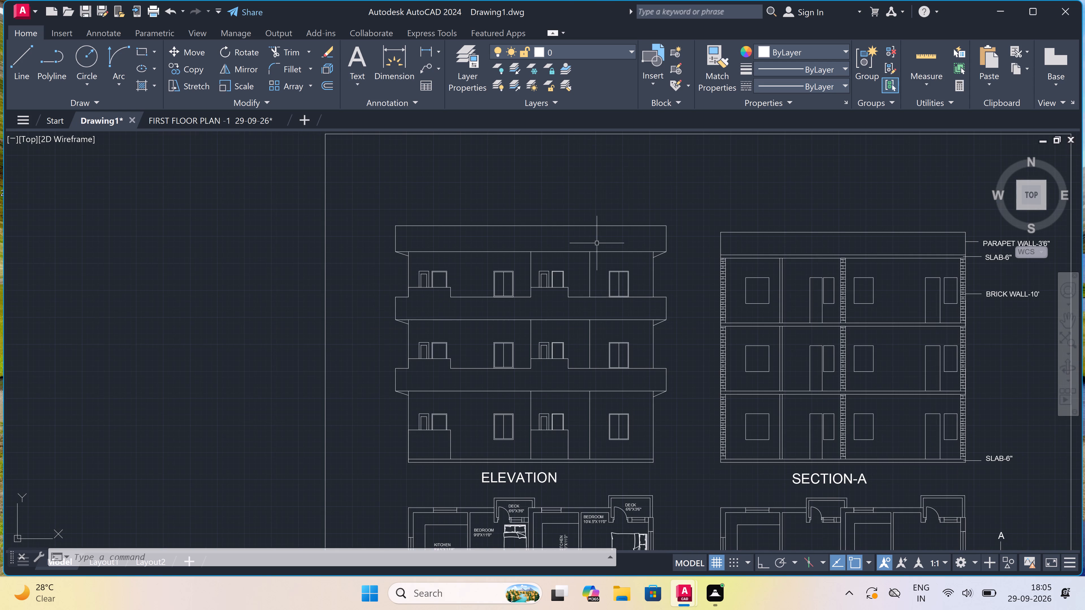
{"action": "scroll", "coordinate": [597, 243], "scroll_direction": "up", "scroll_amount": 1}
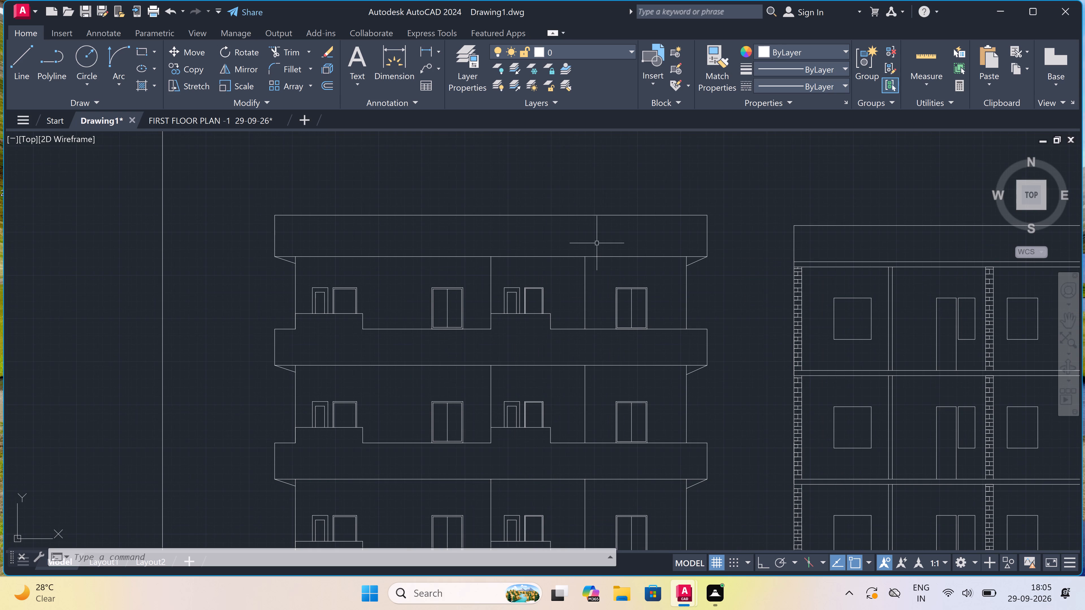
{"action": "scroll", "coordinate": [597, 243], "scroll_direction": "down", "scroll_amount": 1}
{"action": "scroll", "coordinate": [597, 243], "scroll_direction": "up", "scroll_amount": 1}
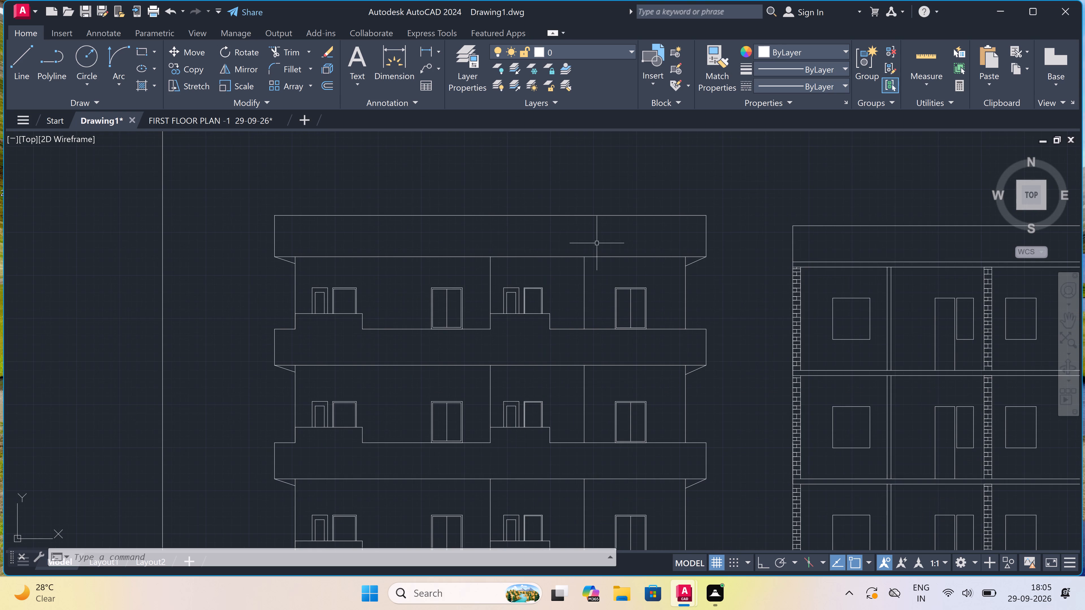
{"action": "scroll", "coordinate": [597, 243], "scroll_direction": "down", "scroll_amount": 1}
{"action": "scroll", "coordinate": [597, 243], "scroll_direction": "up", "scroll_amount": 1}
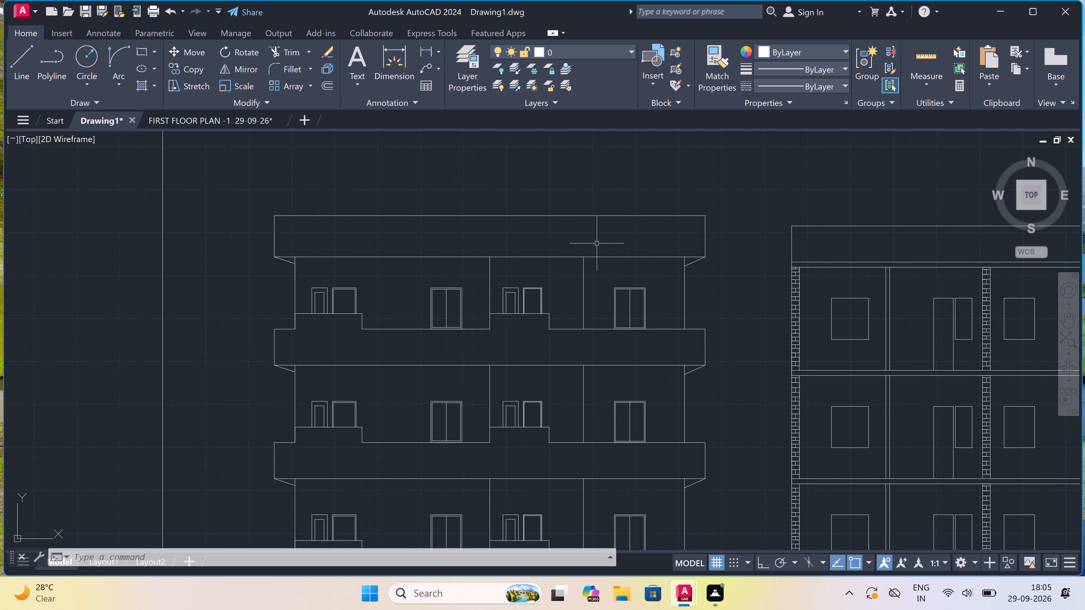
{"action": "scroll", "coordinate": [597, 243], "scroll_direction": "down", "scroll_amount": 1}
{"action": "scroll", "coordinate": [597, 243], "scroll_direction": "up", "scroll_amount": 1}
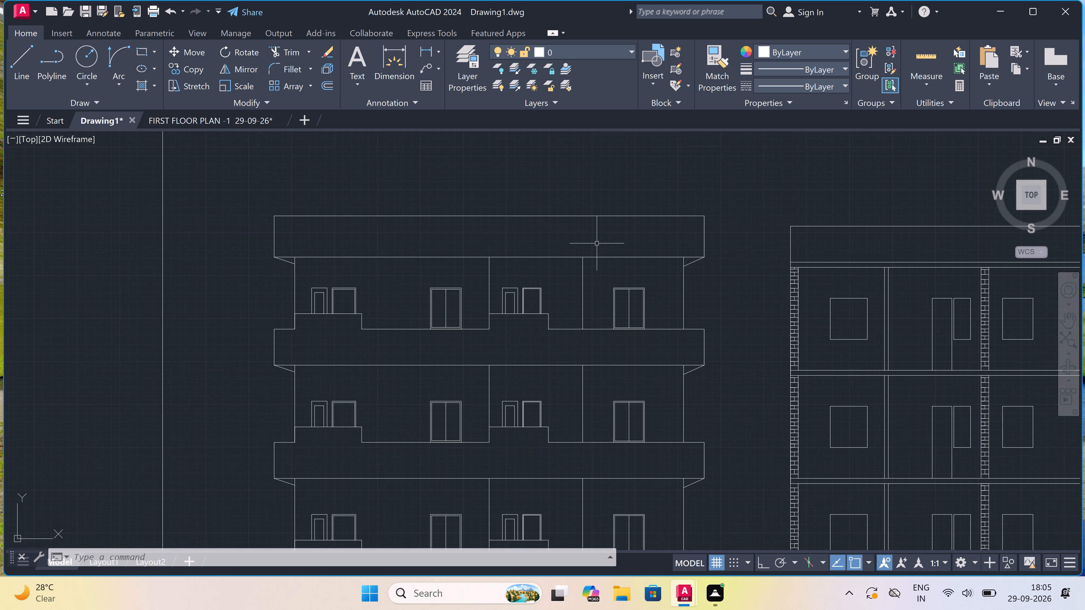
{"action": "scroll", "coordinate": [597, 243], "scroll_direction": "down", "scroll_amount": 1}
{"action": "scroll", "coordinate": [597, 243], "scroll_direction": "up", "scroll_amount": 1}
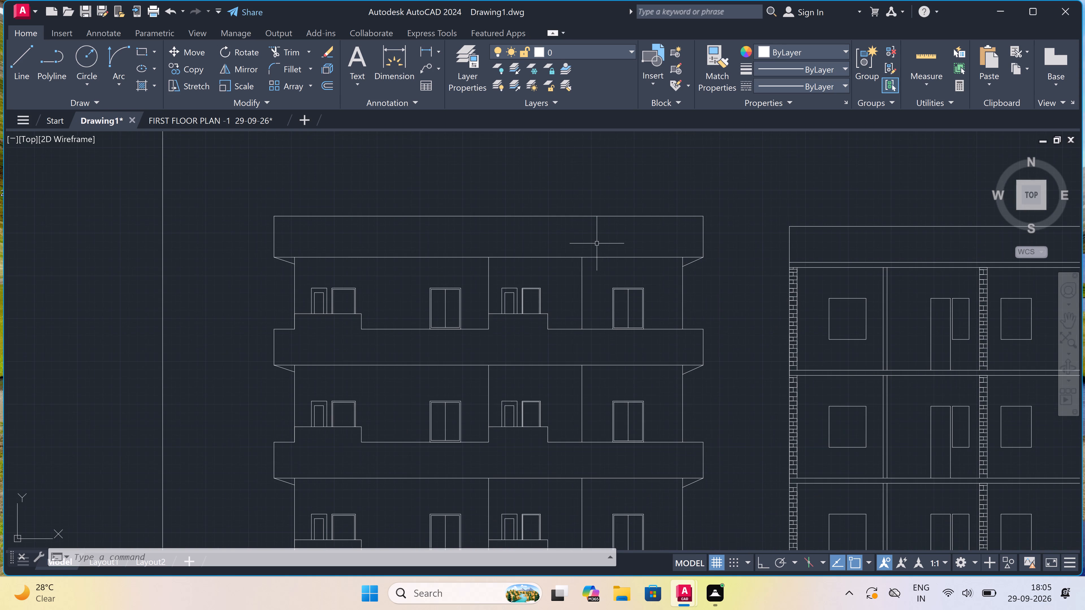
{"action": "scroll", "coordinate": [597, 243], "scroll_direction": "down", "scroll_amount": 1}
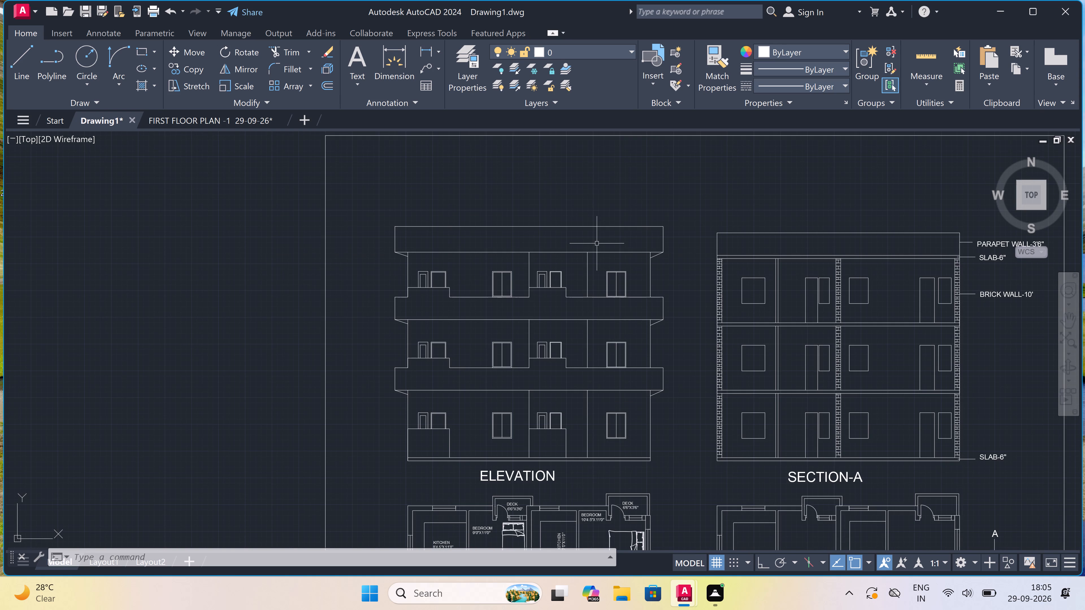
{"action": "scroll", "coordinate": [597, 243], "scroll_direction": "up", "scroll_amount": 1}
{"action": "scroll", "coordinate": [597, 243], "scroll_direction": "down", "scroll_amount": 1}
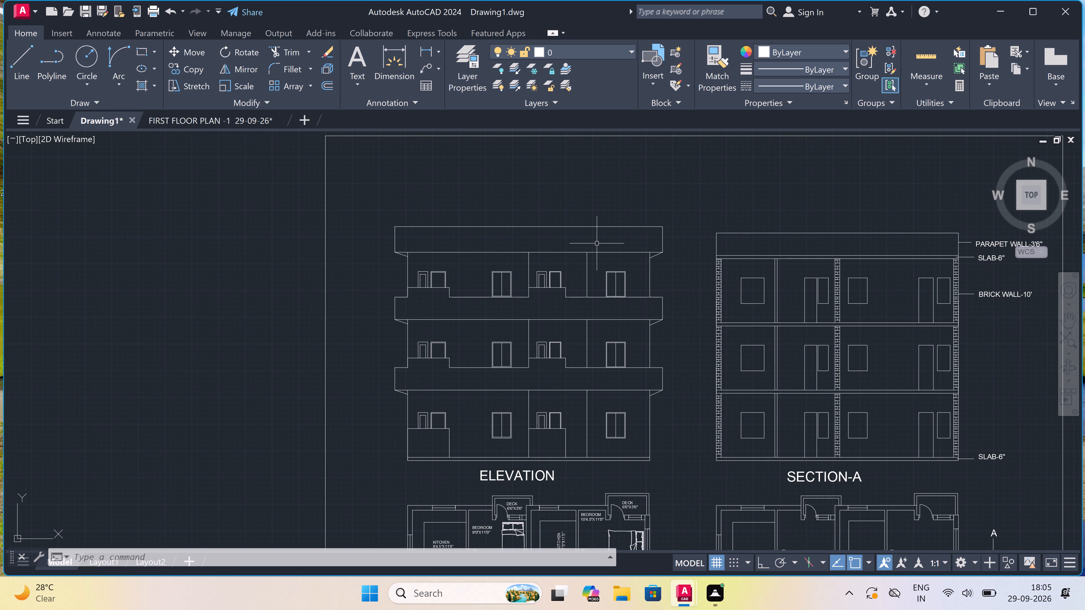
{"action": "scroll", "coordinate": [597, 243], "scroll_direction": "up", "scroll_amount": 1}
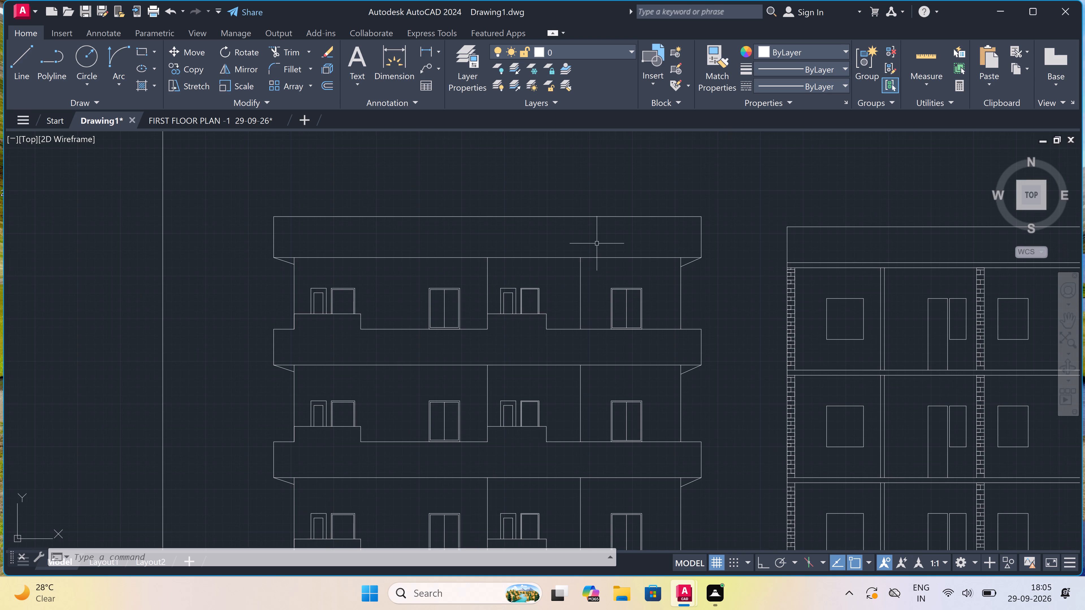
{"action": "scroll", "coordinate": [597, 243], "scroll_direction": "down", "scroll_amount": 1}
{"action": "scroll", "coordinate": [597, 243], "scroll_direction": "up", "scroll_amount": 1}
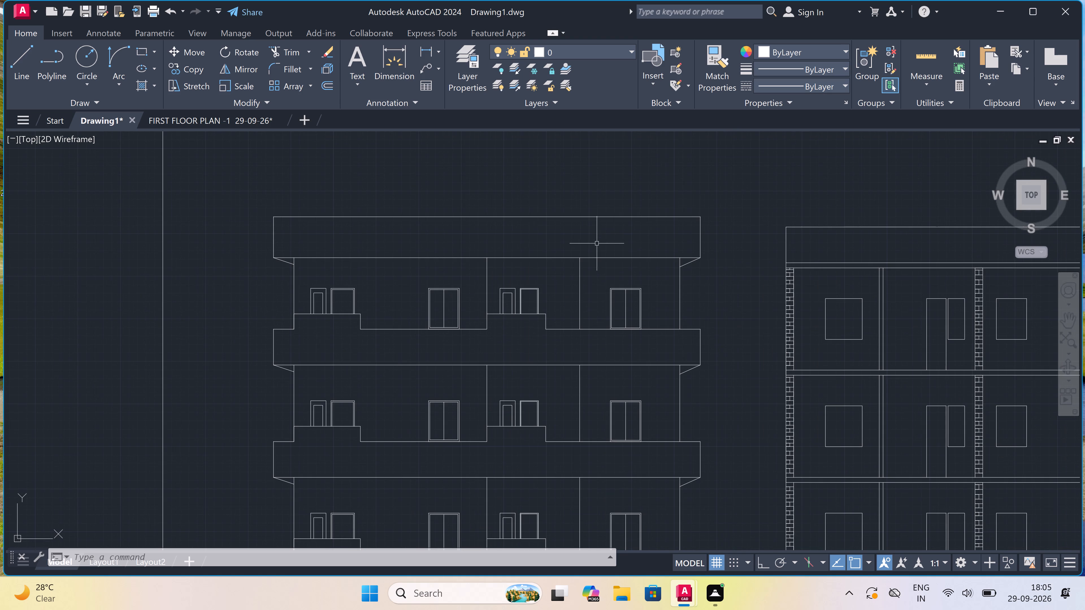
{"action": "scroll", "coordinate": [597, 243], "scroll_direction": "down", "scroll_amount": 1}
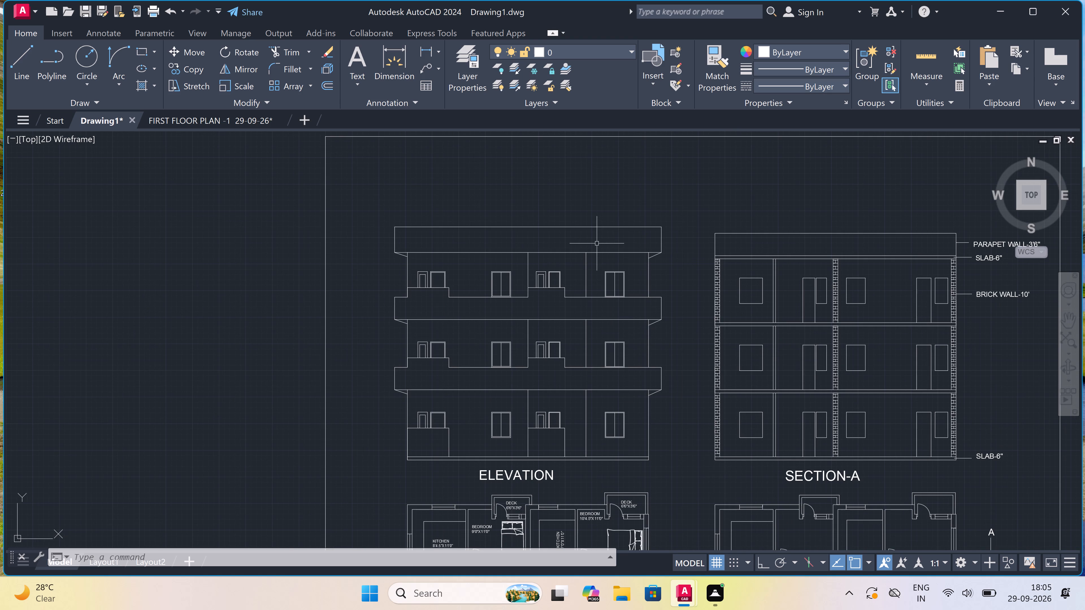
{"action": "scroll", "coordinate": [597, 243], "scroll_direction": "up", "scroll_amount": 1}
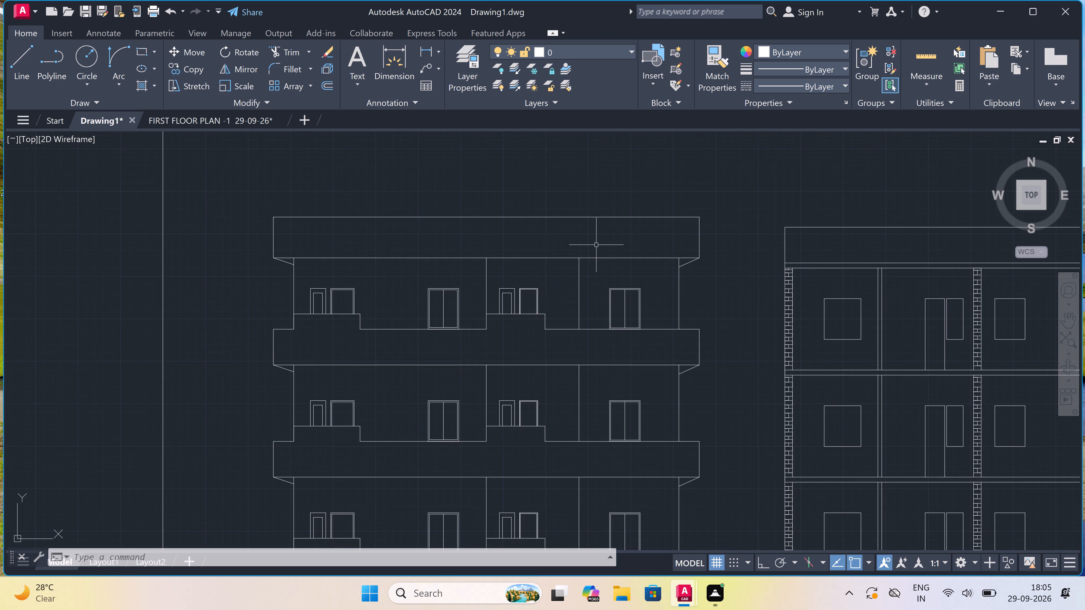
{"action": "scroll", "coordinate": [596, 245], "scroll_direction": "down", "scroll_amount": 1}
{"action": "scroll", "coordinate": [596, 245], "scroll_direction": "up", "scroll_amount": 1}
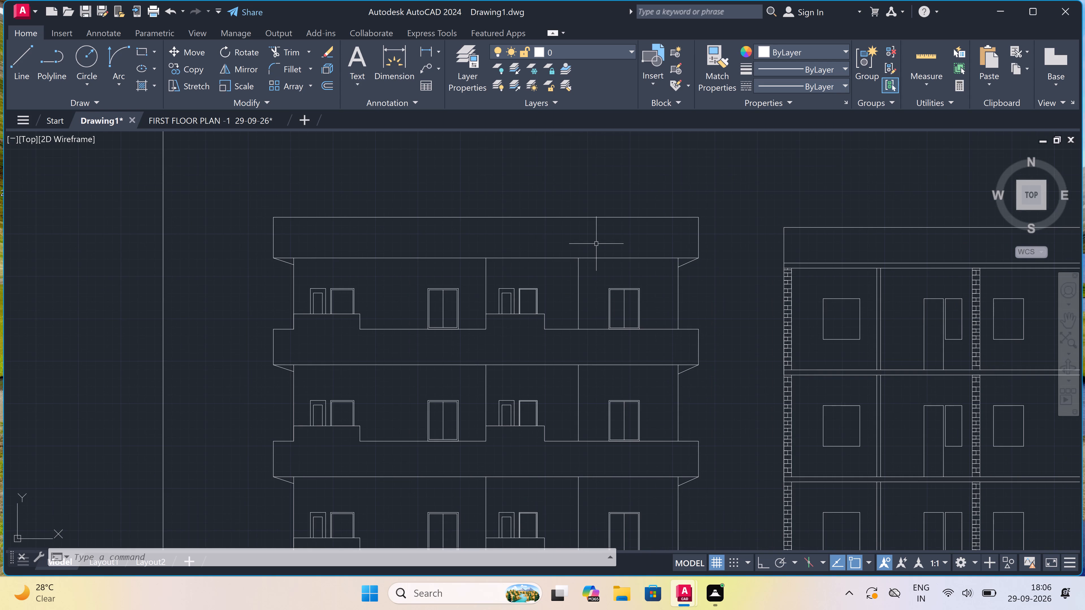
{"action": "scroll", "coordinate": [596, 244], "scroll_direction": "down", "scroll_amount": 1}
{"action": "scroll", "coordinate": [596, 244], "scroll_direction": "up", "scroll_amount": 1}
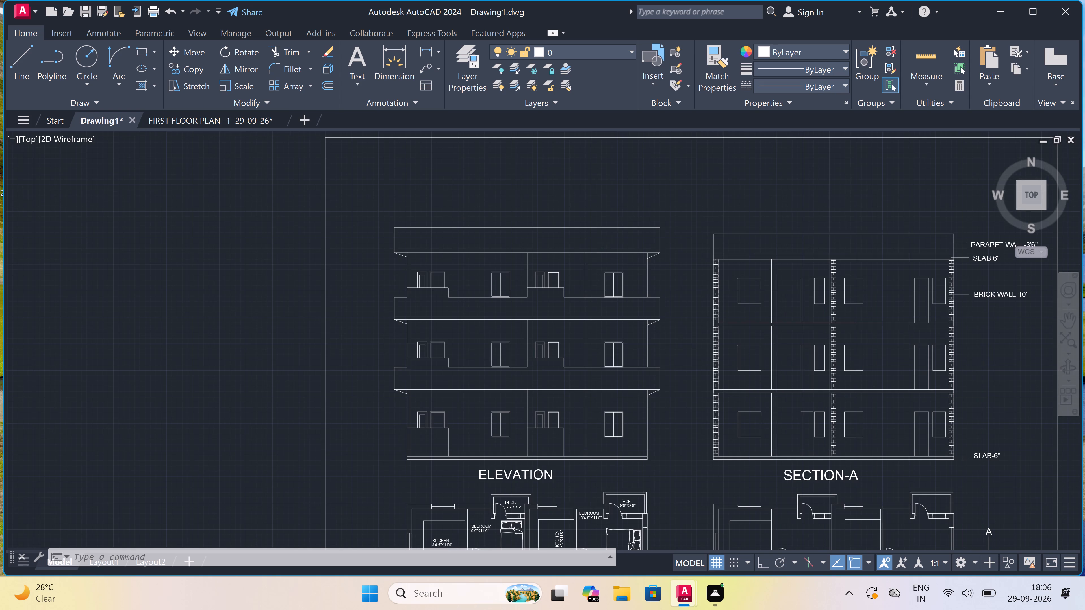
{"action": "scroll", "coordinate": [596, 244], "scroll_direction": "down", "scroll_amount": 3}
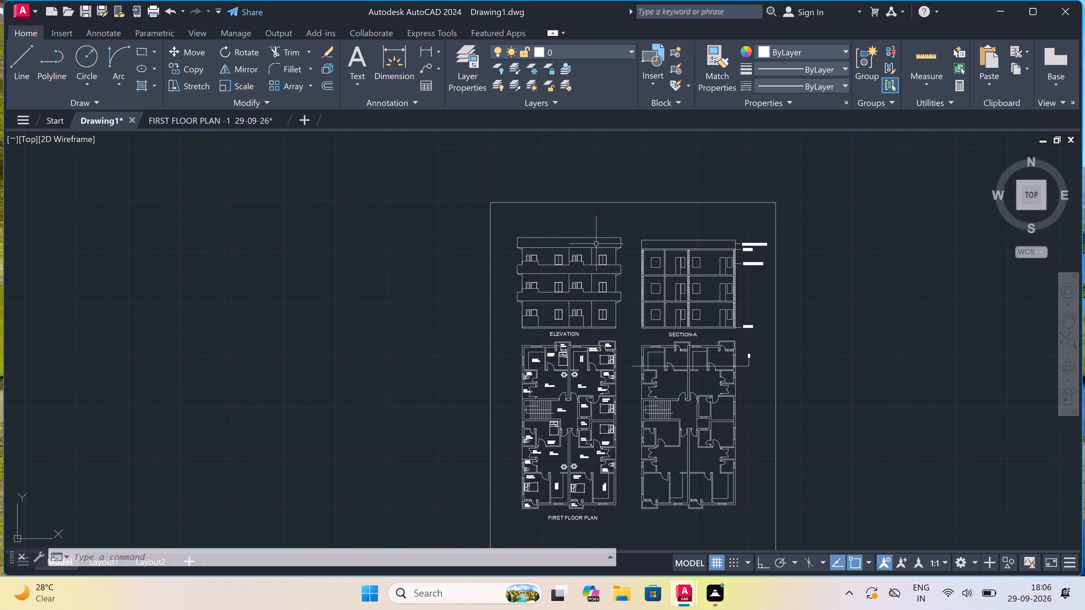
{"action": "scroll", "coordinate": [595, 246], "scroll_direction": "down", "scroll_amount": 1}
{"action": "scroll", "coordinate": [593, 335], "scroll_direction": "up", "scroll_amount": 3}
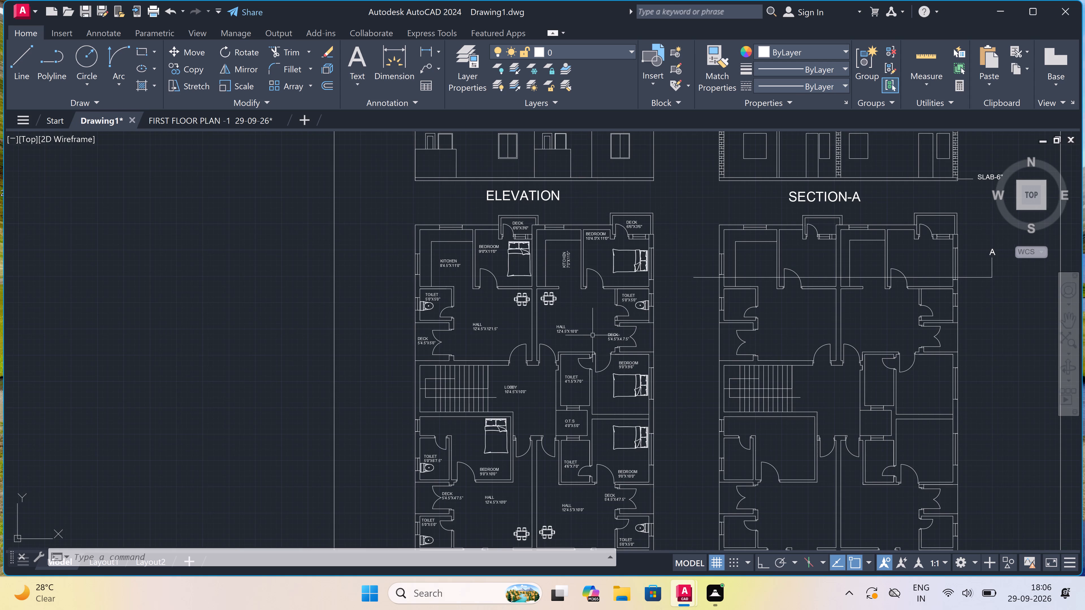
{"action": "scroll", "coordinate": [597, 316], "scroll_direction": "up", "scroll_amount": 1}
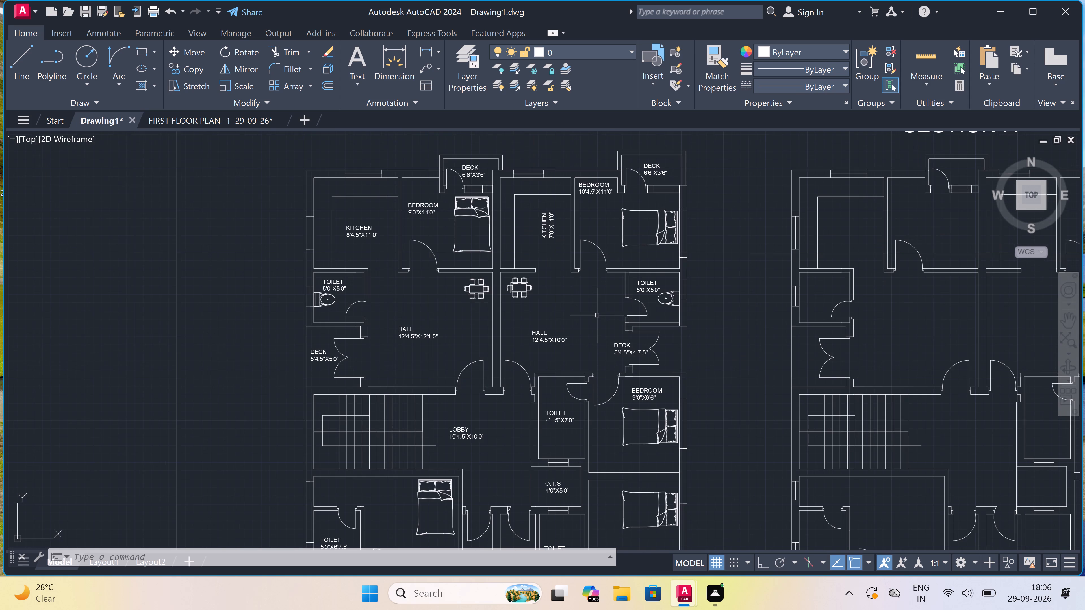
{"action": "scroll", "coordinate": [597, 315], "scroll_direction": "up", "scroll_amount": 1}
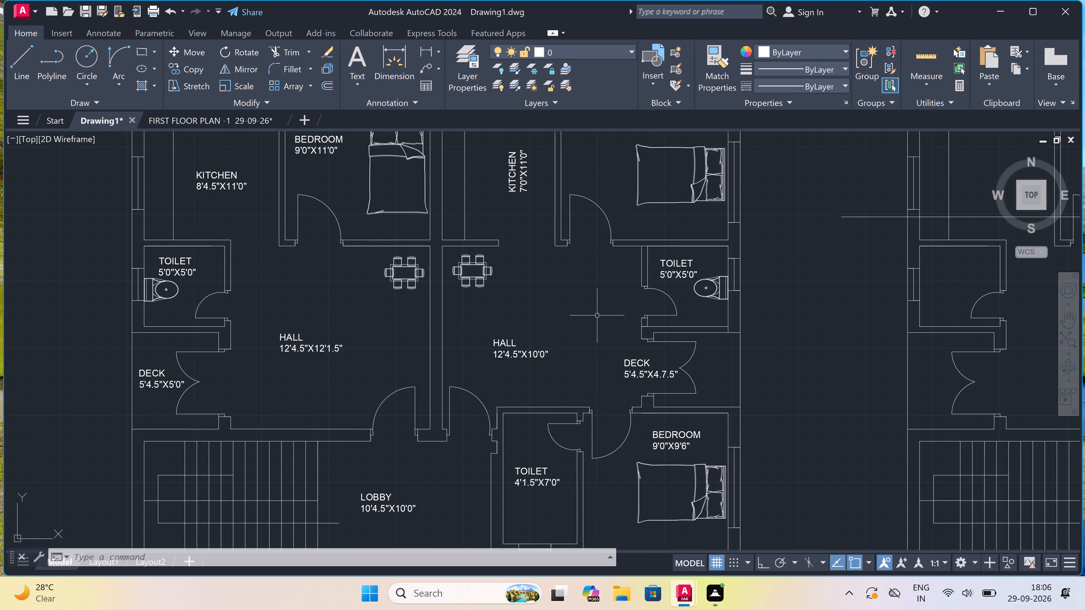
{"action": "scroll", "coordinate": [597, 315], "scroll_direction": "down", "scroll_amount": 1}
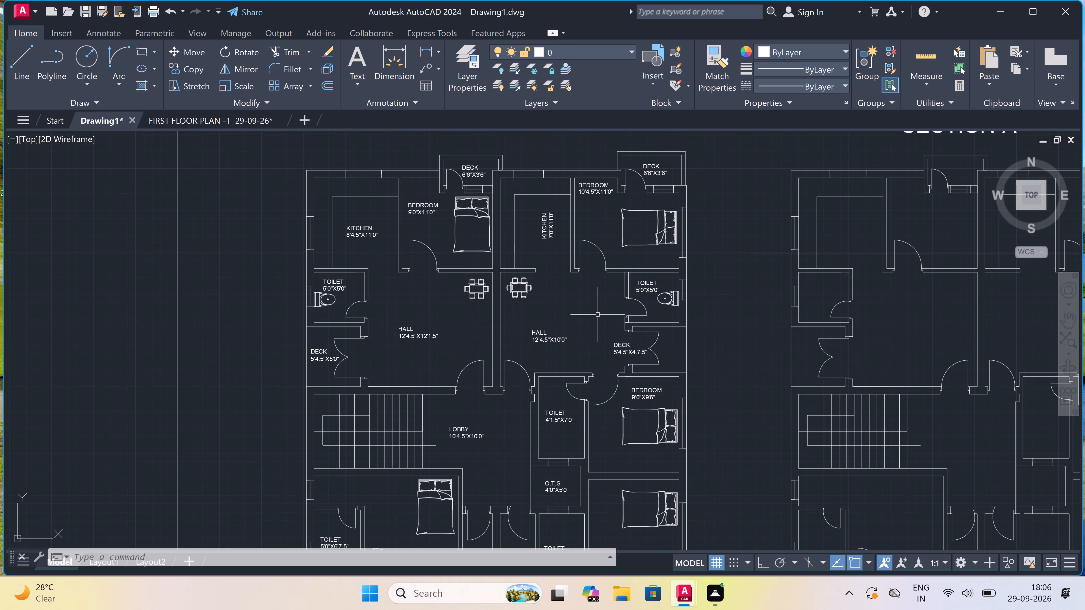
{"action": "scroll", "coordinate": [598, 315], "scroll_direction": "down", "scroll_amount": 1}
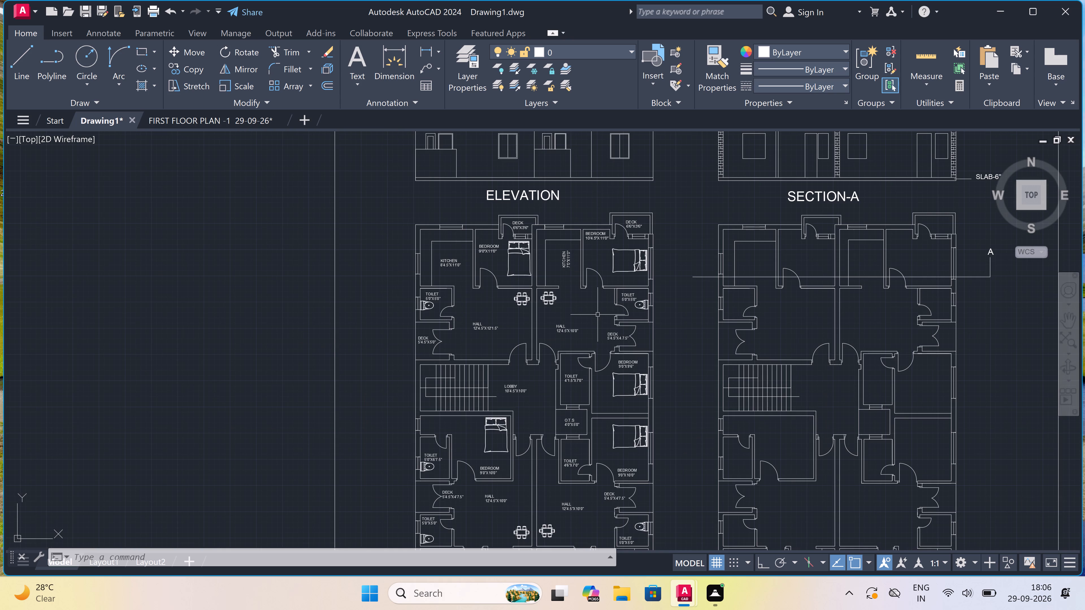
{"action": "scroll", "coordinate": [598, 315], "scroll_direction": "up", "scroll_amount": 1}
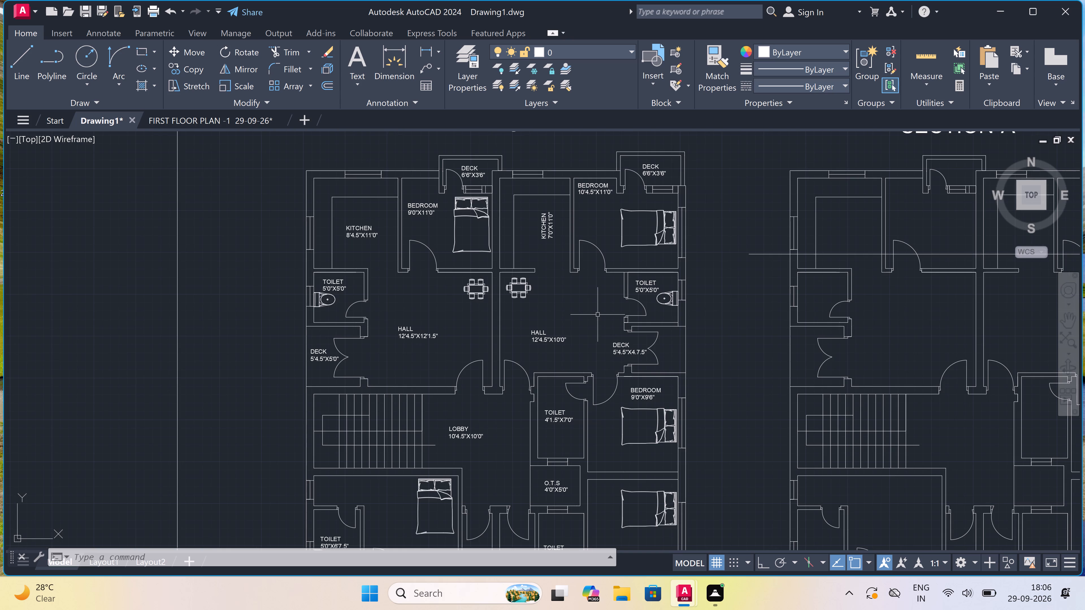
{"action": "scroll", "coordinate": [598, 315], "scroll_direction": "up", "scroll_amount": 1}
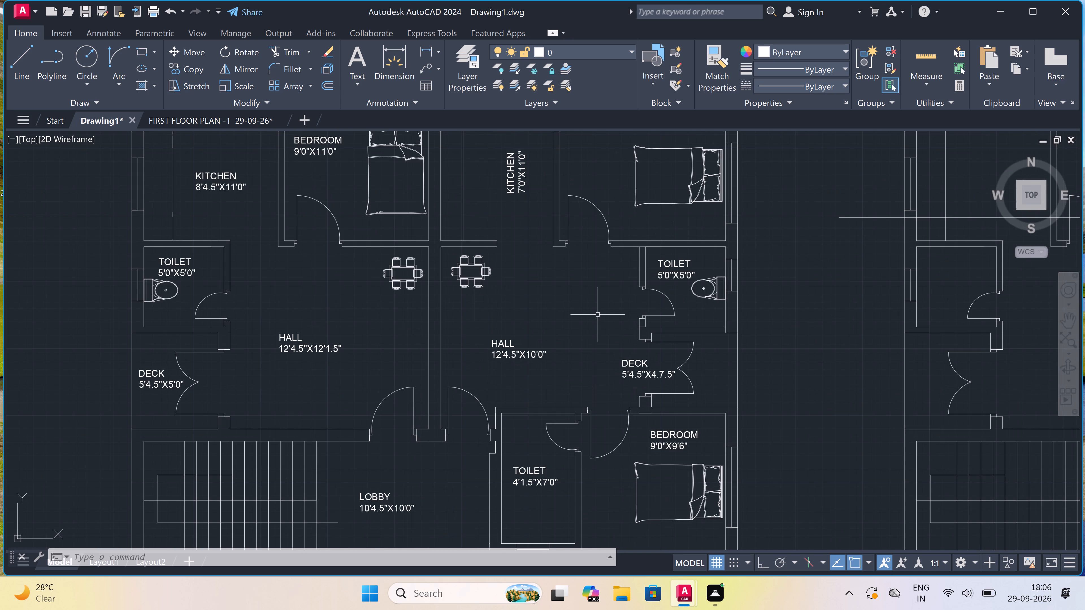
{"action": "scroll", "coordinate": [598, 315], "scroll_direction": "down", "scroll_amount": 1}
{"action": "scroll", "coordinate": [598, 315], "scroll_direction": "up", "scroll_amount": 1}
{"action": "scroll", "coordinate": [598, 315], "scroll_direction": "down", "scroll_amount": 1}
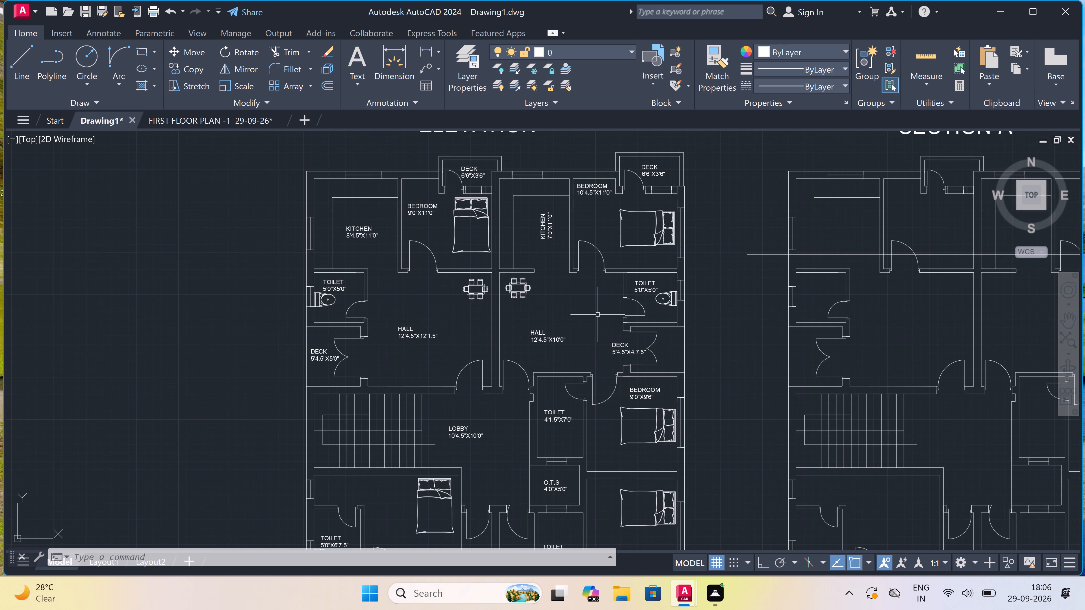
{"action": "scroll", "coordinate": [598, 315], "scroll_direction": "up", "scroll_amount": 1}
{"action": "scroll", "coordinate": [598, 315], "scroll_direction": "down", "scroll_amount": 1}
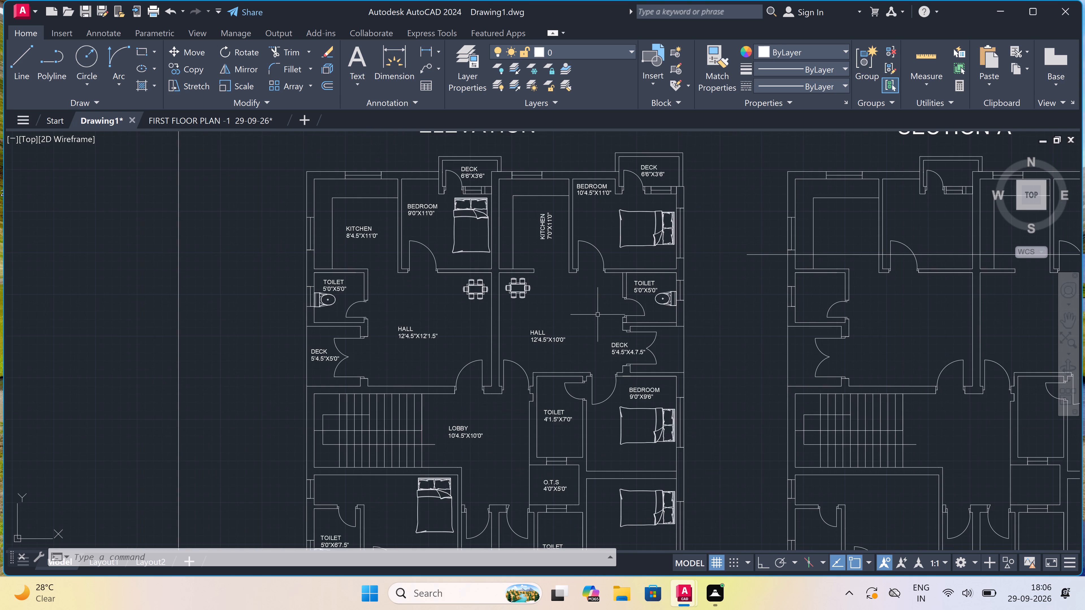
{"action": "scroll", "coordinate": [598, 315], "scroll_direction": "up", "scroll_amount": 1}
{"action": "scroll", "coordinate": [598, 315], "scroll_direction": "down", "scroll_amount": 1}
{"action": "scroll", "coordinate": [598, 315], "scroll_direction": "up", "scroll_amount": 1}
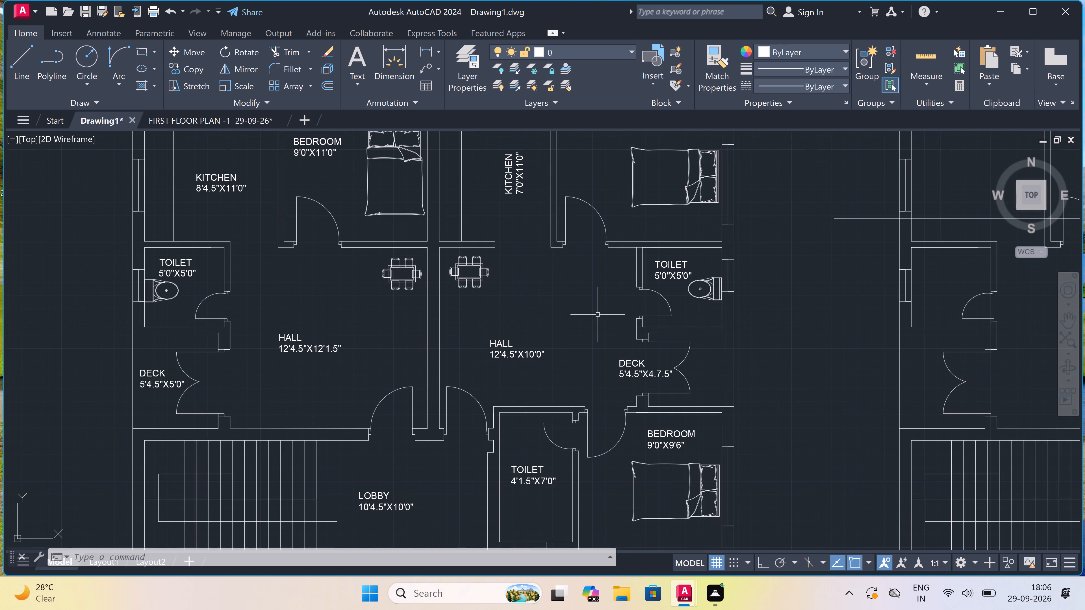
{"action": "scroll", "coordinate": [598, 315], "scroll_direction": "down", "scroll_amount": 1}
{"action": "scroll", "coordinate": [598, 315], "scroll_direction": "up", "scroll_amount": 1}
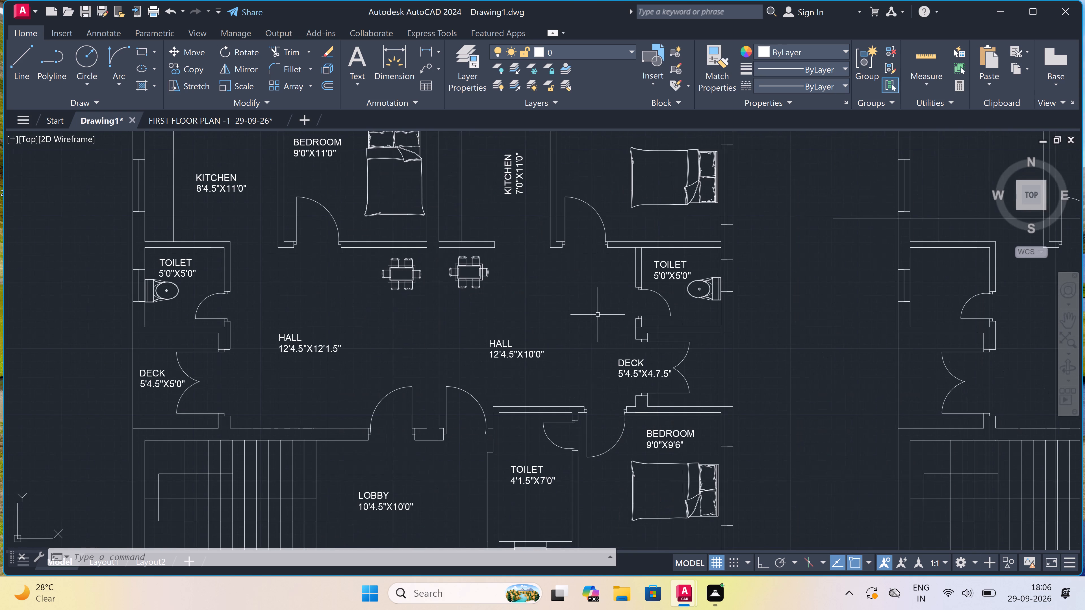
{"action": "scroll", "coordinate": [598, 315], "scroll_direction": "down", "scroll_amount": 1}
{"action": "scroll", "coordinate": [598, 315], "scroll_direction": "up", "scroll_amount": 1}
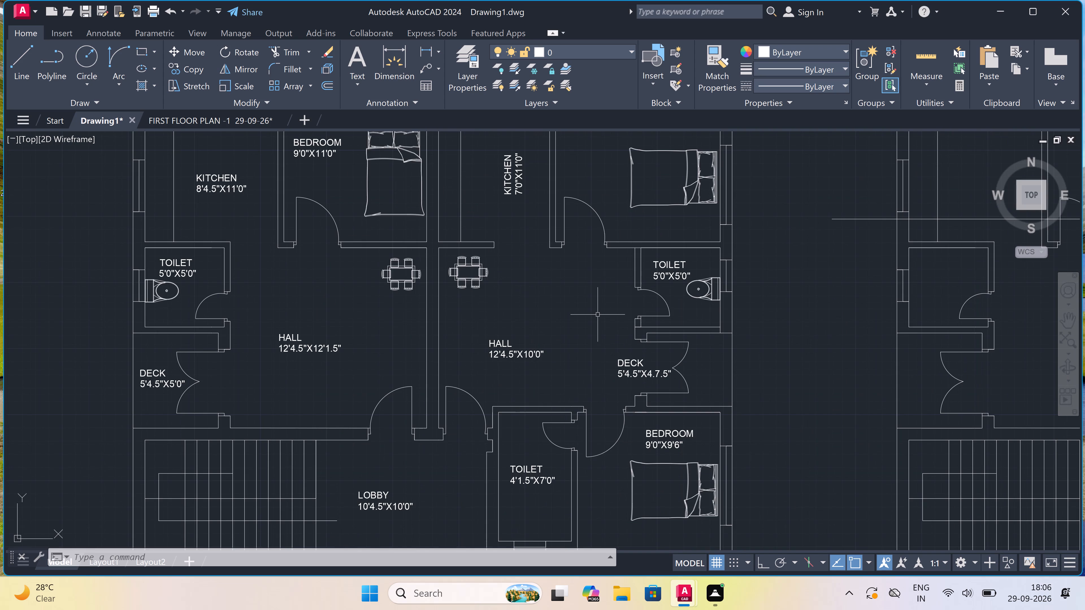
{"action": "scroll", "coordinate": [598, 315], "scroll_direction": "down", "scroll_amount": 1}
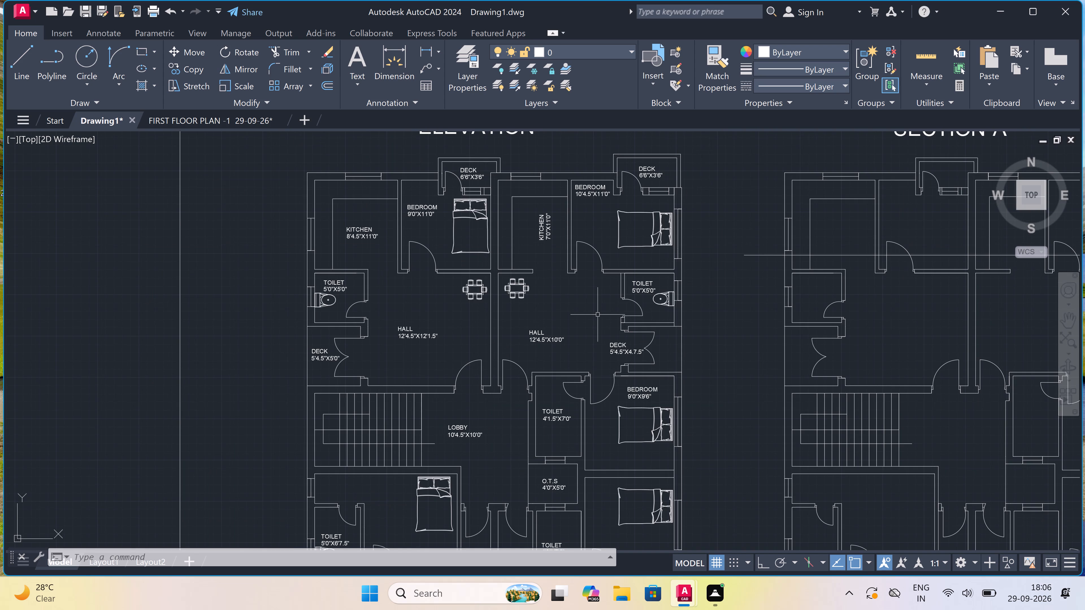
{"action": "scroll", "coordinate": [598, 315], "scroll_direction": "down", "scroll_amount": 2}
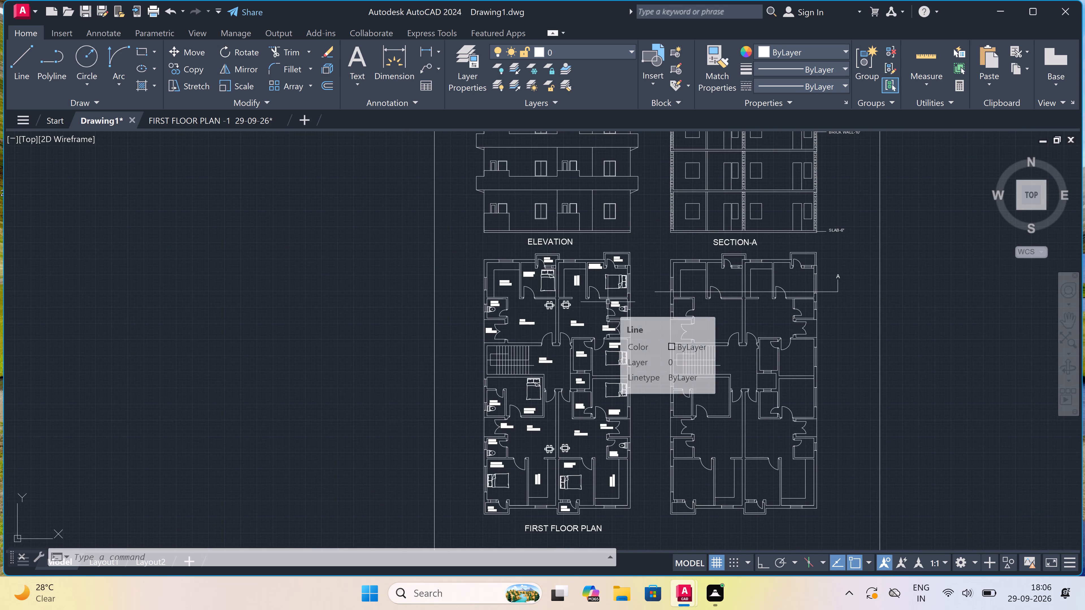
Examine the first floor plan, the overall sheet, and the elevation's storeys, windows and balcony bands.
{"action": "scroll", "coordinate": [608, 302], "scroll_direction": "up", "scroll_amount": 2}
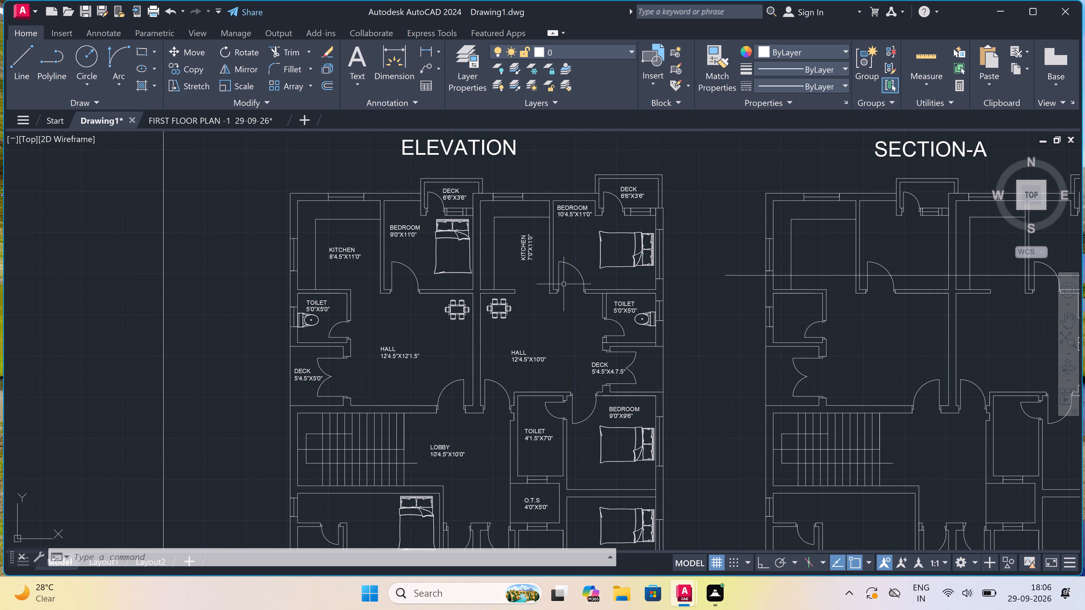
{"action": "scroll", "coordinate": [564, 286], "scroll_direction": "down", "scroll_amount": 1}
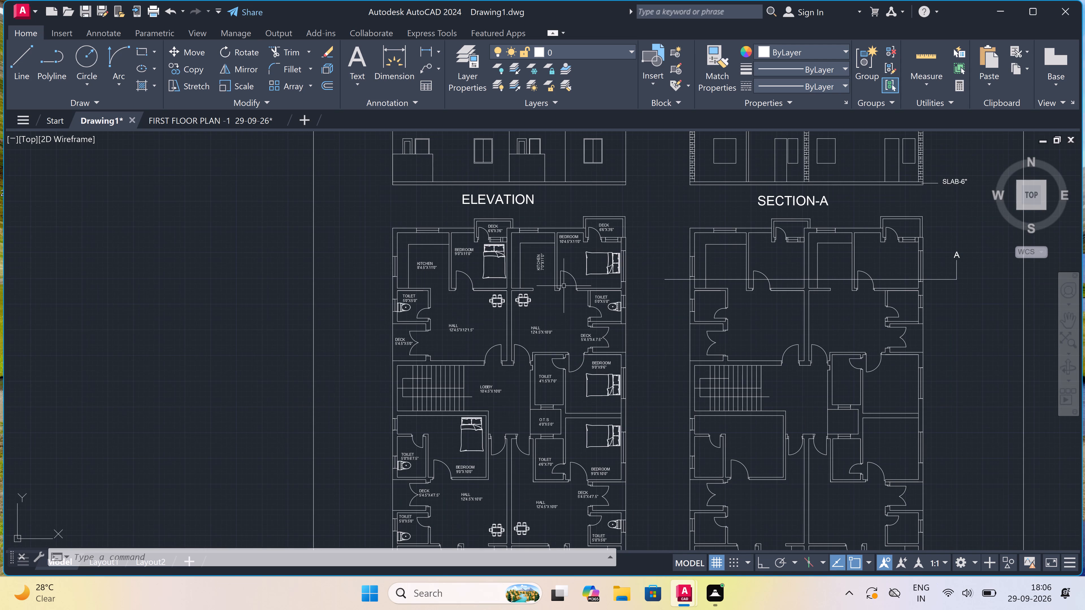
{"action": "scroll", "coordinate": [564, 288], "scroll_direction": "down", "scroll_amount": 2}
{"action": "scroll", "coordinate": [562, 299], "scroll_direction": "up", "scroll_amount": 2}
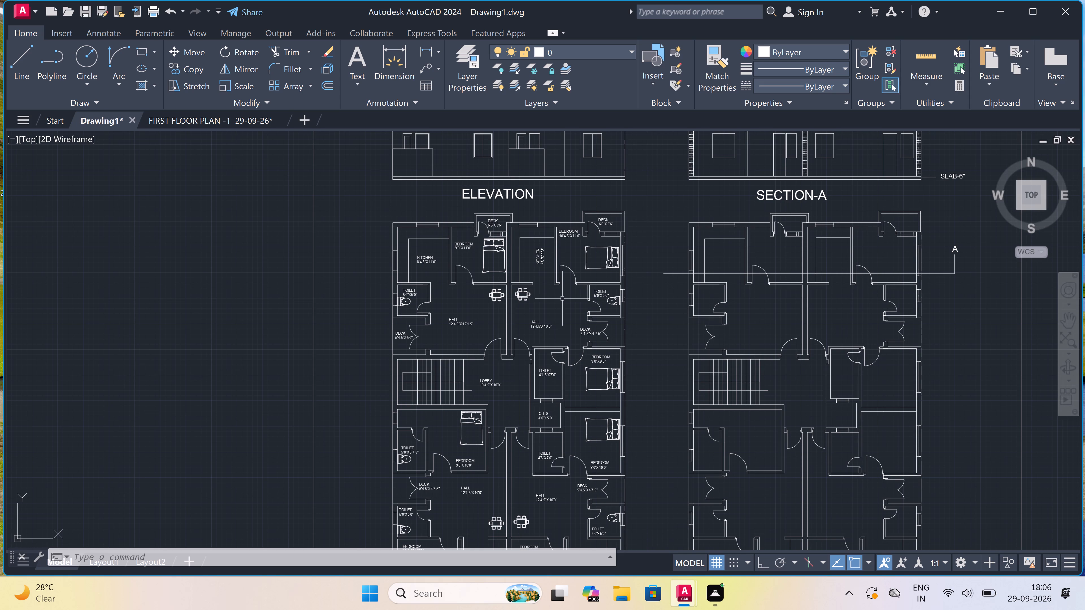
{"action": "scroll", "coordinate": [560, 296], "scroll_direction": "down", "scroll_amount": 2}
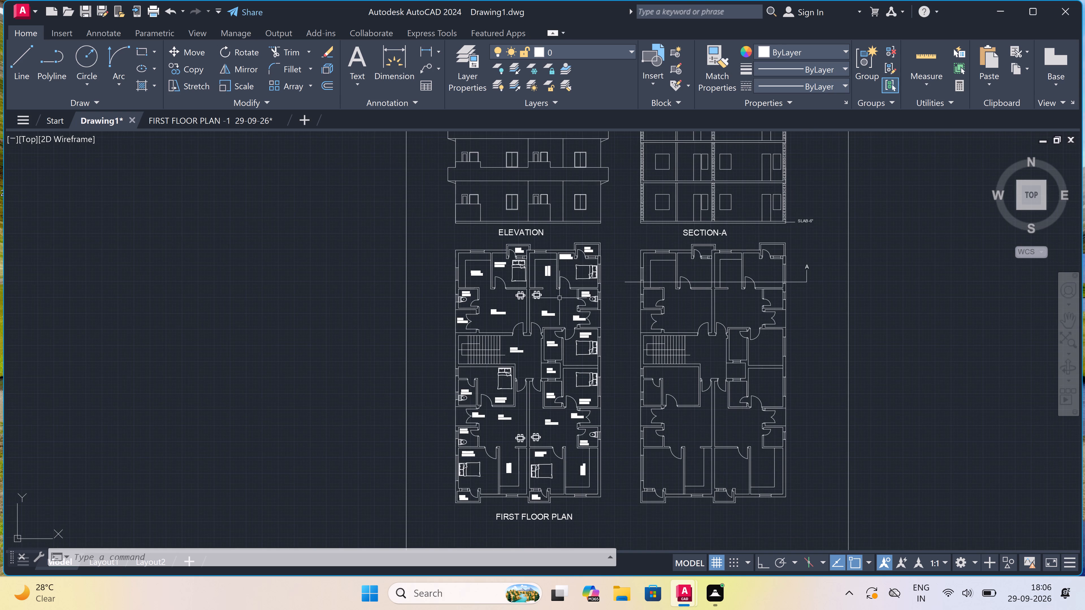
{"action": "scroll", "coordinate": [558, 304], "scroll_direction": "down", "scroll_amount": 1}
{"action": "scroll", "coordinate": [557, 304], "scroll_direction": "up", "scroll_amount": 2}
{"action": "scroll", "coordinate": [557, 304], "scroll_direction": "down", "scroll_amount": 2}
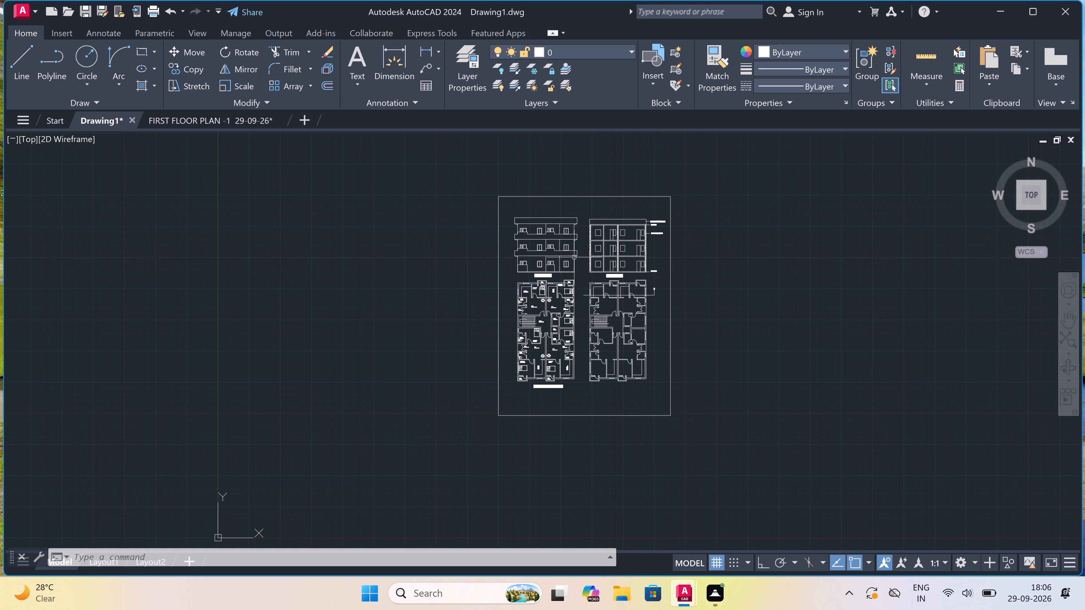
{"action": "scroll", "coordinate": [573, 238], "scroll_direction": "up", "scroll_amount": 3}
{"action": "scroll", "coordinate": [573, 238], "scroll_direction": "down", "scroll_amount": 1}
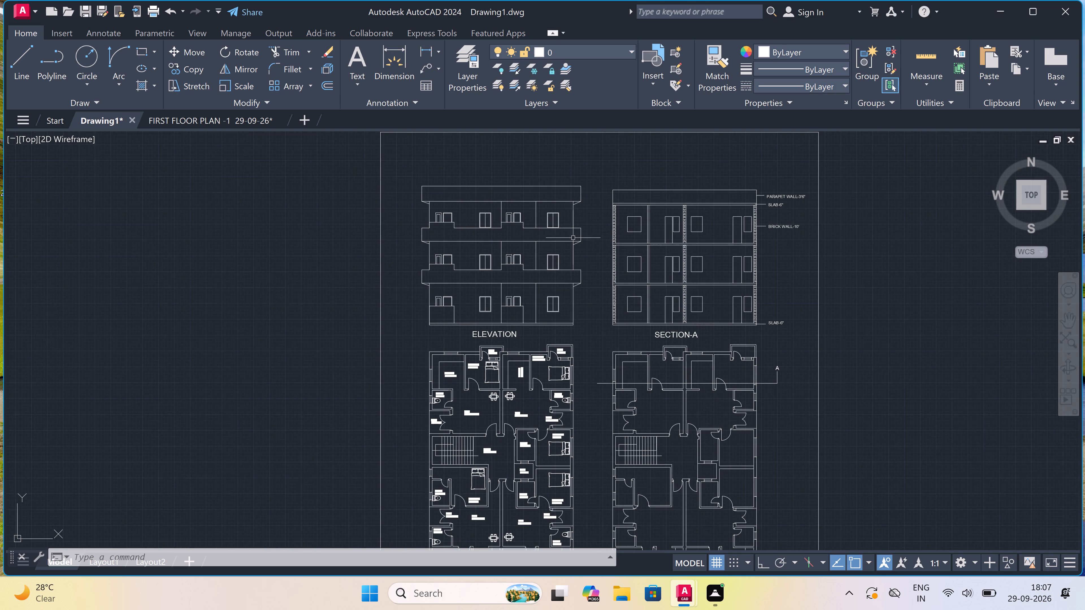
{"action": "scroll", "coordinate": [511, 267], "scroll_direction": "up", "scroll_amount": 2}
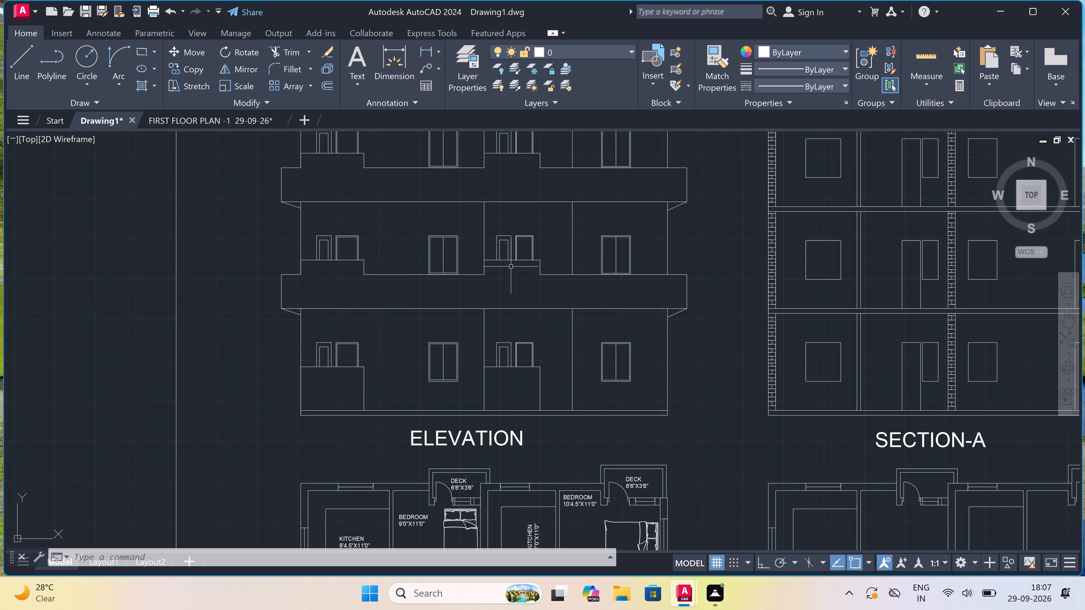
{"action": "scroll", "coordinate": [511, 267], "scroll_direction": "down", "scroll_amount": 2}
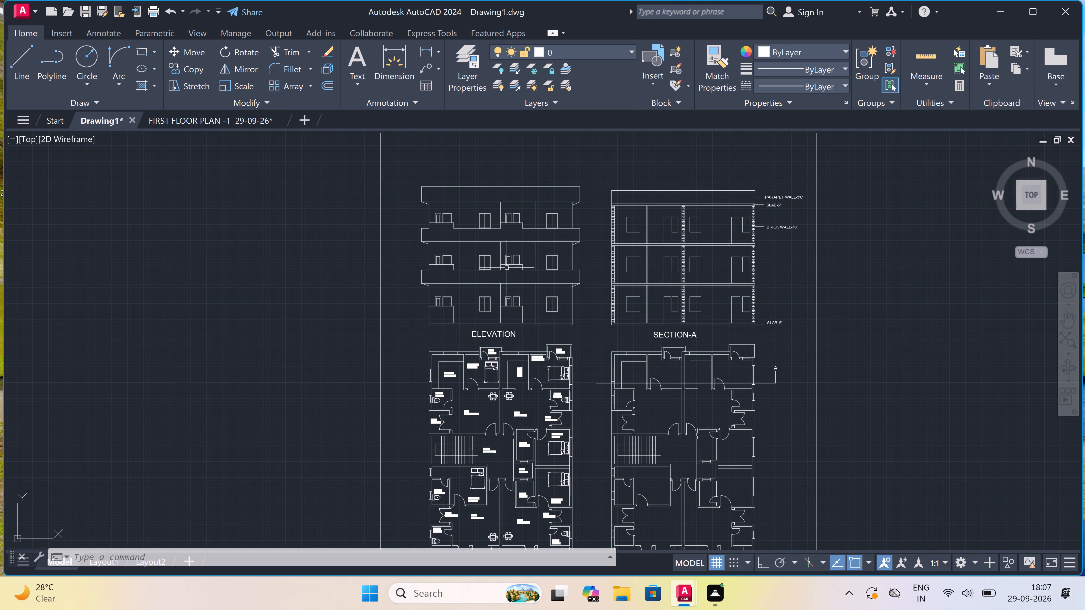
{"action": "scroll", "coordinate": [450, 216], "scroll_direction": "up", "scroll_amount": 2}
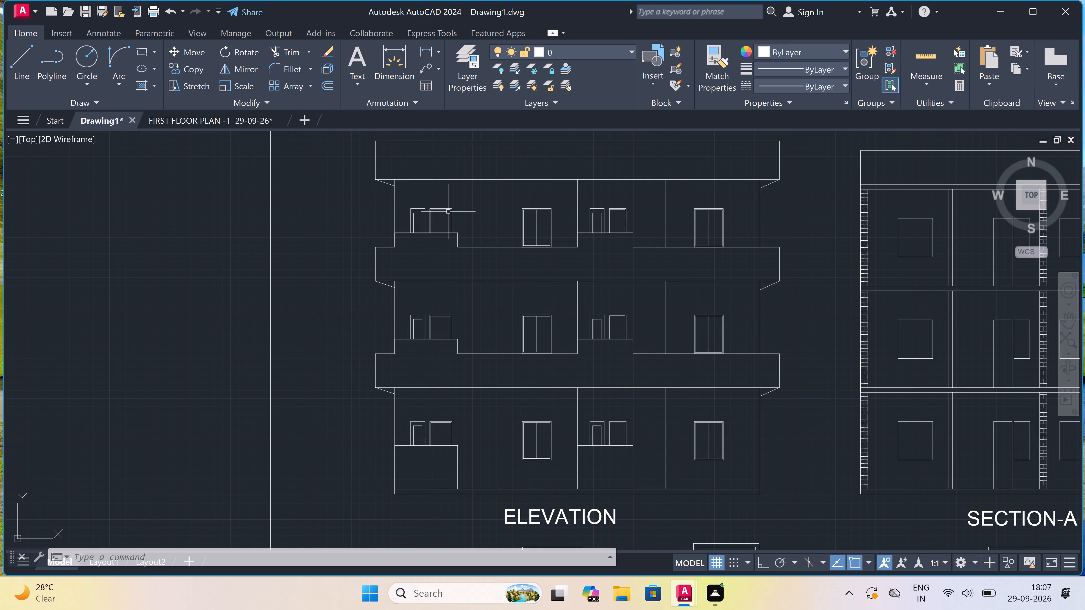
{"action": "scroll", "coordinate": [435, 177], "scroll_direction": "up", "scroll_amount": 2}
{"action": "scroll", "coordinate": [439, 181], "scroll_direction": "down", "scroll_amount": 2}
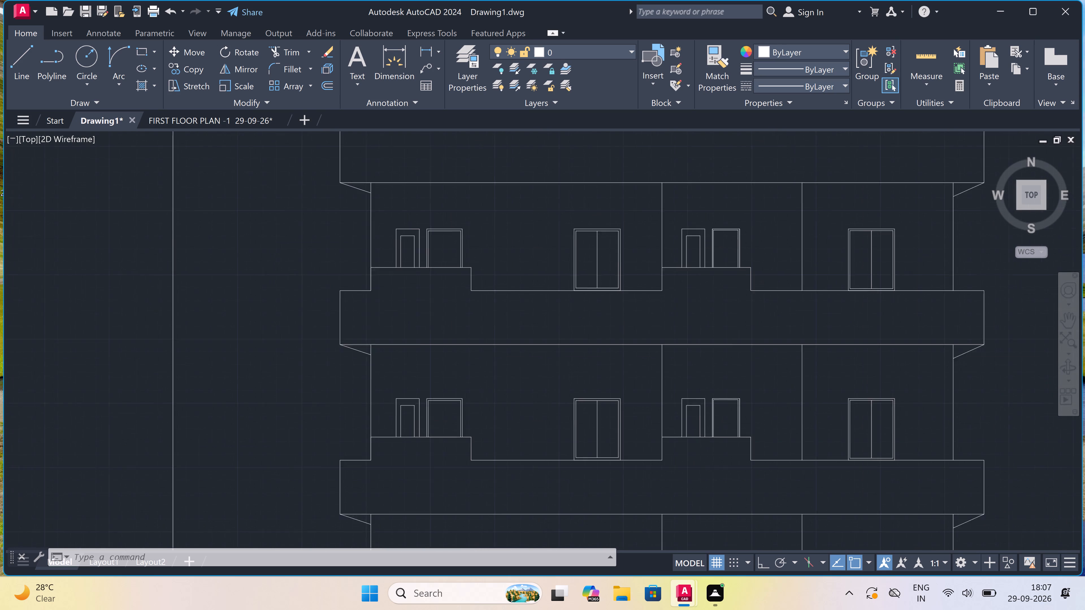
Examine the elevation's upper storeys, windows and balcony bands, including the central vertical wall line, alongside Section-A and the overall sheet.
{"action": "scroll", "coordinate": [439, 184], "scroll_direction": "down", "scroll_amount": 1}
{"action": "scroll", "coordinate": [455, 215], "scroll_direction": "down", "scroll_amount": 2}
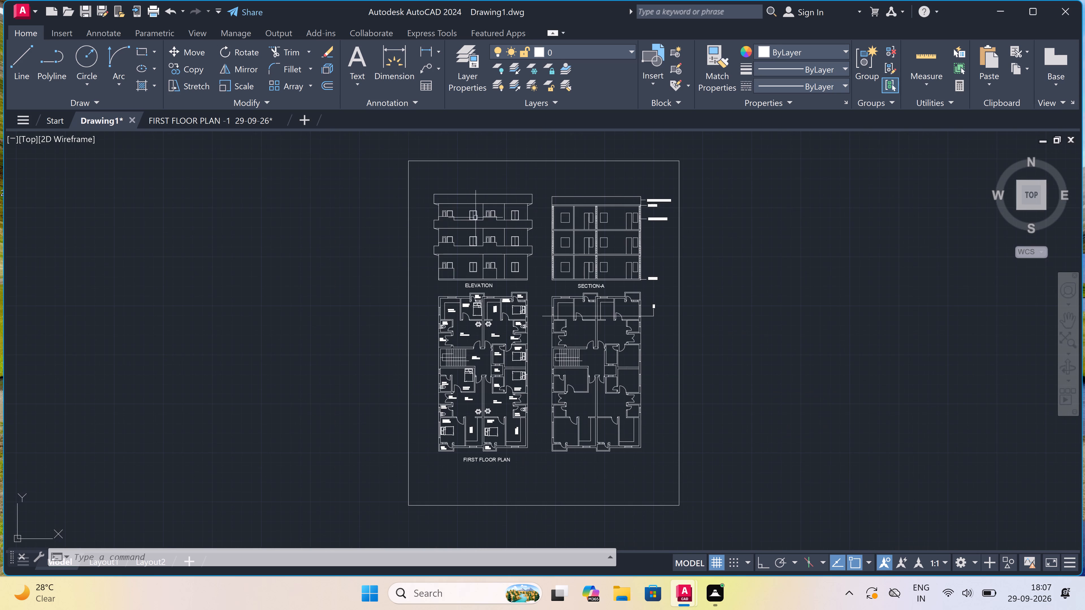
{"action": "scroll", "coordinate": [480, 217], "scroll_direction": "up", "scroll_amount": 2}
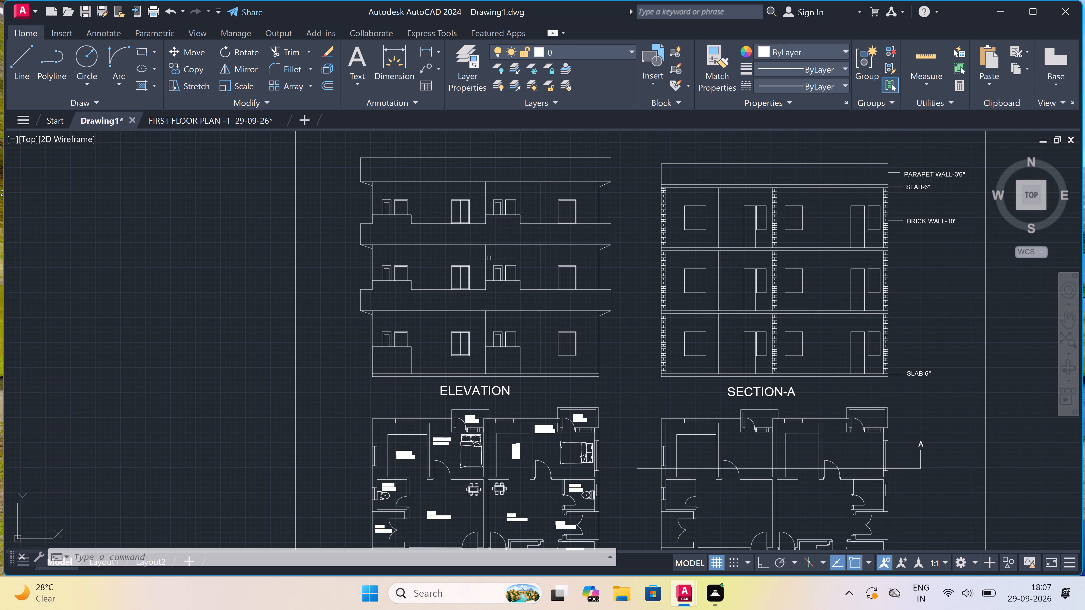
{"action": "scroll", "coordinate": [487, 261], "scroll_direction": "up", "scroll_amount": 2}
{"action": "scroll", "coordinate": [487, 258], "scroll_direction": "down", "scroll_amount": 2}
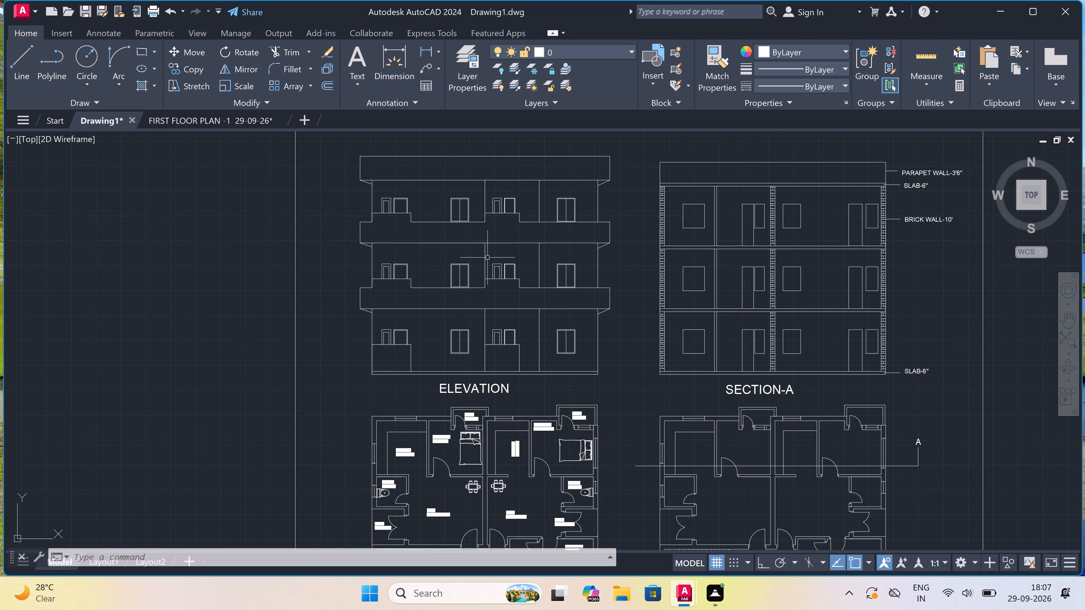
{"action": "scroll", "coordinate": [486, 259], "scroll_direction": "up", "scroll_amount": 3}
{"action": "left_click", "coordinate": [487, 251]}
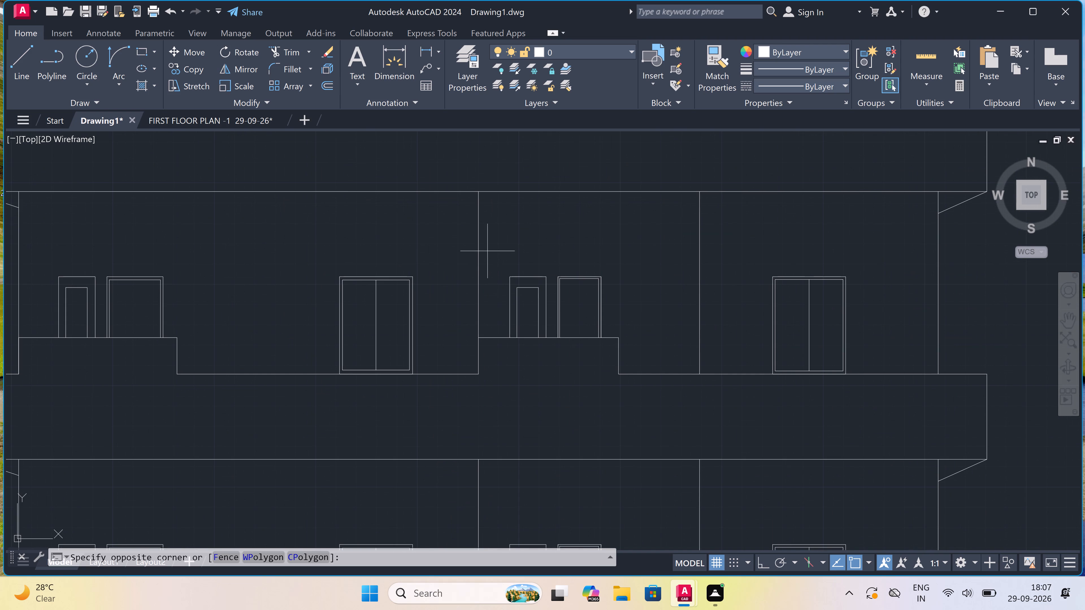
{"action": "left_click", "coordinate": [478, 245]}
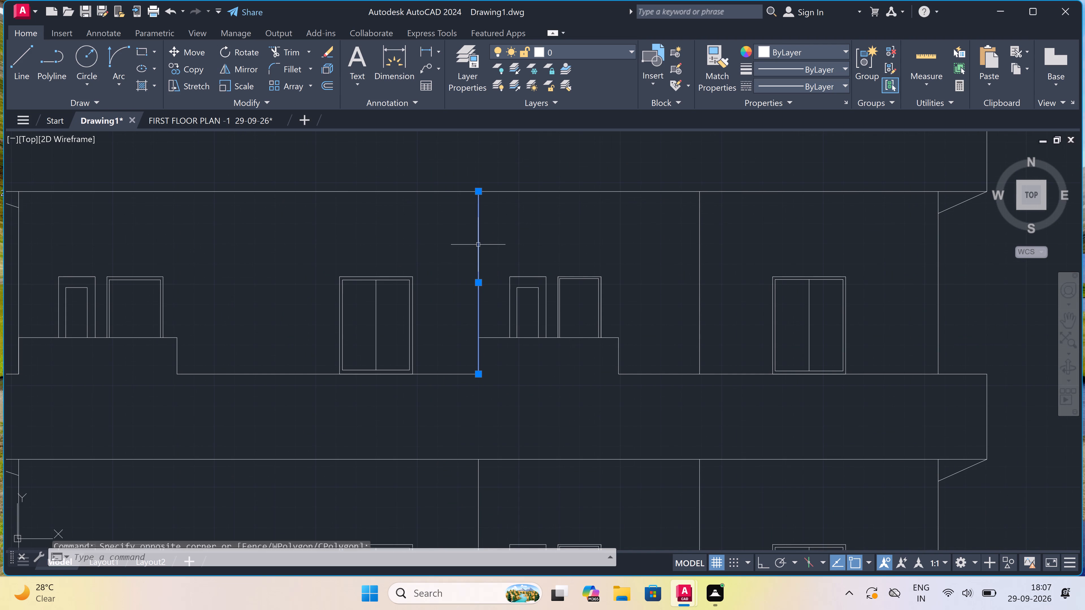
{"action": "key", "text": "Escape"}
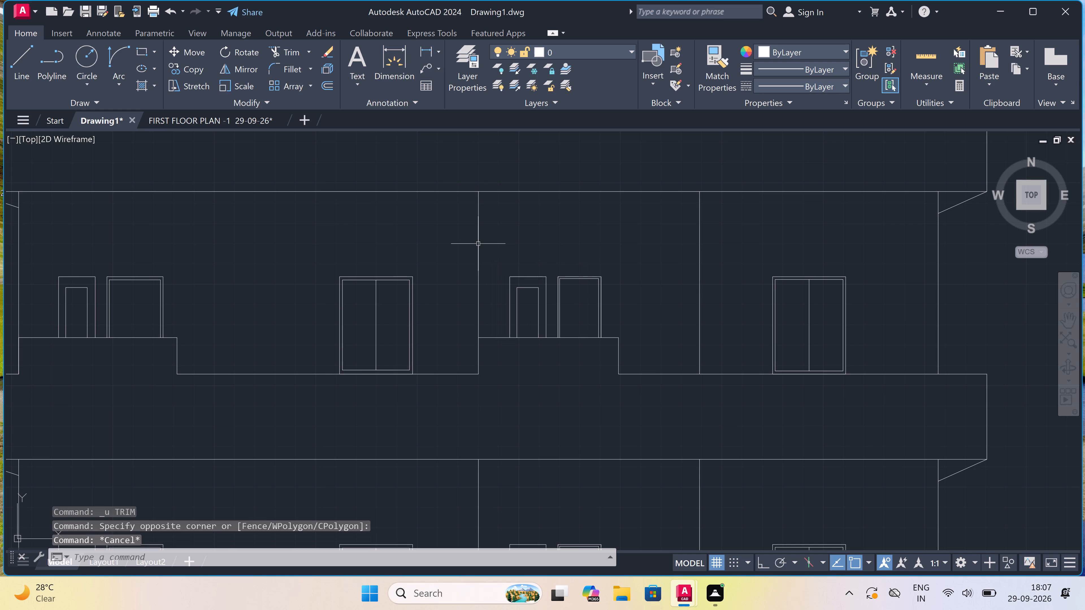
{"action": "scroll", "coordinate": [481, 241], "scroll_direction": "down", "scroll_amount": 3}
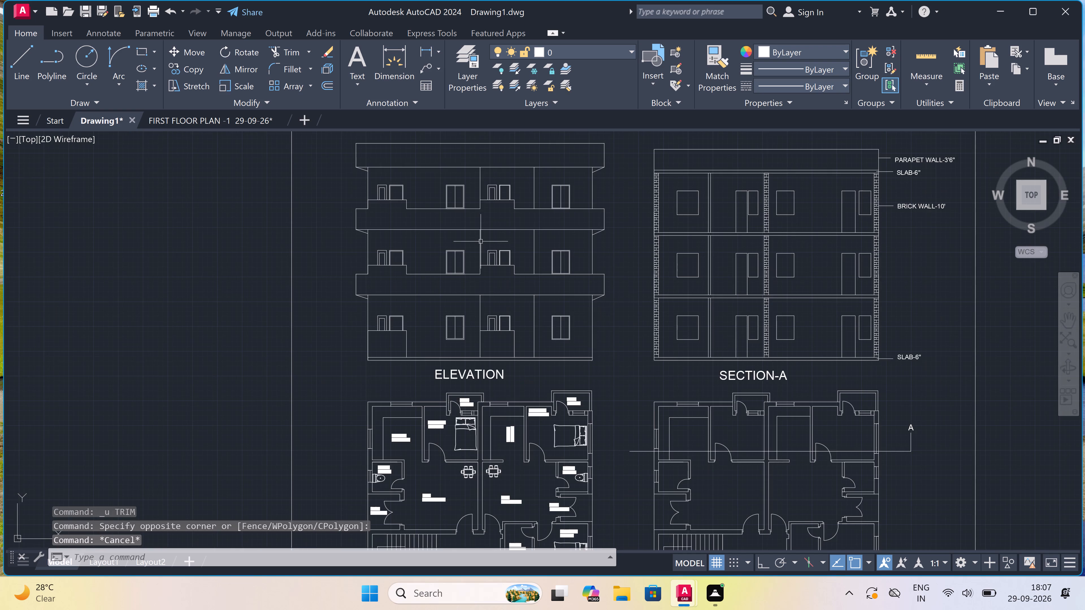
{"action": "scroll", "coordinate": [481, 241], "scroll_direction": "down", "scroll_amount": 1}
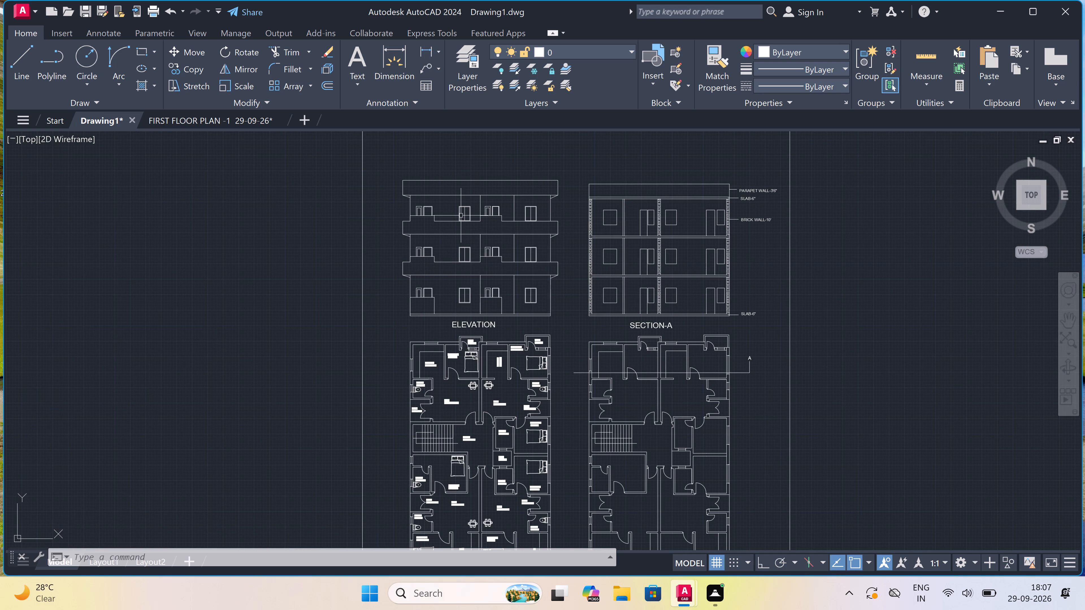
{"action": "scroll", "coordinate": [461, 212], "scroll_direction": "up", "scroll_amount": 1}
{"action": "scroll", "coordinate": [385, 179], "scroll_direction": "up", "scroll_amount": 1}
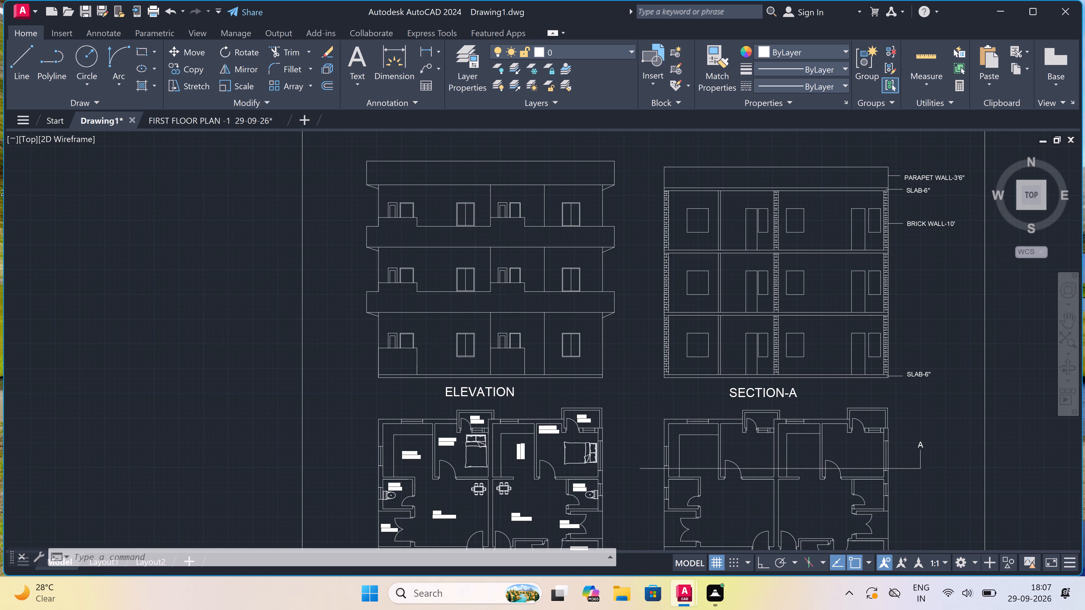
{"action": "scroll", "coordinate": [385, 179], "scroll_direction": "up", "scroll_amount": 1}
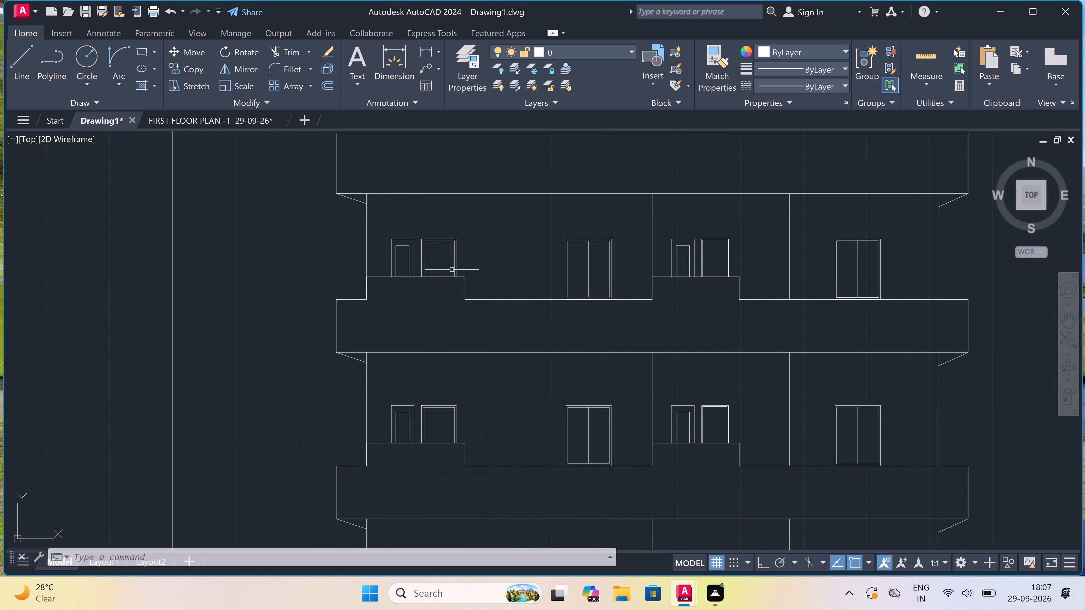
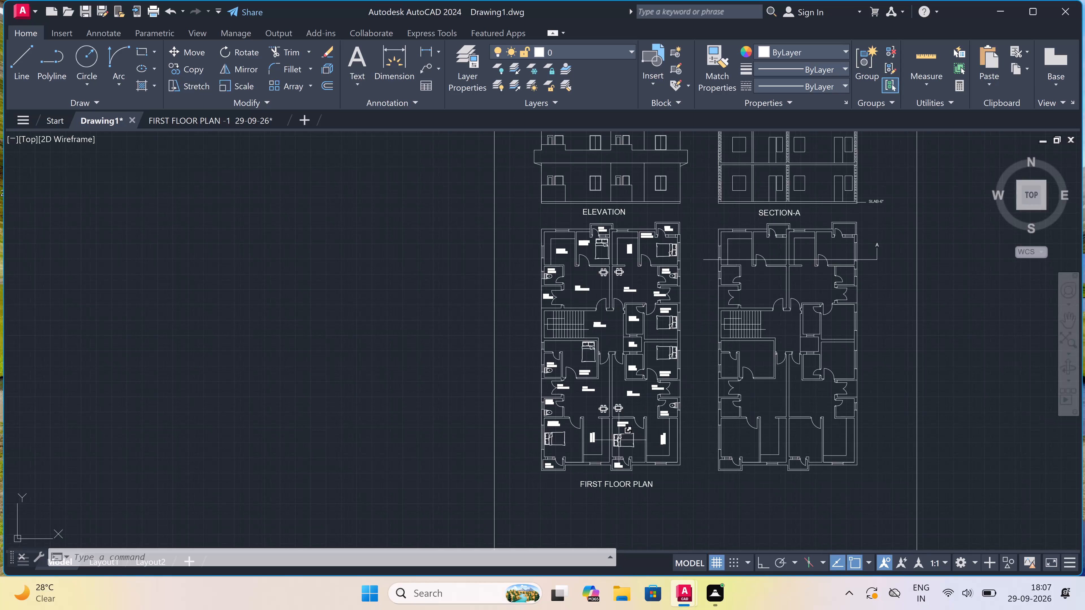
Examine the first floor plan around the upper deck, bedrooms, kitchens and hall walls, alongside the overall sheet.
{"action": "scroll", "coordinate": [622, 213], "scroll_direction": "up", "scroll_amount": 4}
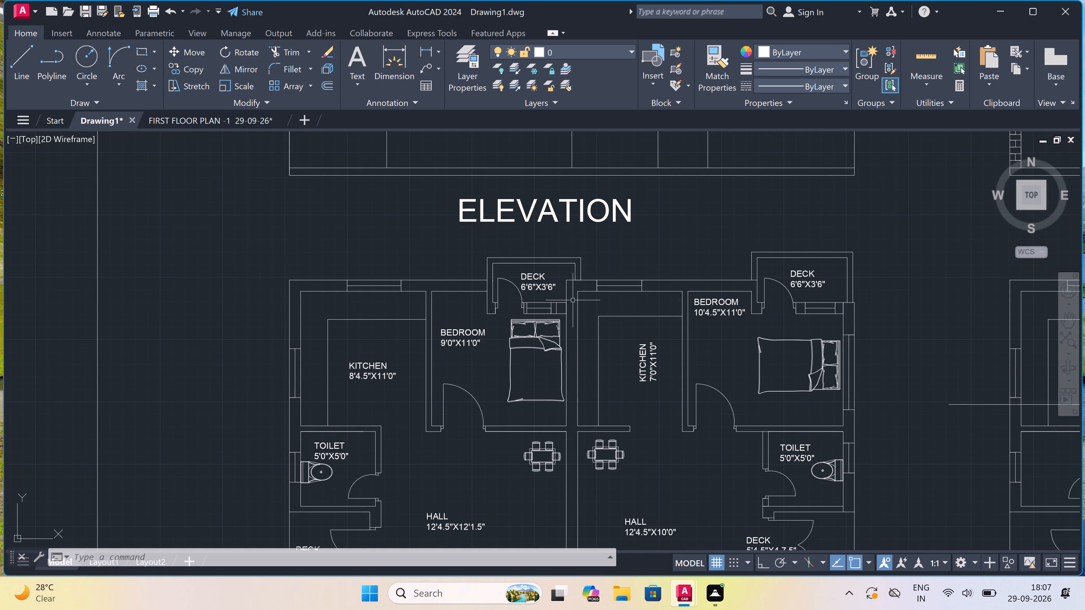
{"action": "scroll", "coordinate": [573, 300], "scroll_direction": "down", "scroll_amount": 3}
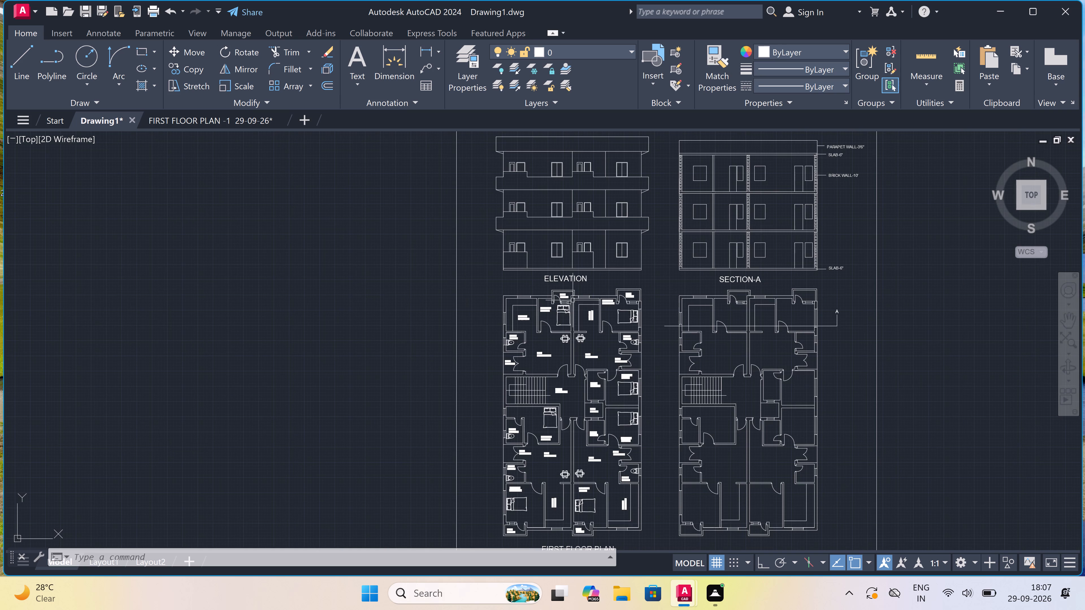
{"action": "scroll", "coordinate": [559, 339], "scroll_direction": "down", "scroll_amount": 1}
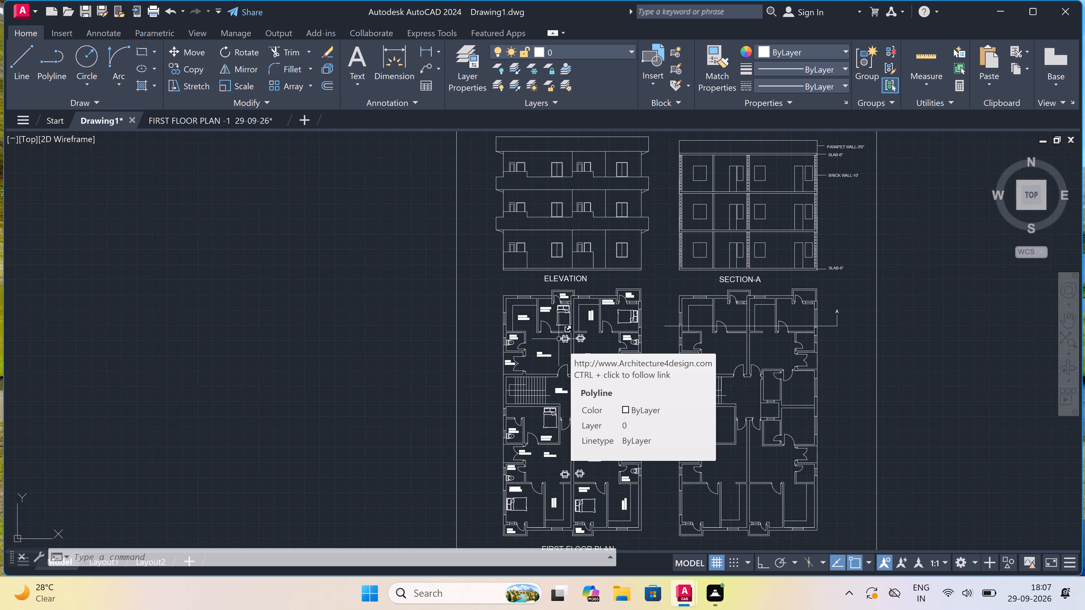
{"action": "scroll", "coordinate": [545, 411], "scroll_direction": "up", "scroll_amount": 2}
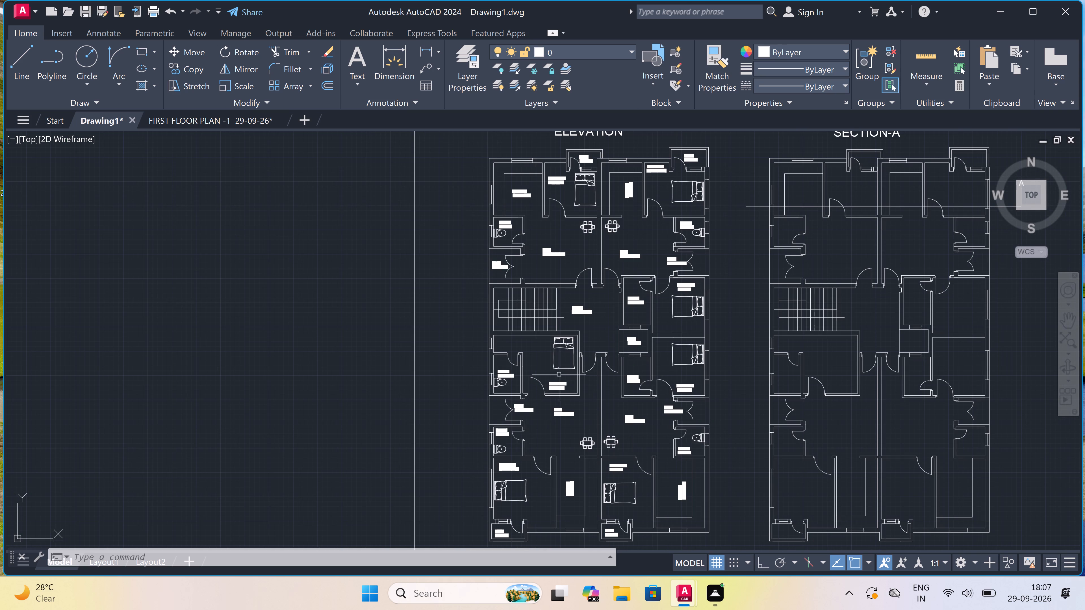
{"action": "scroll", "coordinate": [559, 363], "scroll_direction": "down", "scroll_amount": 1}
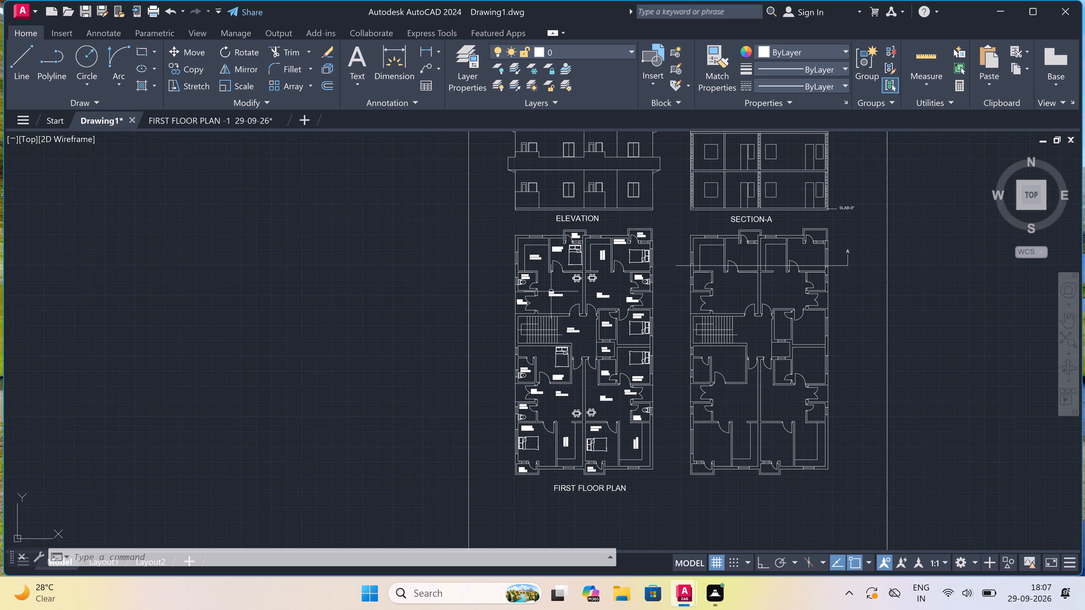
{"action": "scroll", "coordinate": [574, 236], "scroll_direction": "up", "scroll_amount": 2}
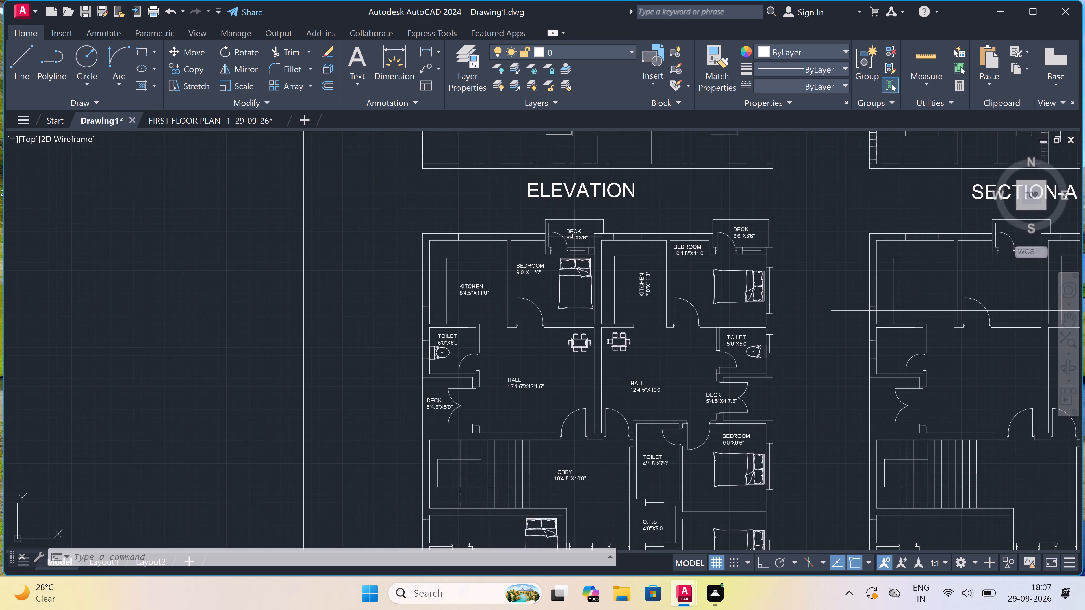
{"action": "scroll", "coordinate": [574, 236], "scroll_direction": "up", "scroll_amount": 3}
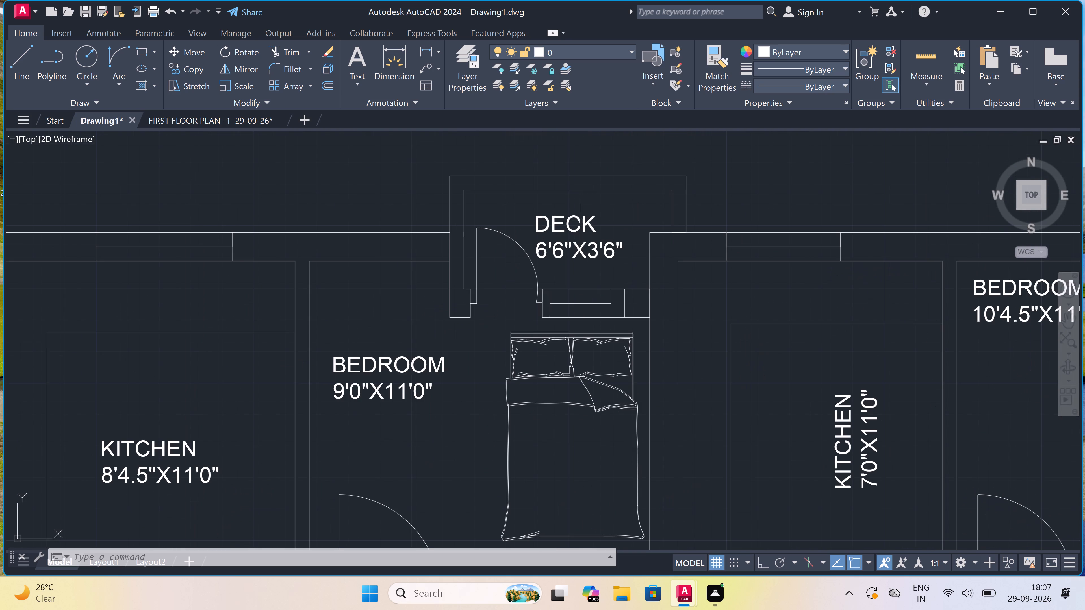
{"action": "scroll", "coordinate": [580, 222], "scroll_direction": "up", "scroll_amount": 1}
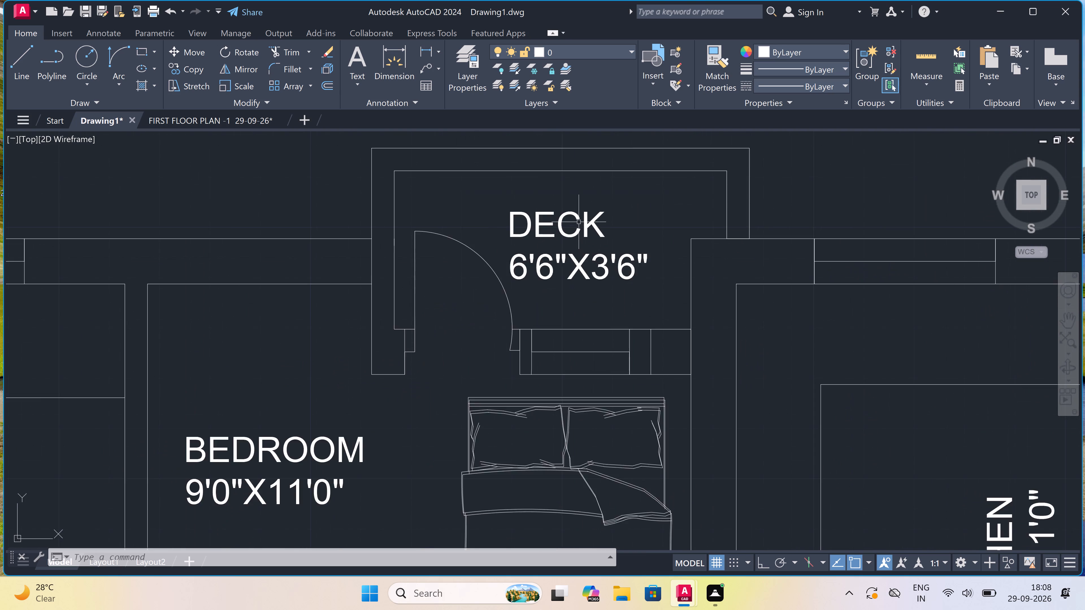
{"action": "scroll", "coordinate": [579, 222], "scroll_direction": "up", "scroll_amount": 2}
{"action": "scroll", "coordinate": [579, 223], "scroll_direction": "down", "scroll_amount": 5}
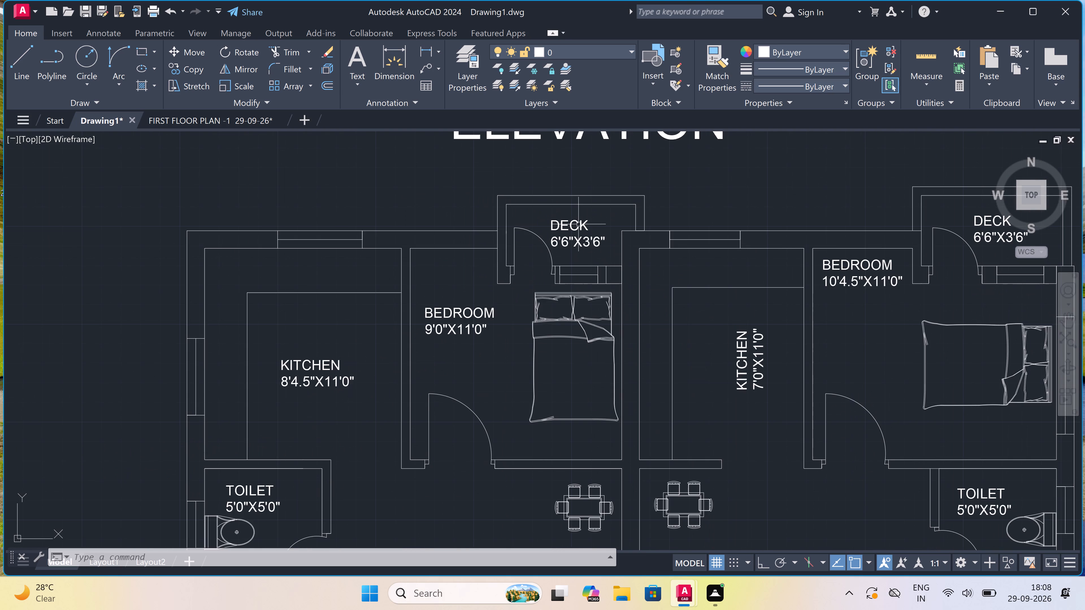
{"action": "scroll", "coordinate": [578, 225], "scroll_direction": "down", "scroll_amount": 3}
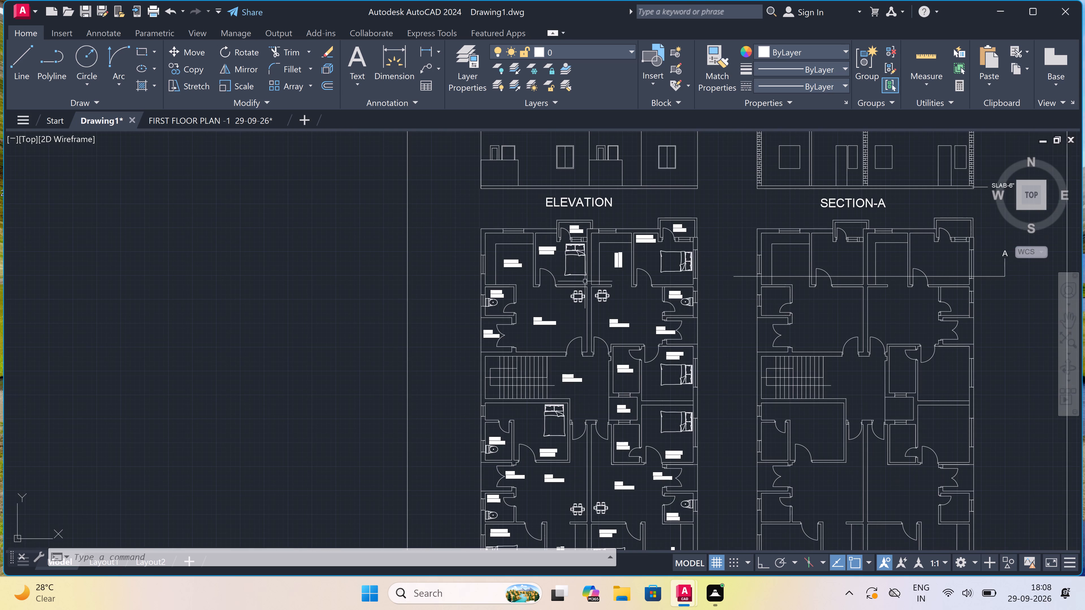
{"action": "scroll", "coordinate": [590, 281], "scroll_direction": "up", "scroll_amount": 5}
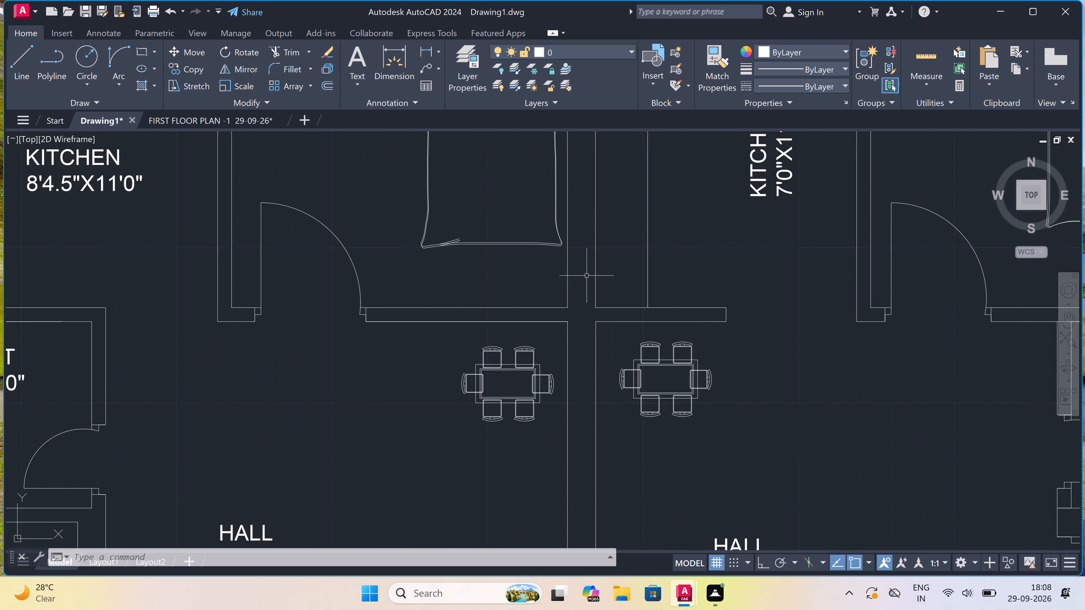
{"action": "scroll", "coordinate": [586, 269], "scroll_direction": "down", "scroll_amount": 9}
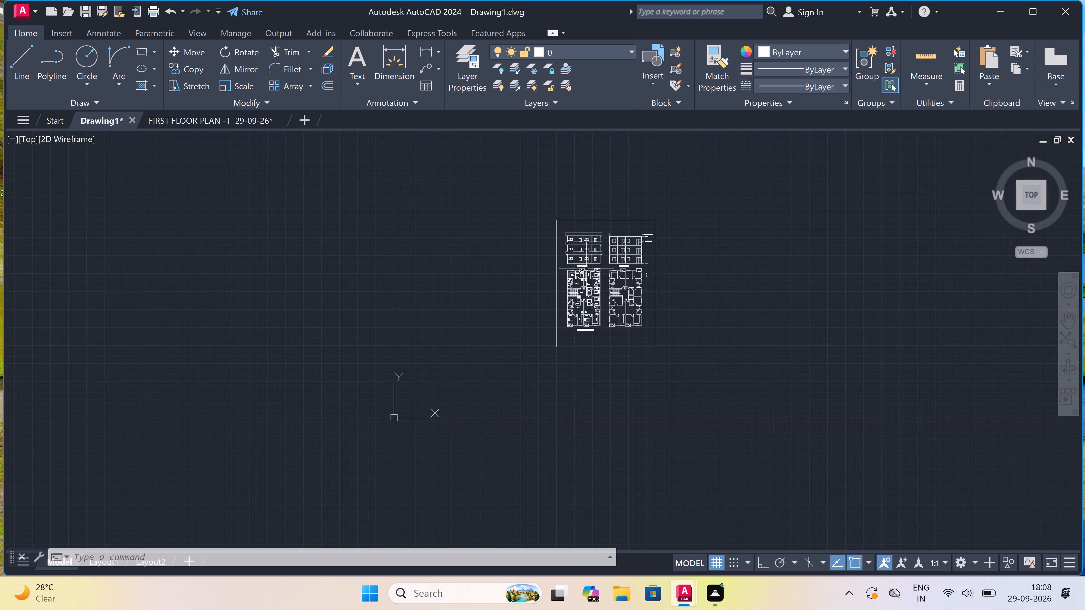
Examine the overall sheet, the elevation's storeys, and the area around the ELEVATION and SECTION-A titles.
{"action": "scroll", "coordinate": [586, 269], "scroll_direction": "down", "scroll_amount": 2}
{"action": "scroll", "coordinate": [586, 269], "scroll_direction": "up", "scroll_amount": 4}
{"action": "scroll", "coordinate": [580, 239], "scroll_direction": "down", "scroll_amount": 3}
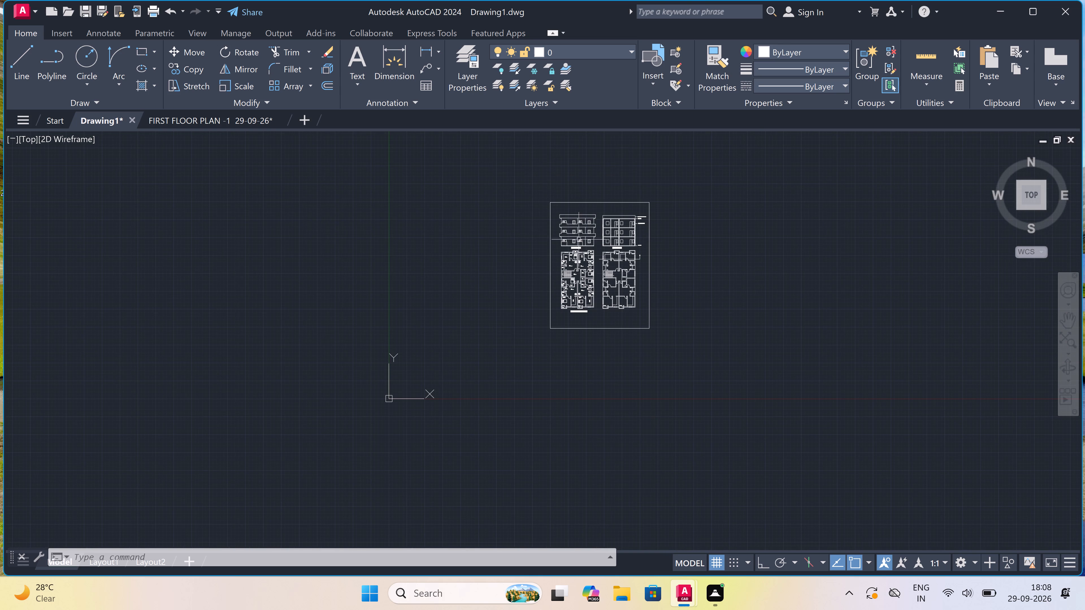
{"action": "scroll", "coordinate": [566, 222], "scroll_direction": "up", "scroll_amount": 4}
{"action": "scroll", "coordinate": [567, 222], "scroll_direction": "down", "scroll_amount": 3}
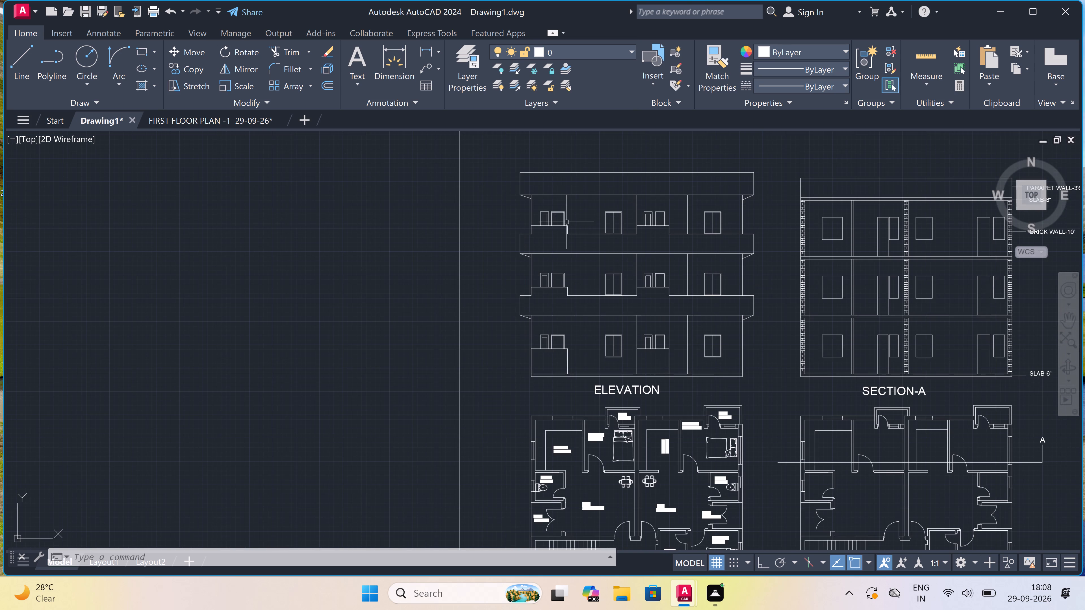
{"action": "scroll", "coordinate": [589, 197], "scroll_direction": "up", "scroll_amount": 4}
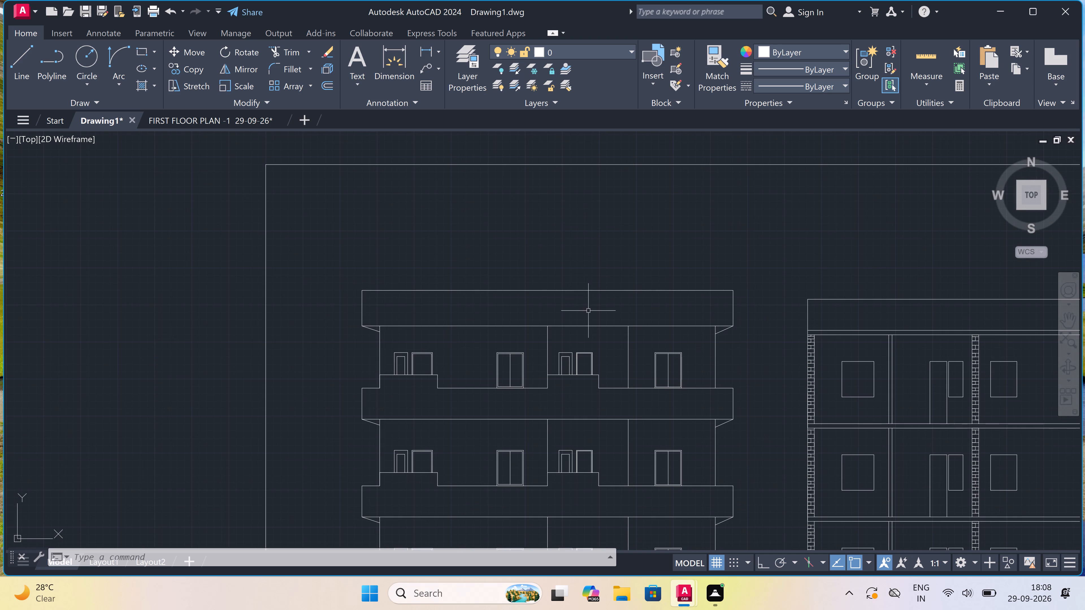
{"action": "scroll", "coordinate": [589, 309], "scroll_direction": "down", "scroll_amount": 4}
{"action": "scroll", "coordinate": [574, 336], "scroll_direction": "up", "scroll_amount": 4}
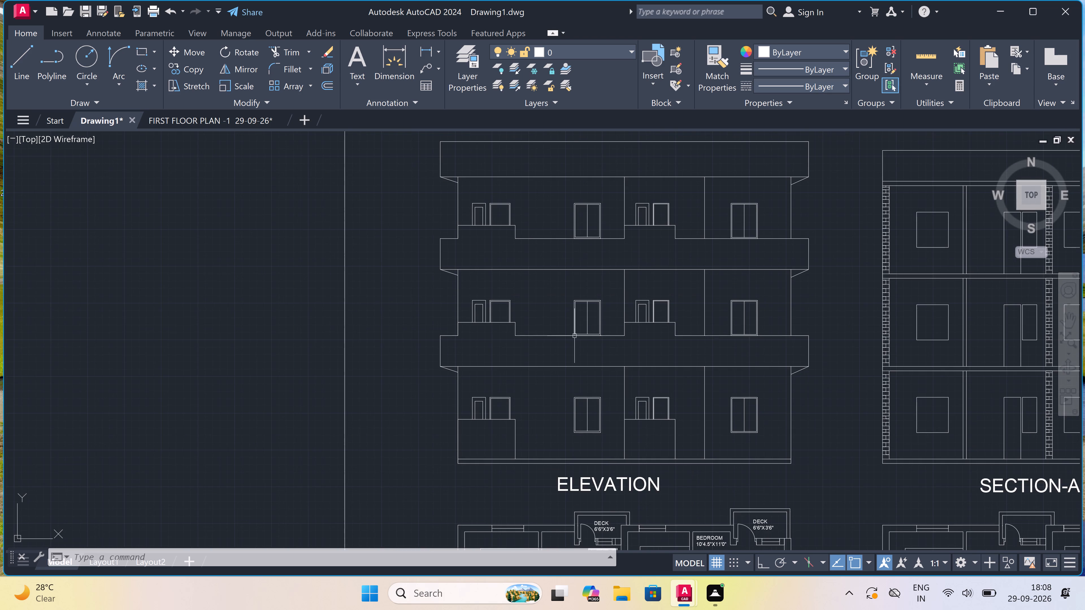
{"action": "scroll", "coordinate": [574, 336], "scroll_direction": "down", "scroll_amount": 2}
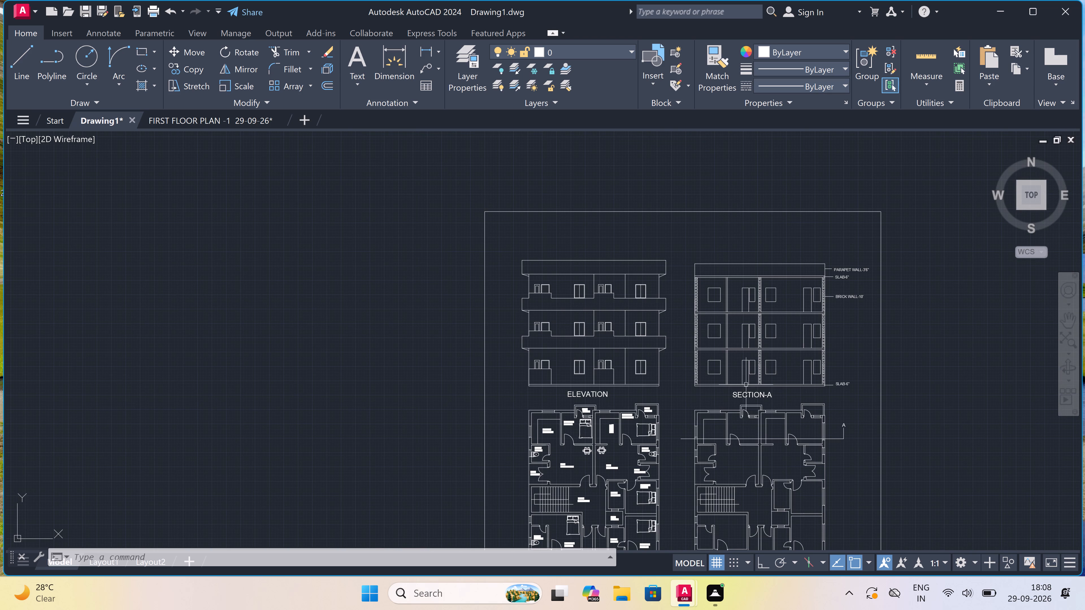
{"action": "scroll", "coordinate": [780, 413], "scroll_direction": "up", "scroll_amount": 2}
{"action": "scroll", "coordinate": [709, 347], "scroll_direction": "down", "scroll_amount": 3}
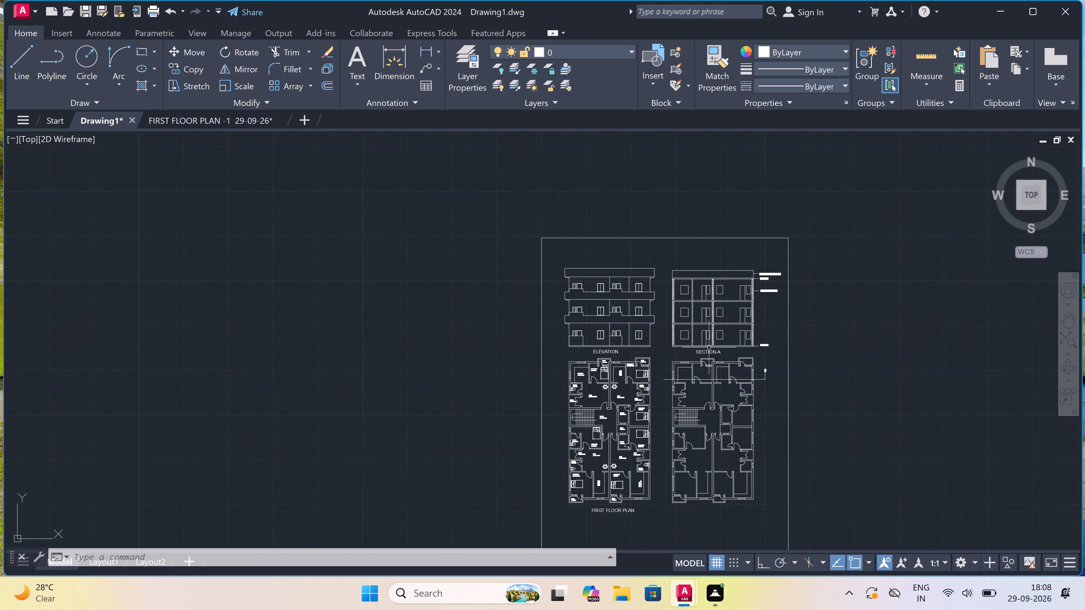
{"action": "scroll", "coordinate": [708, 349], "scroll_direction": "up", "scroll_amount": 1}
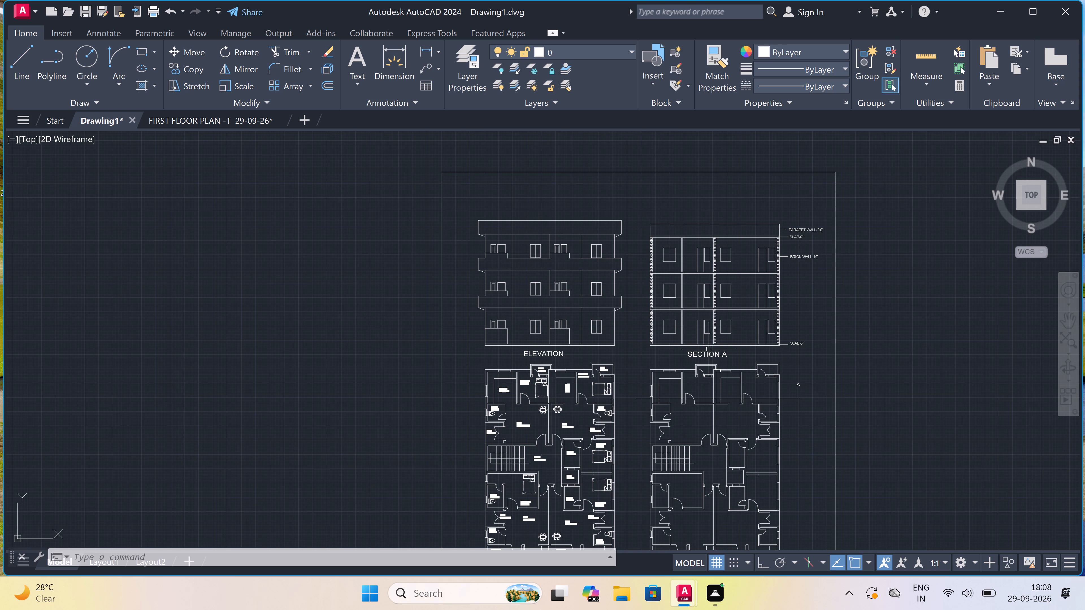
Underline the SECTION-A title with a horizontal line drawn with Ortho on, extending slightly past both ends of the text.
{"action": "type", "text": "L"}
{"action": "key", "text": "space"}
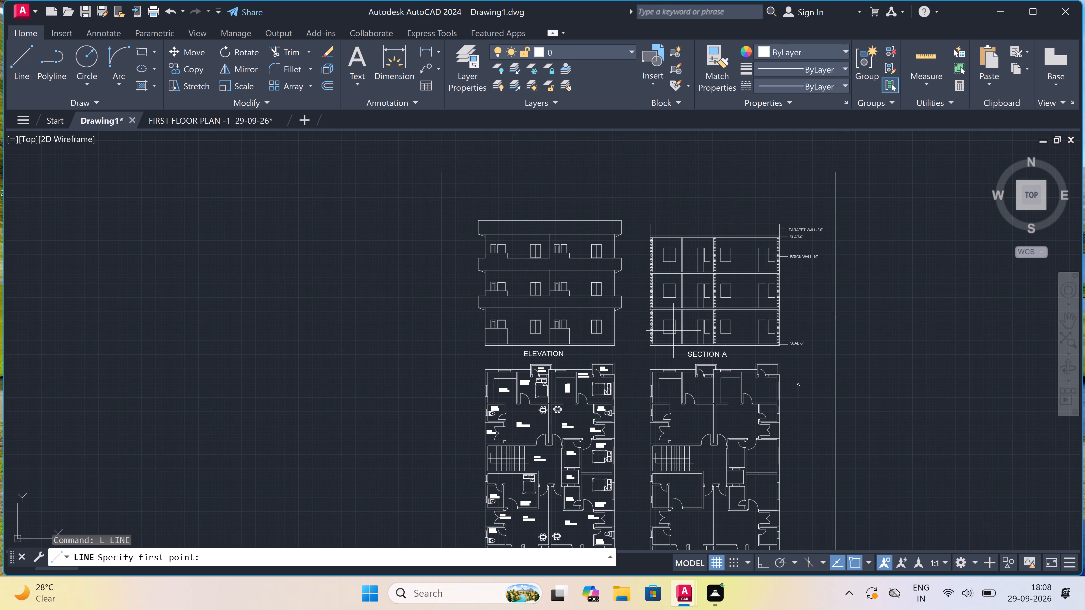
{"action": "scroll", "coordinate": [742, 351], "scroll_direction": "up", "scroll_amount": 2}
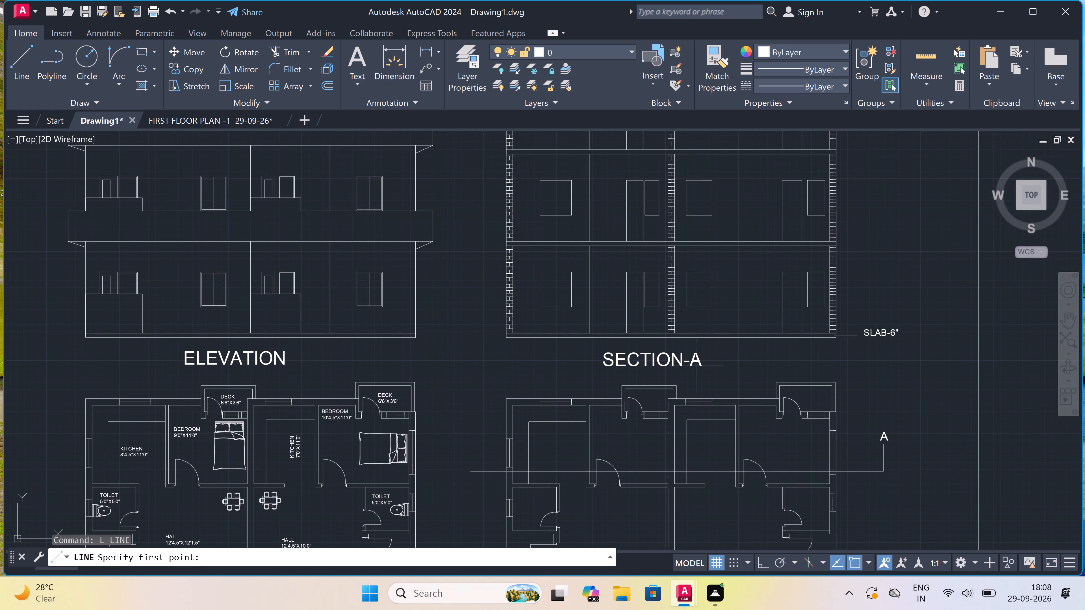
{"action": "scroll", "coordinate": [674, 385], "scroll_direction": "up", "scroll_amount": 2}
{"action": "scroll", "coordinate": [749, 343], "scroll_direction": "up", "scroll_amount": 1}
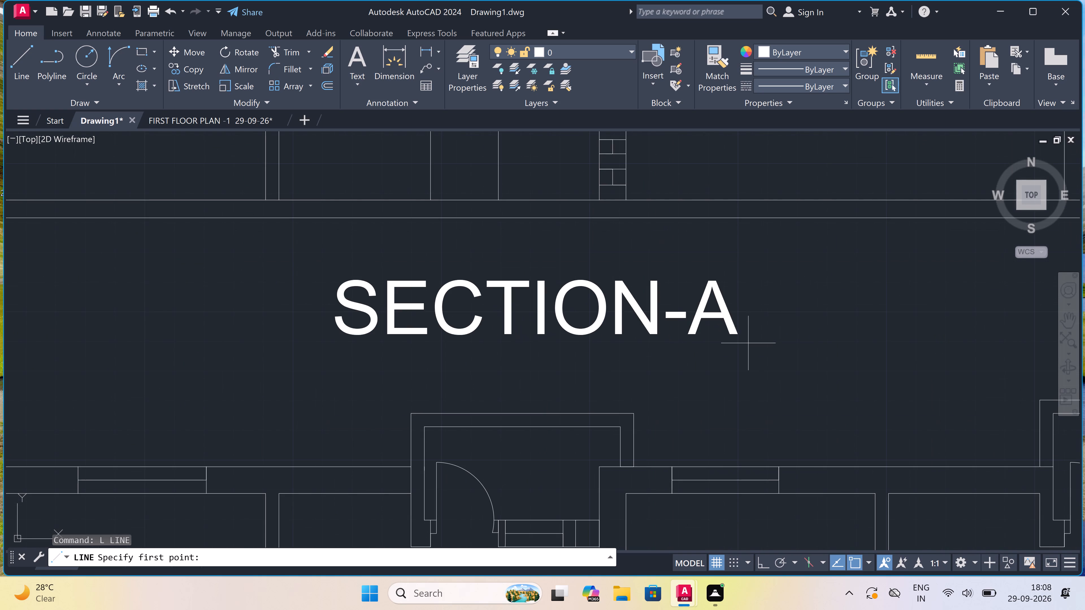
{"action": "left_click", "coordinate": [747, 346]}
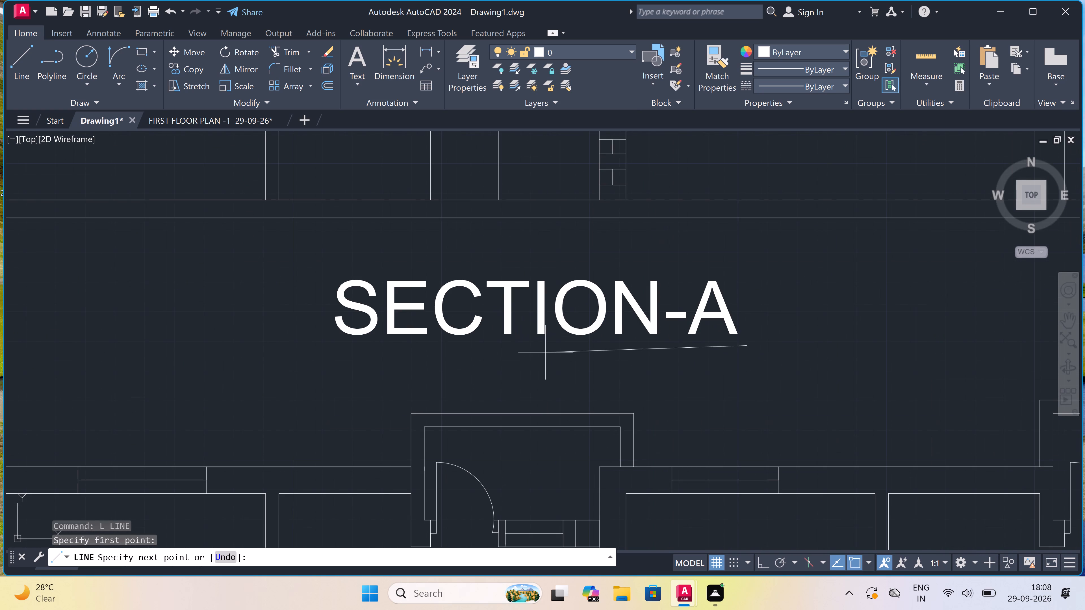
{"action": "key", "text": "F8"}
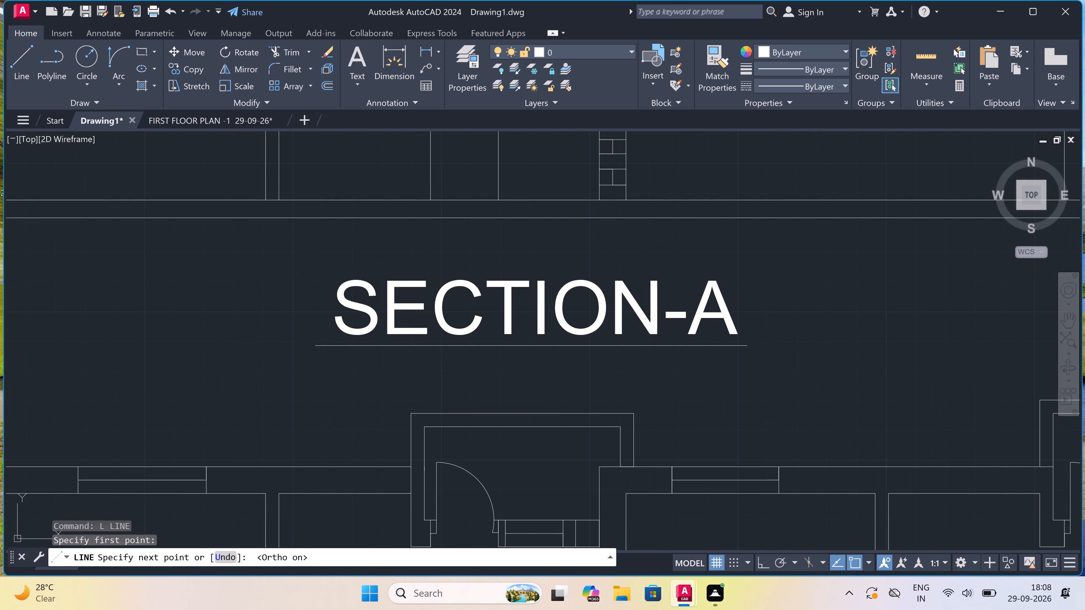
{"action": "left_click", "coordinate": [312, 355]}
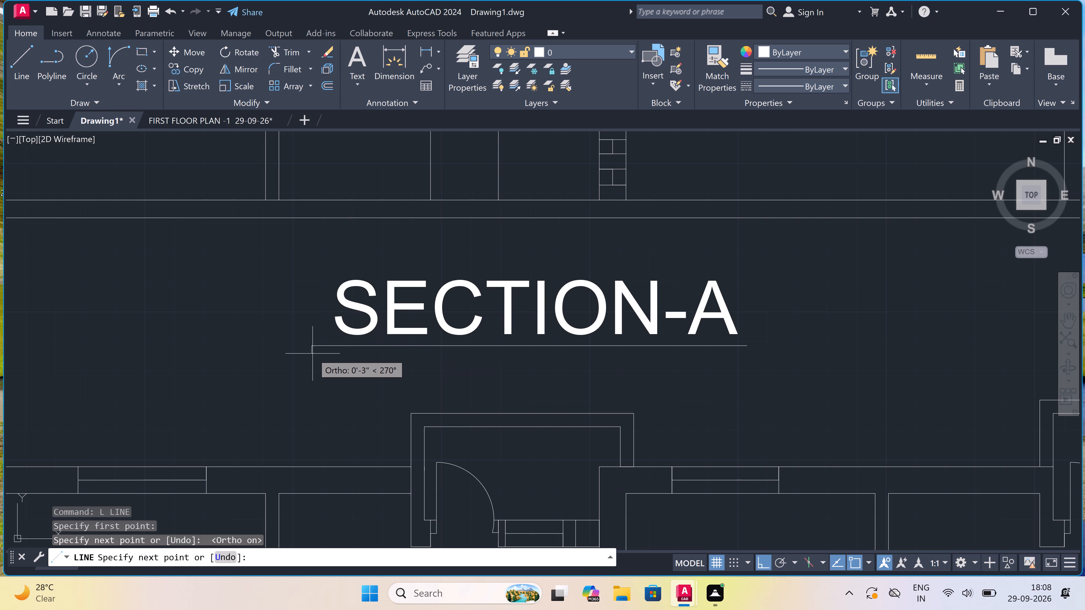
{"action": "key", "text": "Escape"}
Underline the ELEVATION title with a horizontal line just below it, extending slightly past both ends of the text.
{"action": "scroll", "coordinate": [351, 343], "scroll_direction": "down", "scroll_amount": 3}
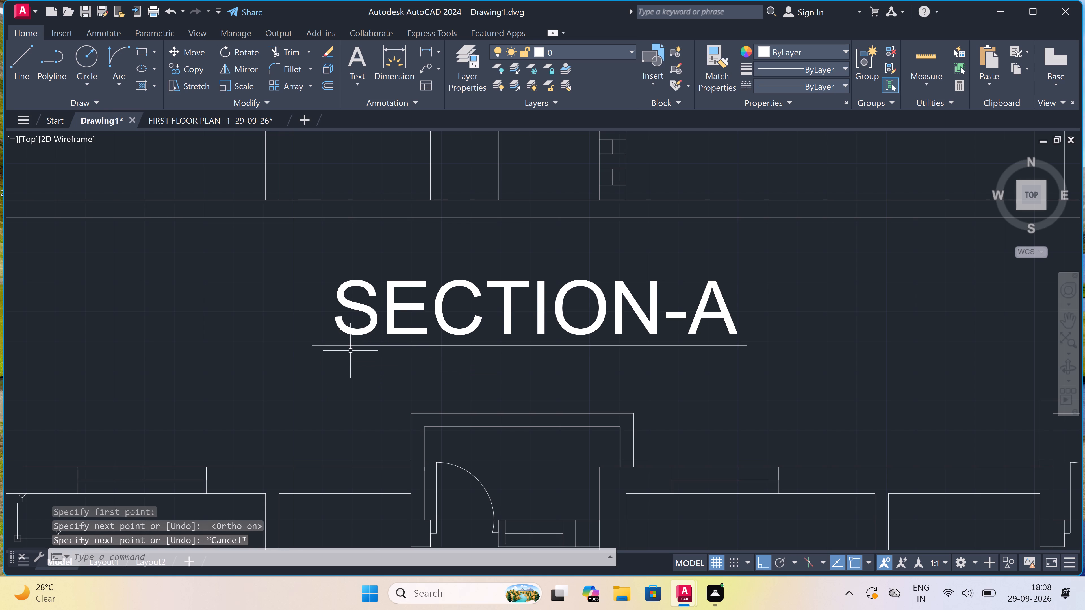
{"action": "scroll", "coordinate": [351, 343], "scroll_direction": "down", "scroll_amount": 4}
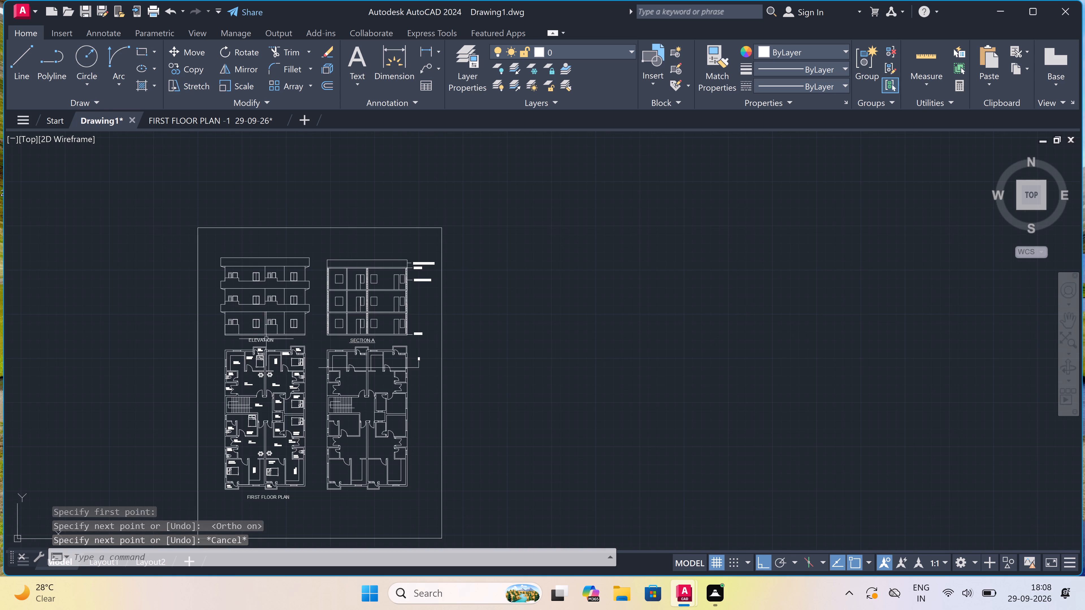
{"action": "scroll", "coordinate": [251, 350], "scroll_direction": "up", "scroll_amount": 3}
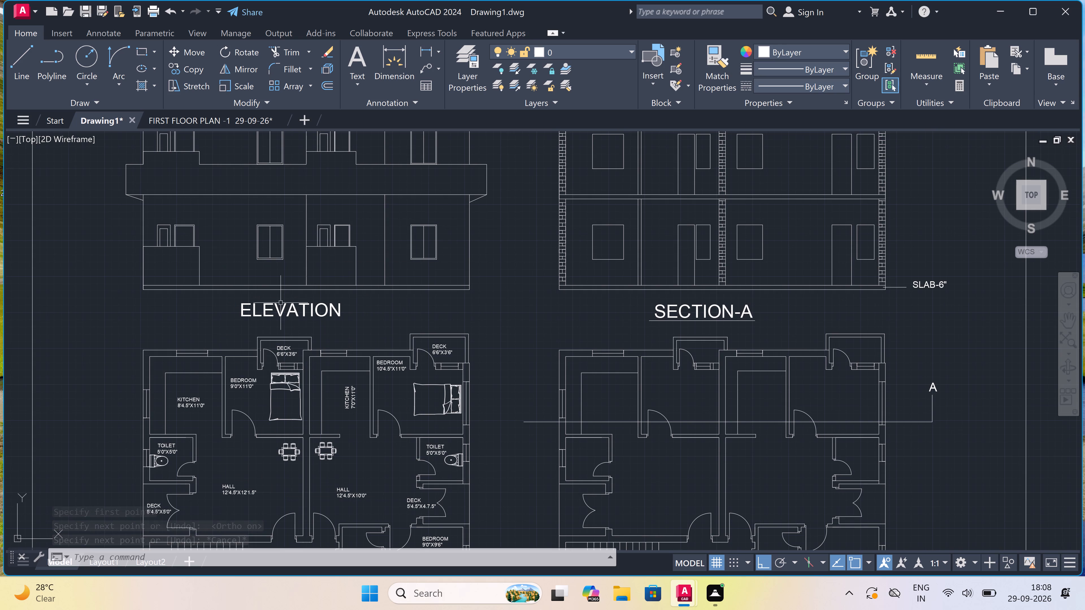
{"action": "key", "text": "space"}
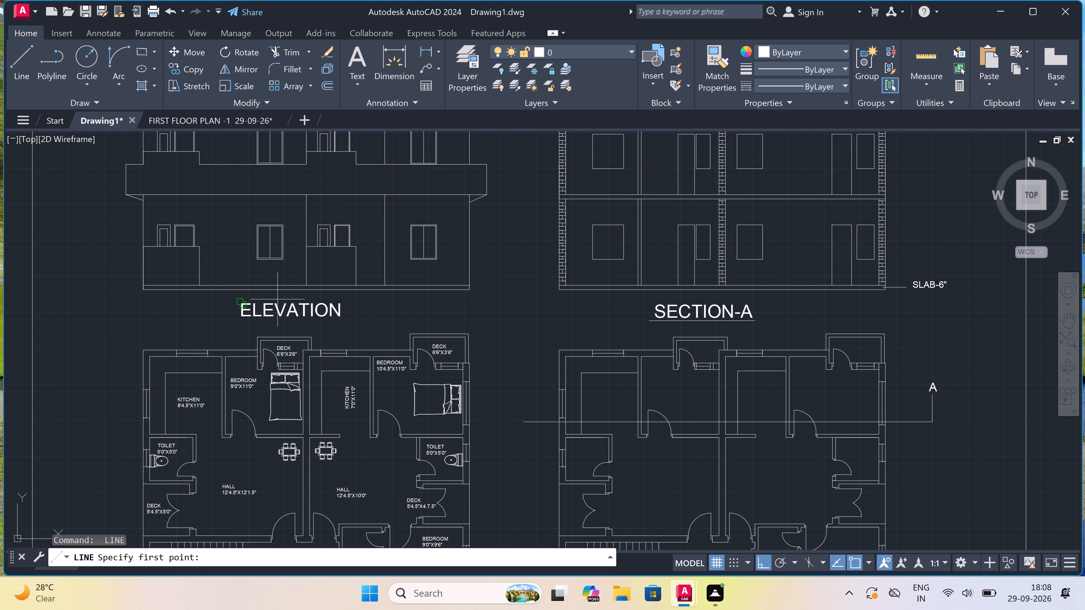
{"action": "scroll", "coordinate": [226, 332], "scroll_direction": "up", "scroll_amount": 2}
{"action": "scroll", "coordinate": [273, 293], "scroll_direction": "up", "scroll_amount": 1}
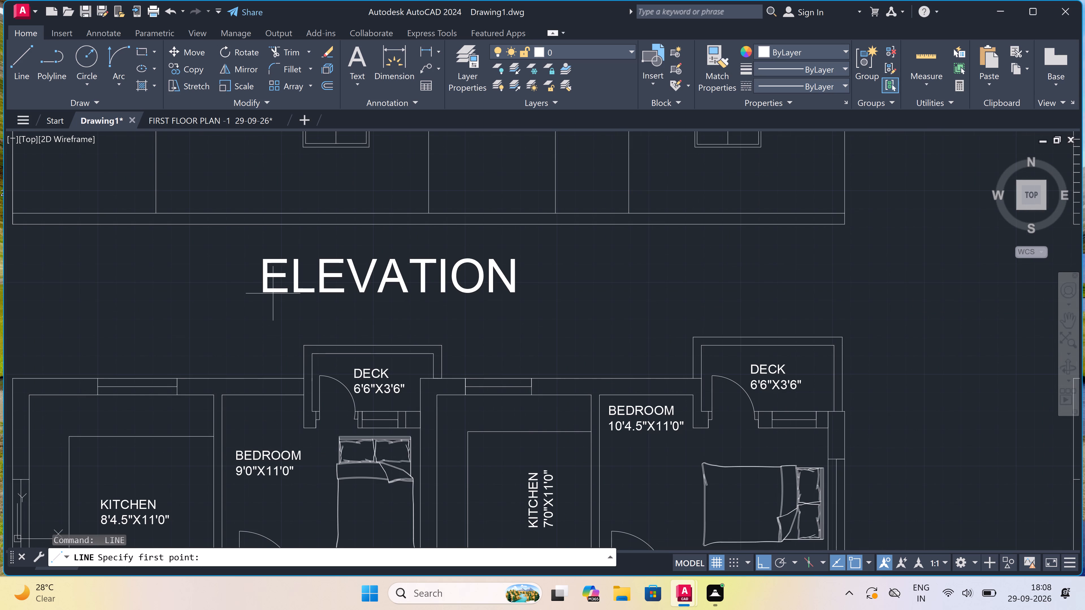
{"action": "scroll", "coordinate": [273, 293], "scroll_direction": "up", "scroll_amount": 2}
{"action": "left_click", "coordinate": [180, 339]}
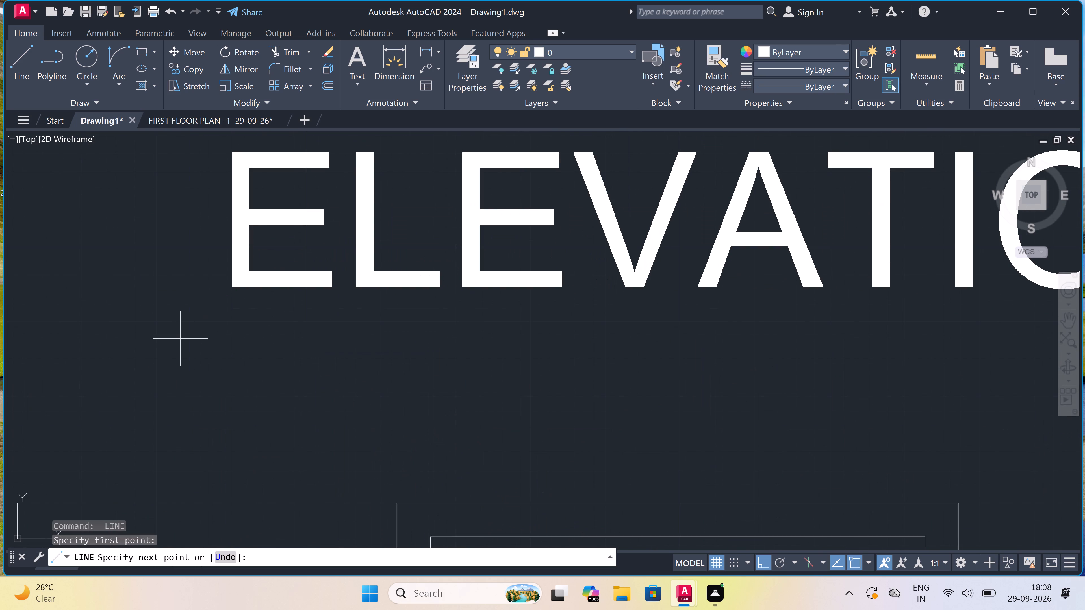
{"action": "scroll", "coordinate": [667, 420], "scroll_direction": "down", "scroll_amount": 6}
{"action": "scroll", "coordinate": [745, 408], "scroll_direction": "up", "scroll_amount": 1}
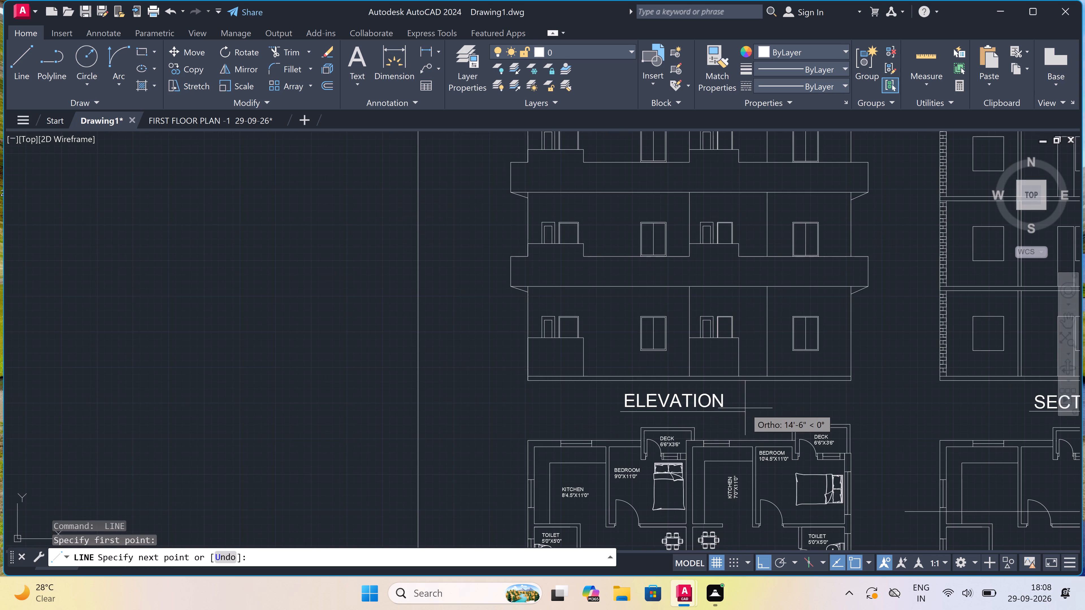
{"action": "scroll", "coordinate": [745, 408], "scroll_direction": "up", "scroll_amount": 2}
{"action": "left_click", "coordinate": [676, 419]}
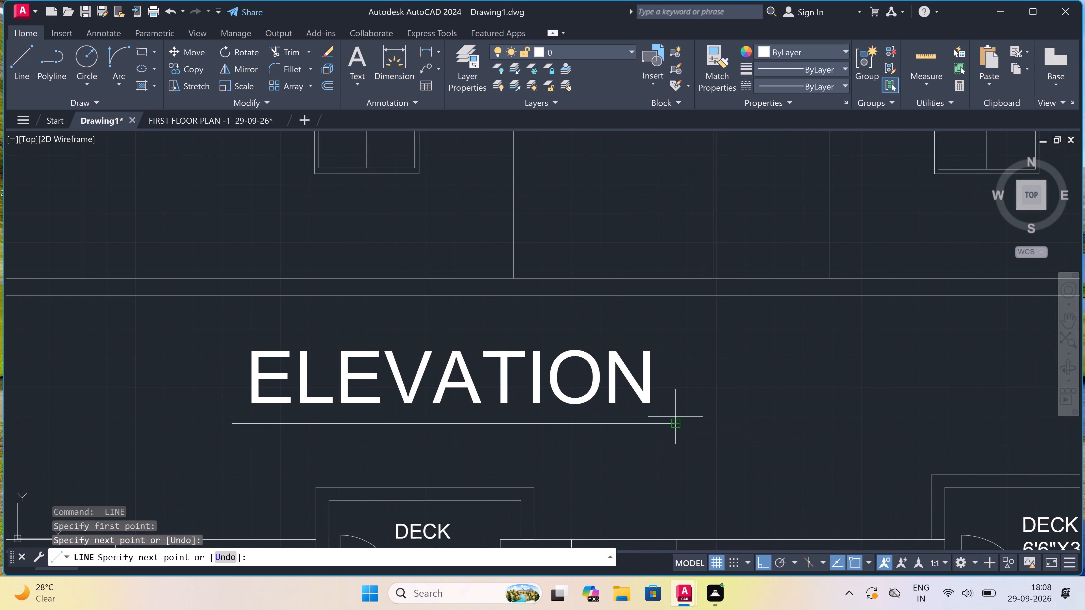
{"action": "key", "text": "Escape"}
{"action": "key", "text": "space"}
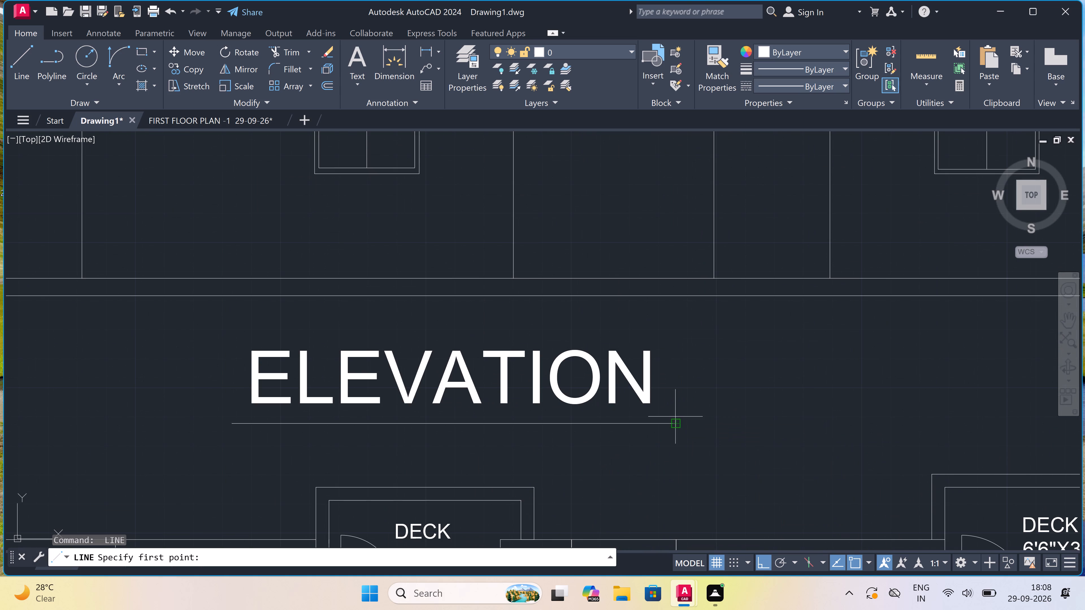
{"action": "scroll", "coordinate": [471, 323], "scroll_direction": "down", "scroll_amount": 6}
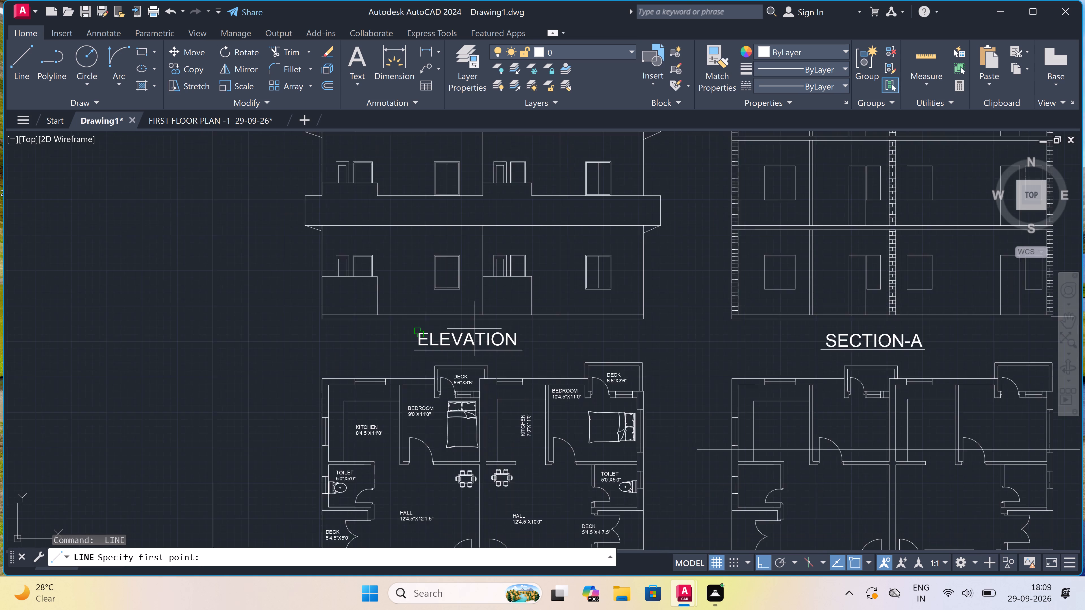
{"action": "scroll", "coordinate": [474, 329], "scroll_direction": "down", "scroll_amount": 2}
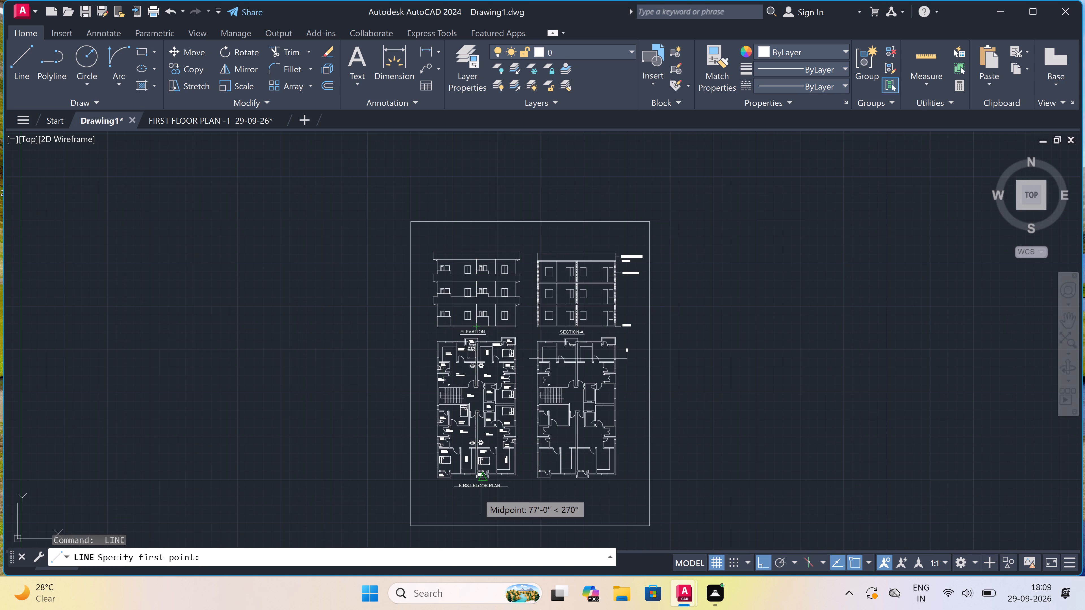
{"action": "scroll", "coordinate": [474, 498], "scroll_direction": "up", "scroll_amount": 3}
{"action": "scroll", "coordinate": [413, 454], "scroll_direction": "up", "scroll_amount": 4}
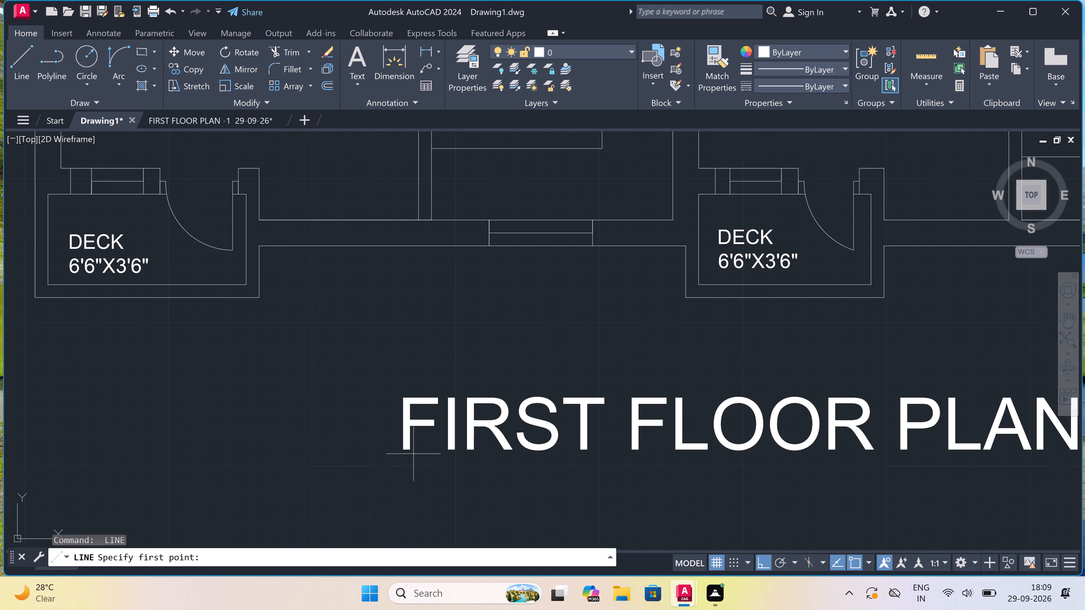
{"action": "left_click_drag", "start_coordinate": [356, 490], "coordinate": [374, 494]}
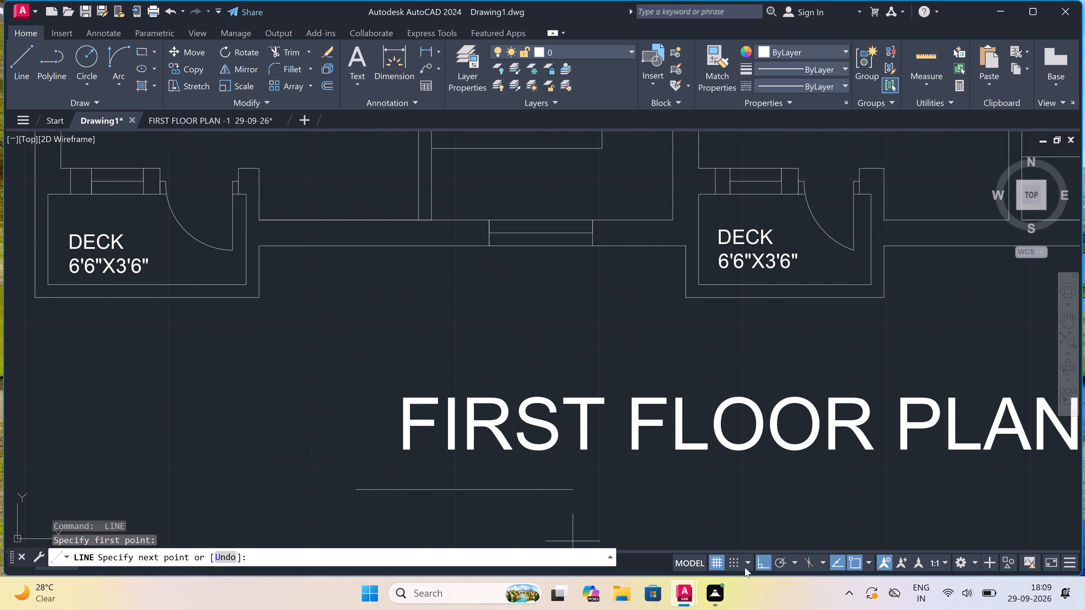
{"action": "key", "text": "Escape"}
Underline the FIRST FLOOR PLAN title with a horizontal line about 20'-10" long, just below the text and slightly past both ends.
{"action": "key", "text": "space"}
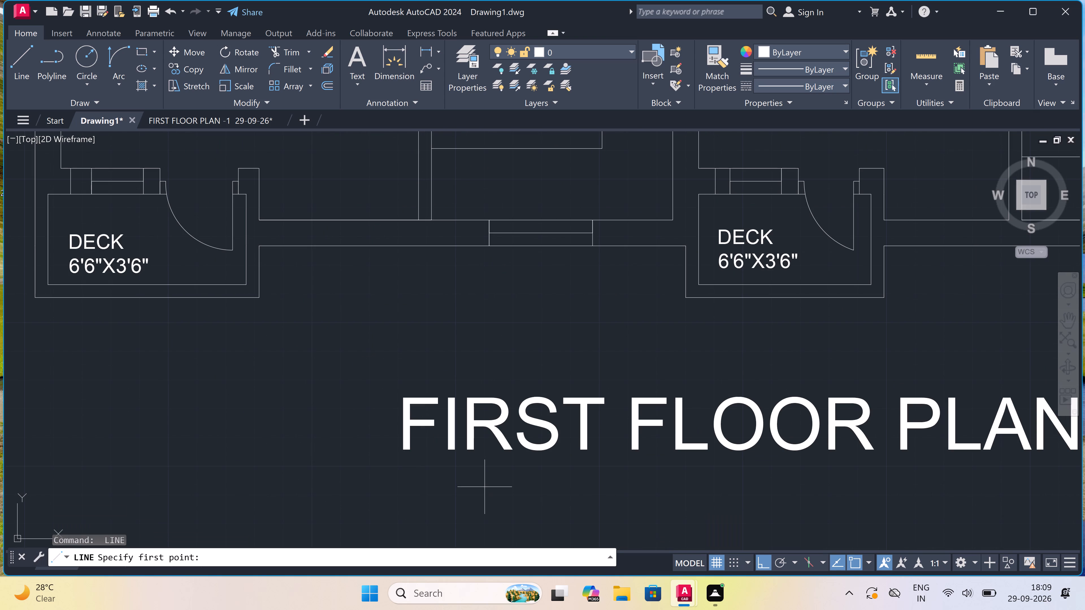
{"action": "scroll", "coordinate": [388, 469], "scroll_direction": "up", "scroll_amount": 2}
{"action": "left_click_drag", "start_coordinate": [375, 468], "coordinate": [385, 468]}
{"action": "scroll", "coordinate": [793, 487], "scroll_direction": "down", "scroll_amount": 8}
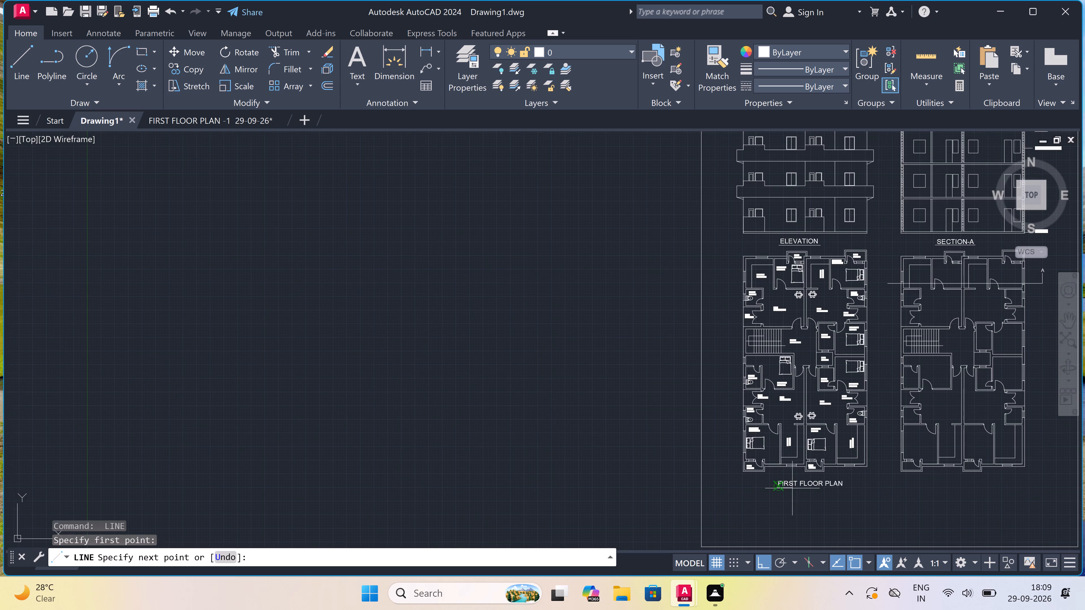
{"action": "scroll", "coordinate": [871, 487], "scroll_direction": "up", "scroll_amount": 4}
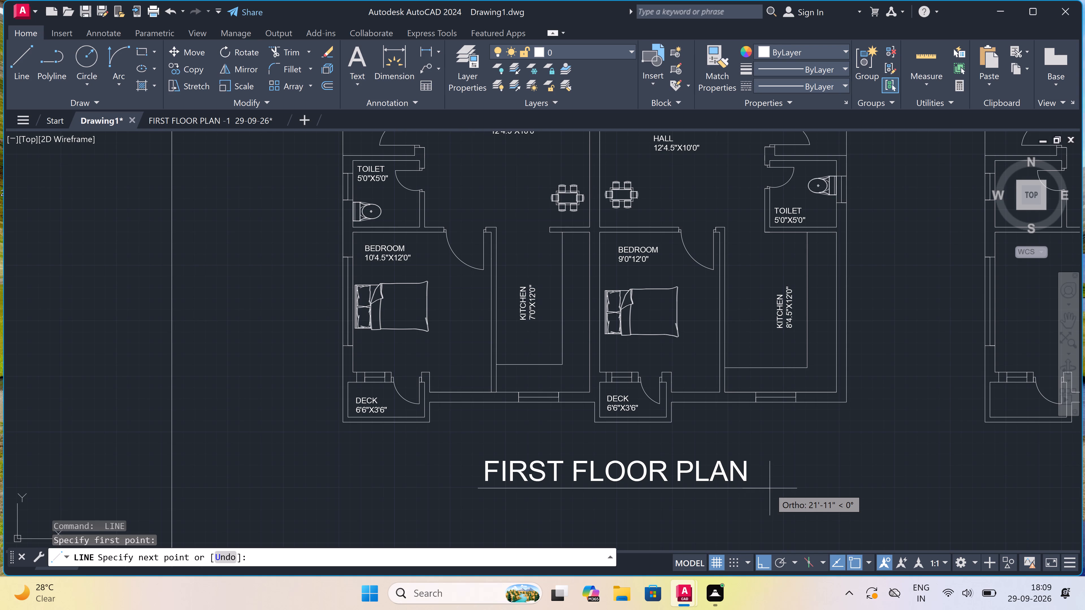
{"action": "scroll", "coordinate": [757, 493], "scroll_direction": "up", "scroll_amount": 3}
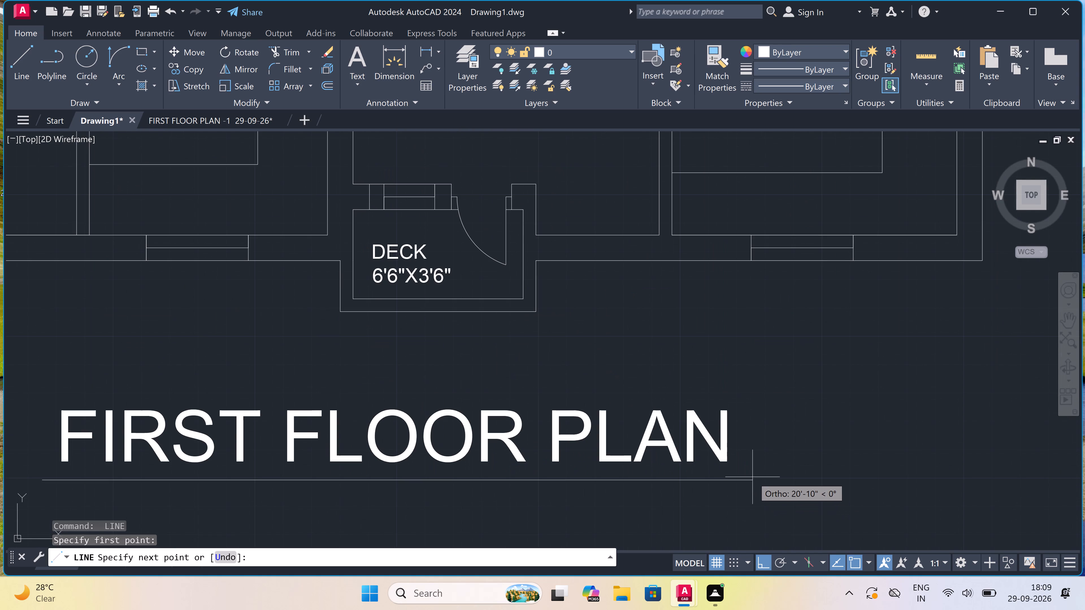
{"action": "scroll", "coordinate": [752, 477], "scroll_direction": "up", "scroll_amount": 2}
{"action": "left_click", "coordinate": [749, 483]}
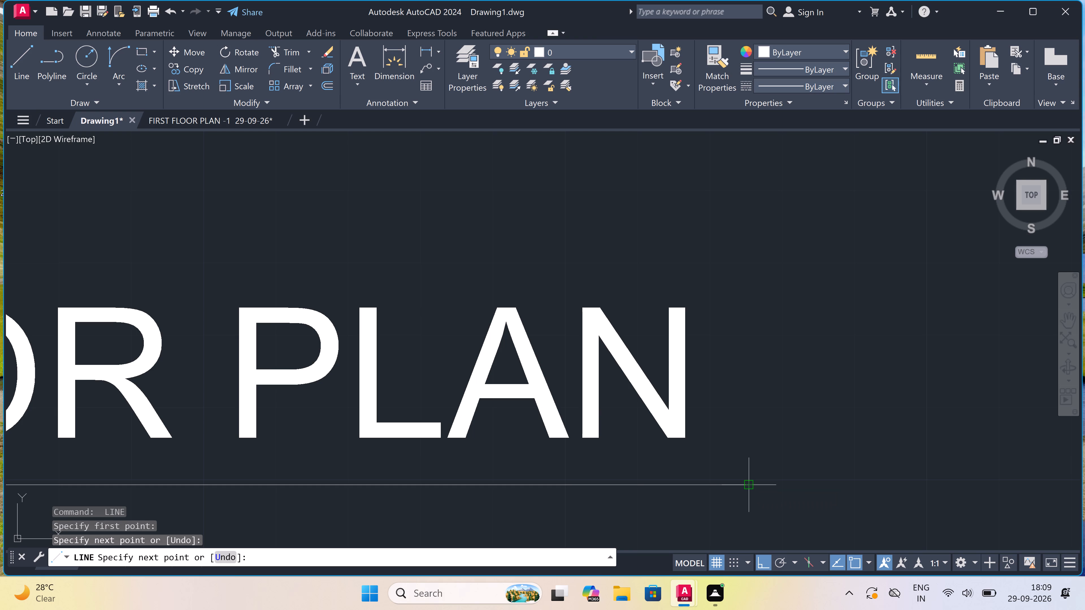
{"action": "key", "text": "Escape"}
Examine the overall sheet with its underlined titles, the SECTION-A title and wall labels, and the elevation and plans within the border.
{"action": "key", "text": "space"}
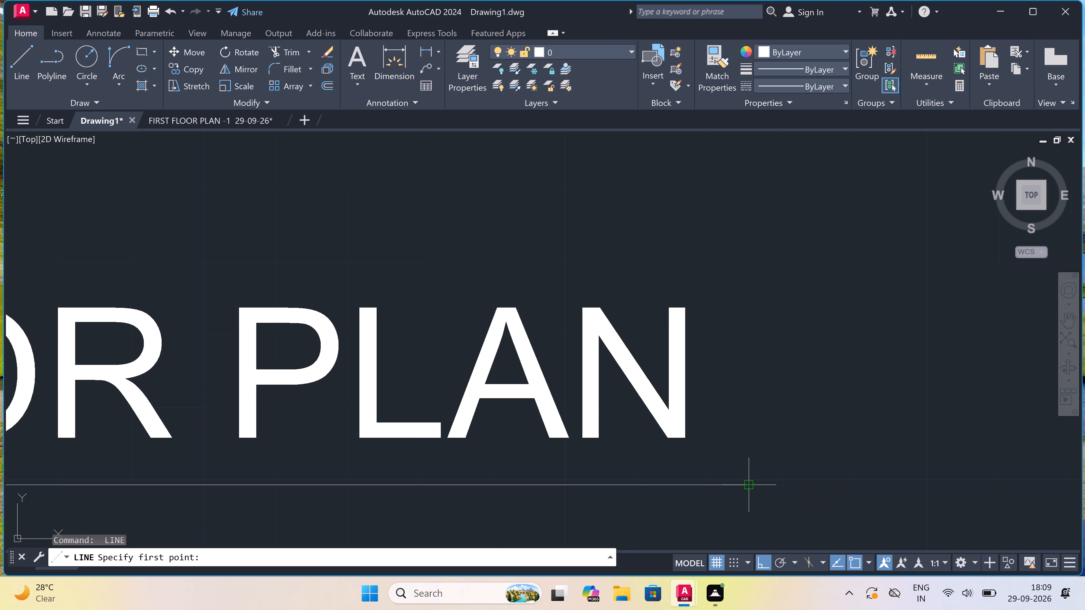
{"action": "scroll", "coordinate": [664, 396], "scroll_direction": "down", "scroll_amount": 7}
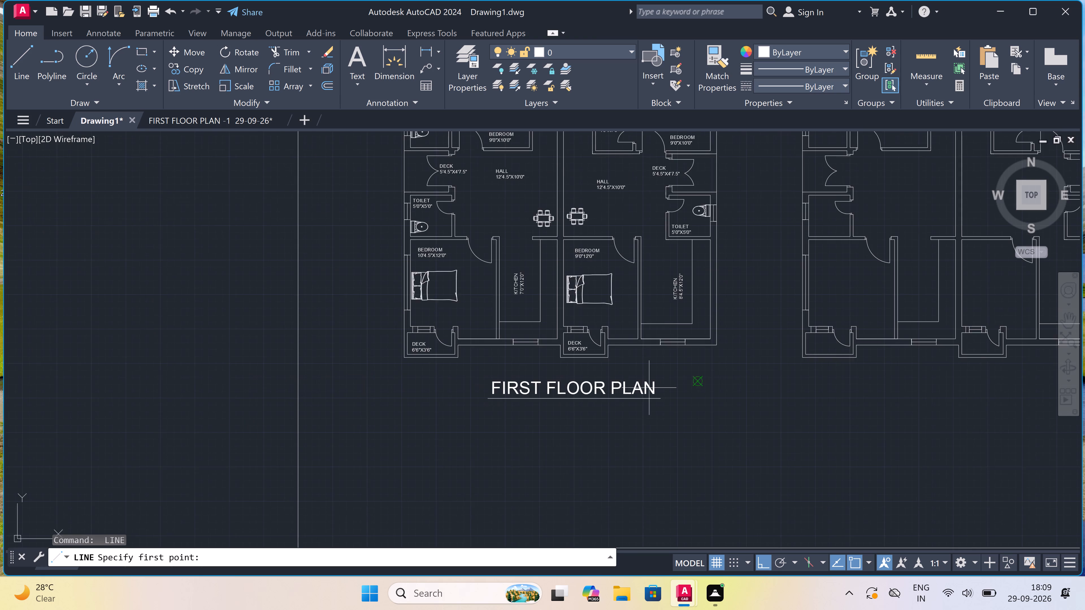
{"action": "scroll", "coordinate": [649, 388], "scroll_direction": "down", "scroll_amount": 6}
{"action": "scroll", "coordinate": [693, 342], "scroll_direction": "up", "scroll_amount": 4}
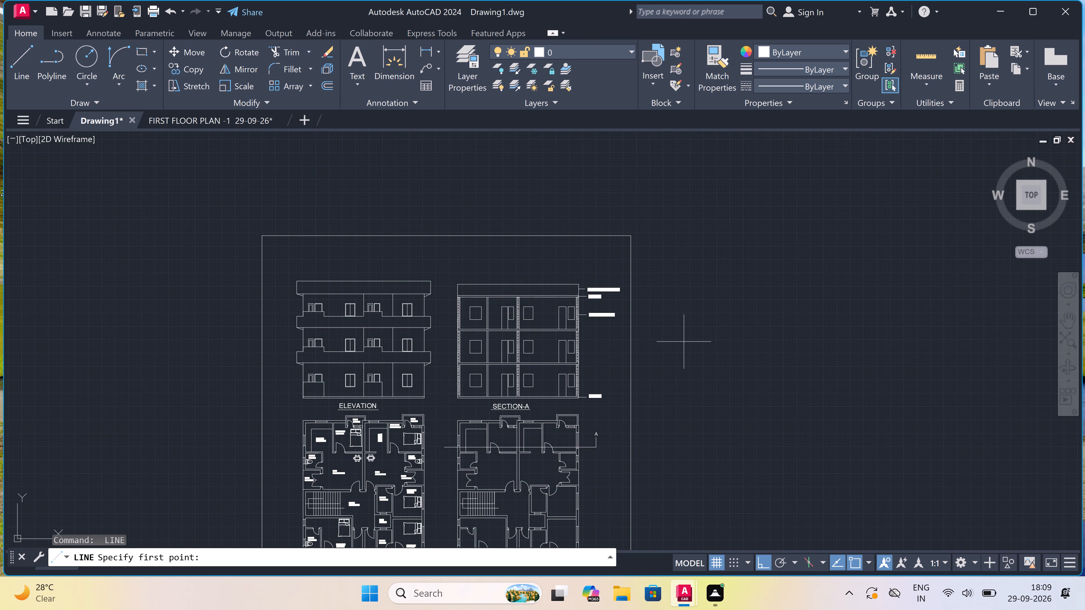
{"action": "scroll", "coordinate": [551, 371], "scroll_direction": "up", "scroll_amount": 4}
{"action": "scroll", "coordinate": [554, 368], "scroll_direction": "down", "scroll_amount": 3}
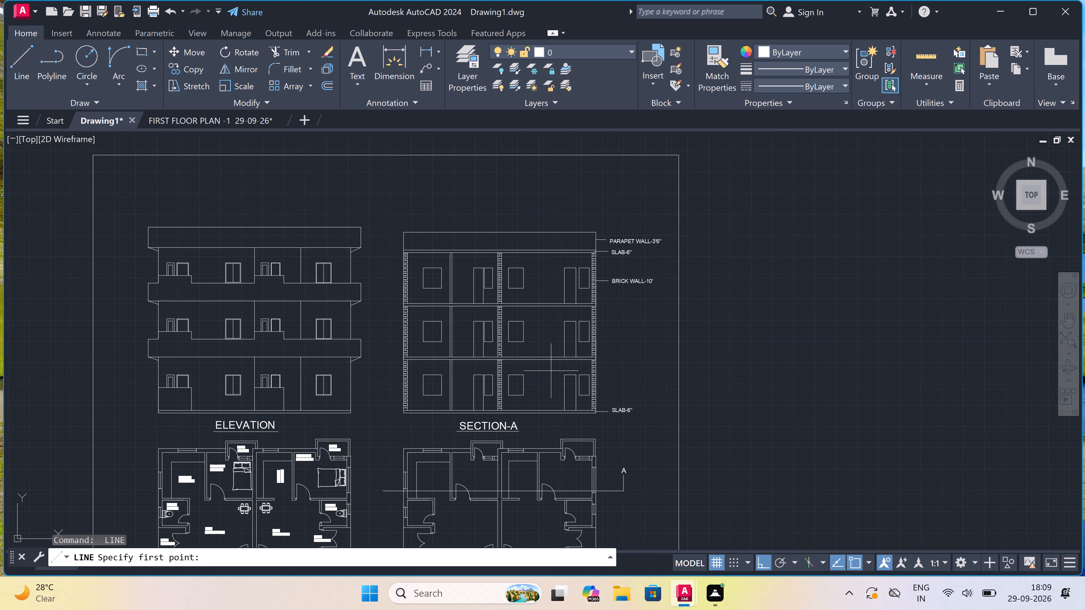
{"action": "scroll", "coordinate": [516, 419], "scroll_direction": "up", "scroll_amount": 4}
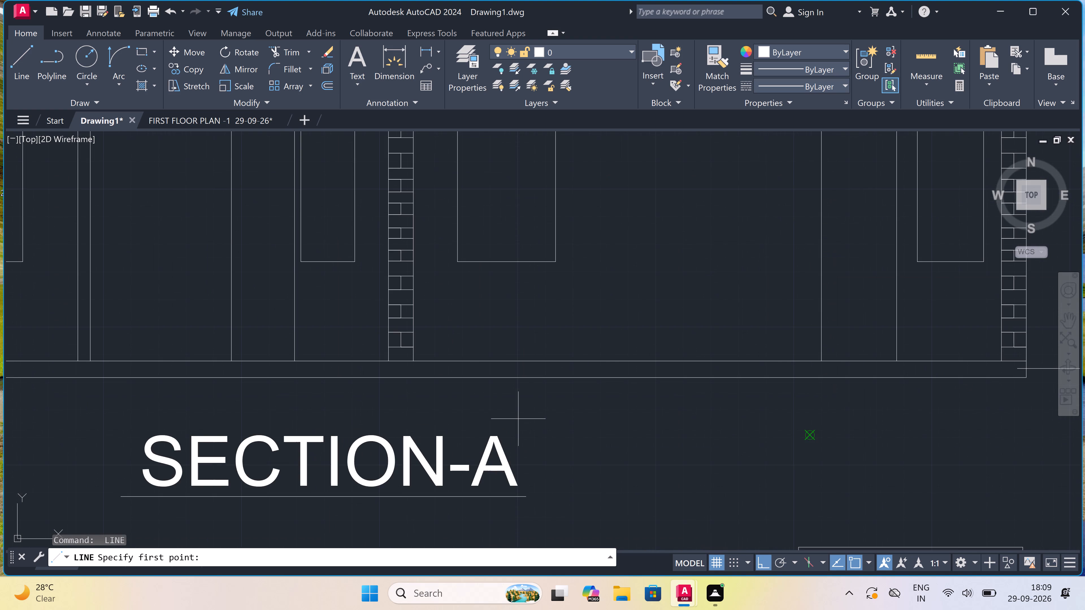
{"action": "scroll", "coordinate": [520, 419], "scroll_direction": "down", "scroll_amount": 3}
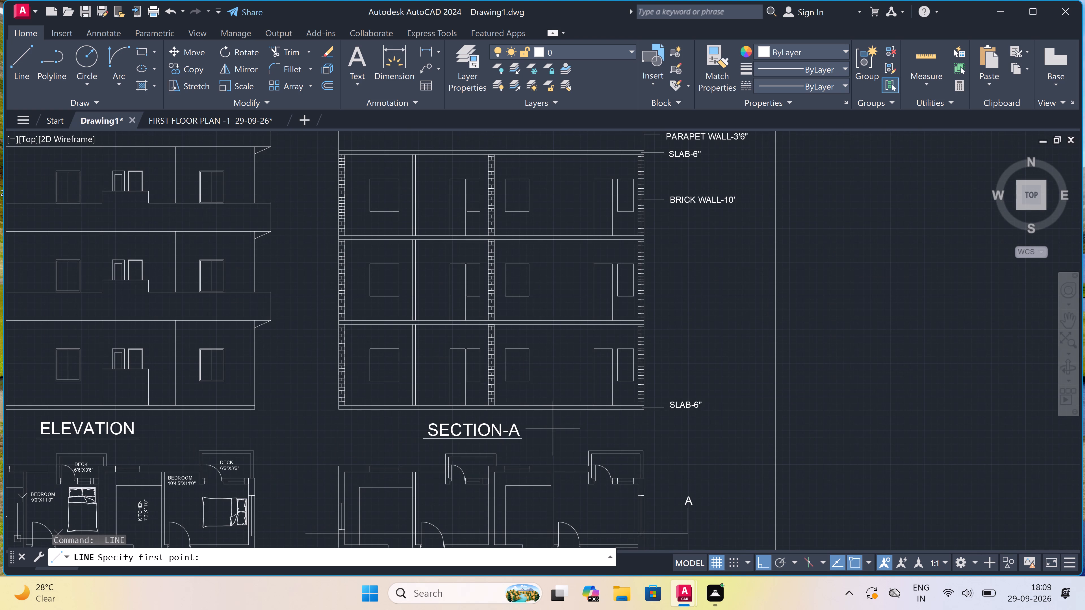
{"action": "scroll", "coordinate": [556, 423], "scroll_direction": "down", "scroll_amount": 5}
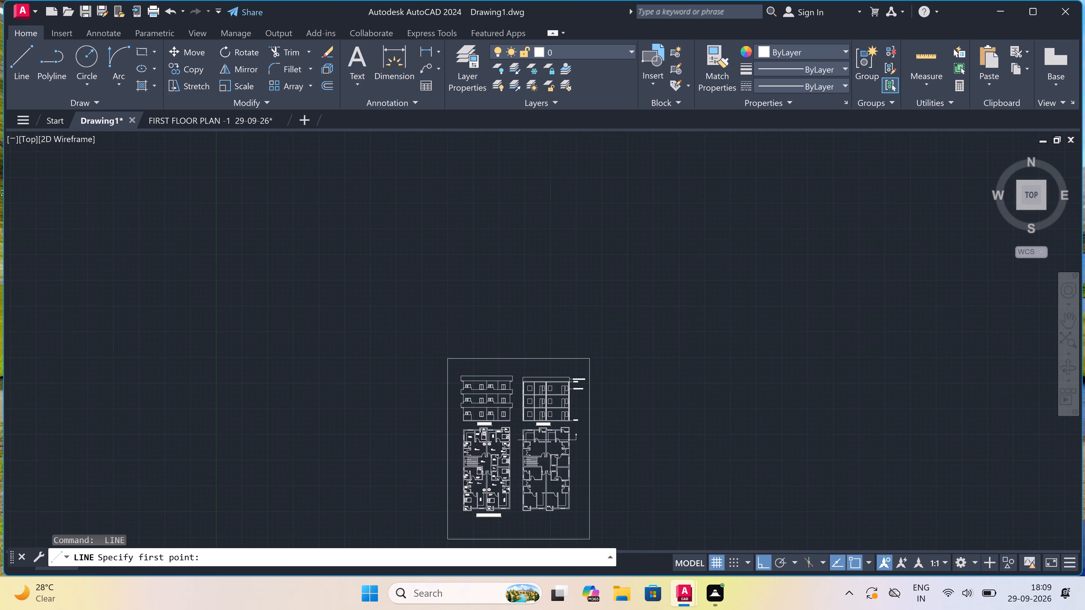
{"action": "scroll", "coordinate": [579, 467], "scroll_direction": "up", "scroll_amount": 3}
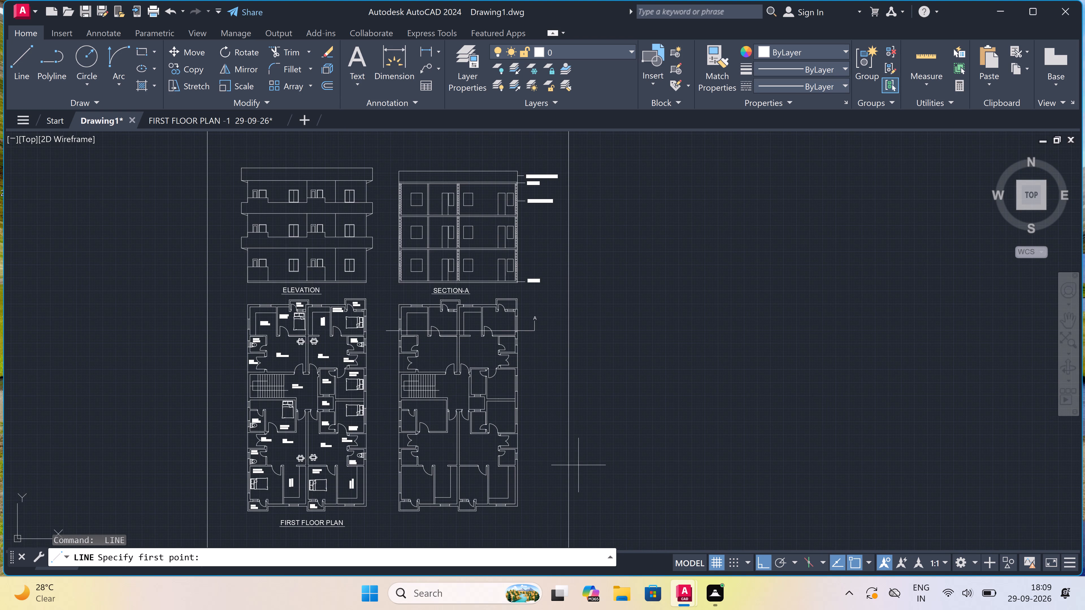
{"action": "key", "text": "Escape"}
{"action": "scroll", "coordinate": [567, 328], "scroll_direction": "down", "scroll_amount": 2}
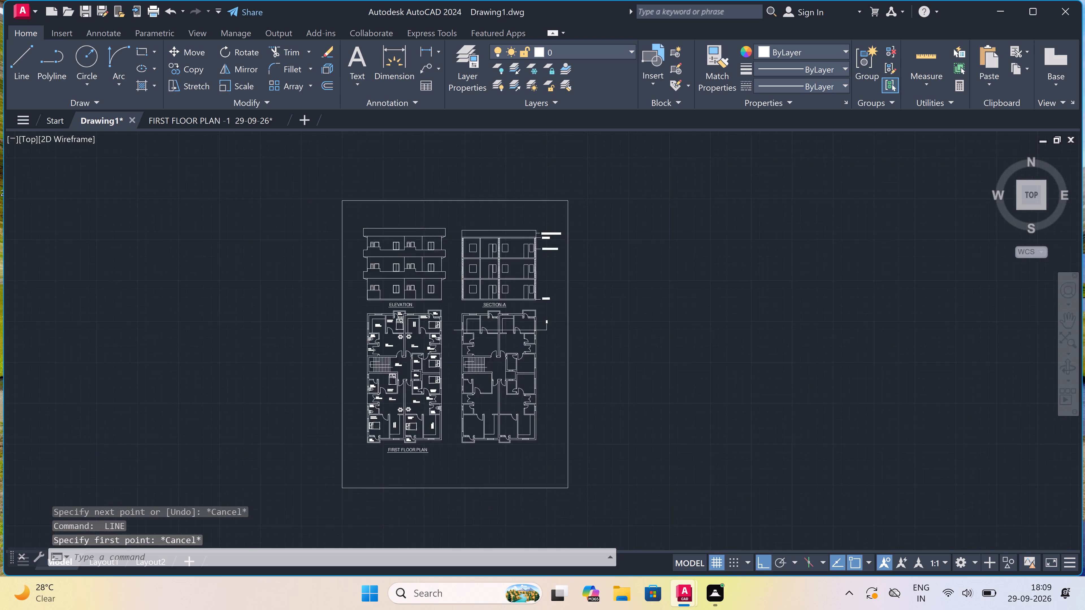
{"action": "scroll", "coordinate": [567, 328], "scroll_direction": "up", "scroll_amount": 2}
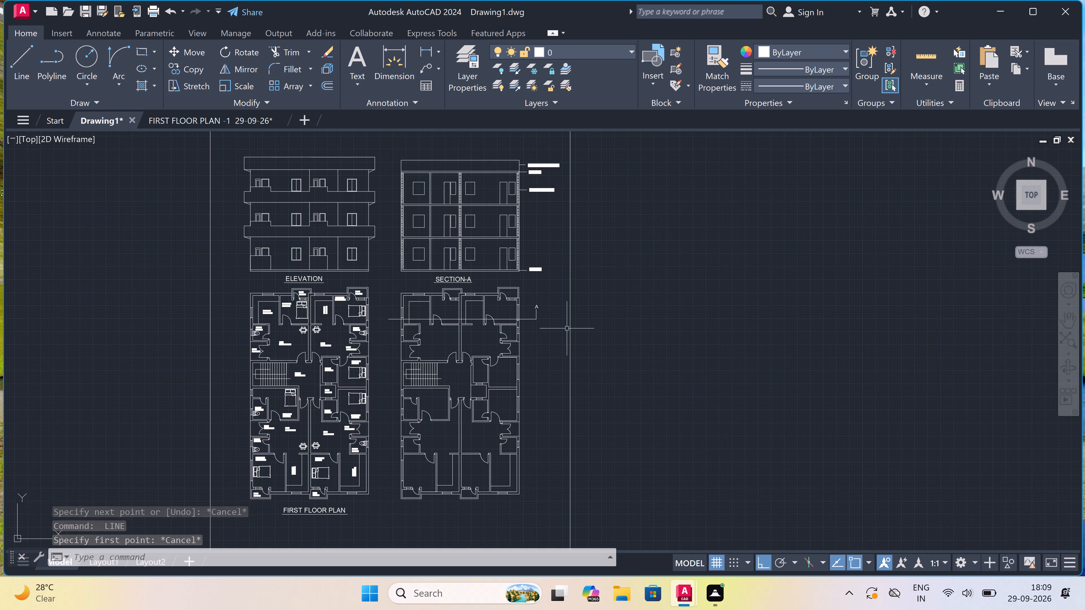
{"action": "scroll", "coordinate": [574, 321], "scroll_direction": "down", "scroll_amount": 2}
{"action": "scroll", "coordinate": [548, 273], "scroll_direction": "up", "scroll_amount": 3}
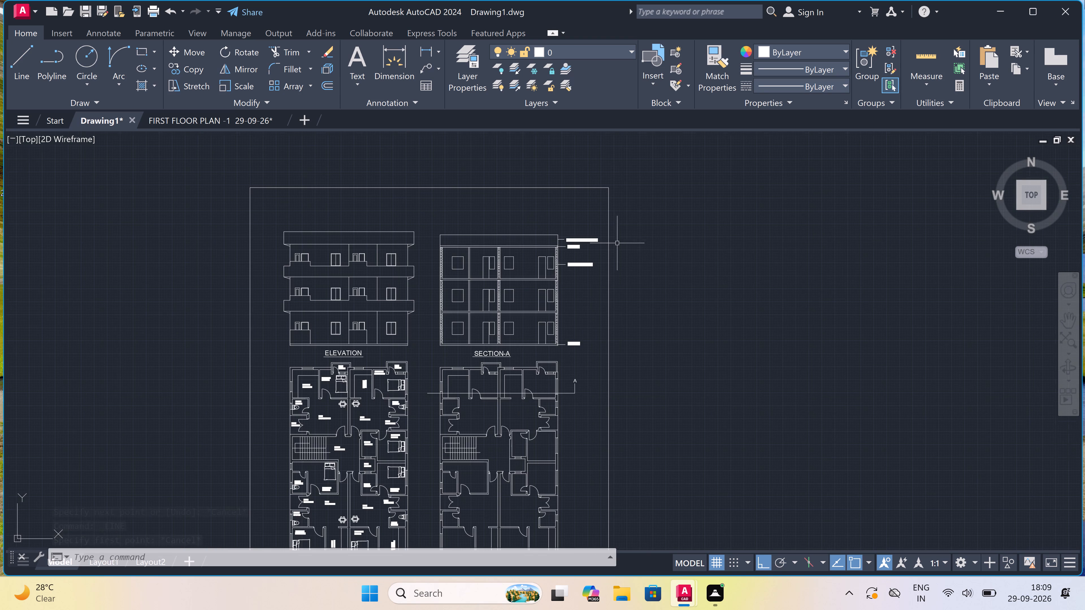
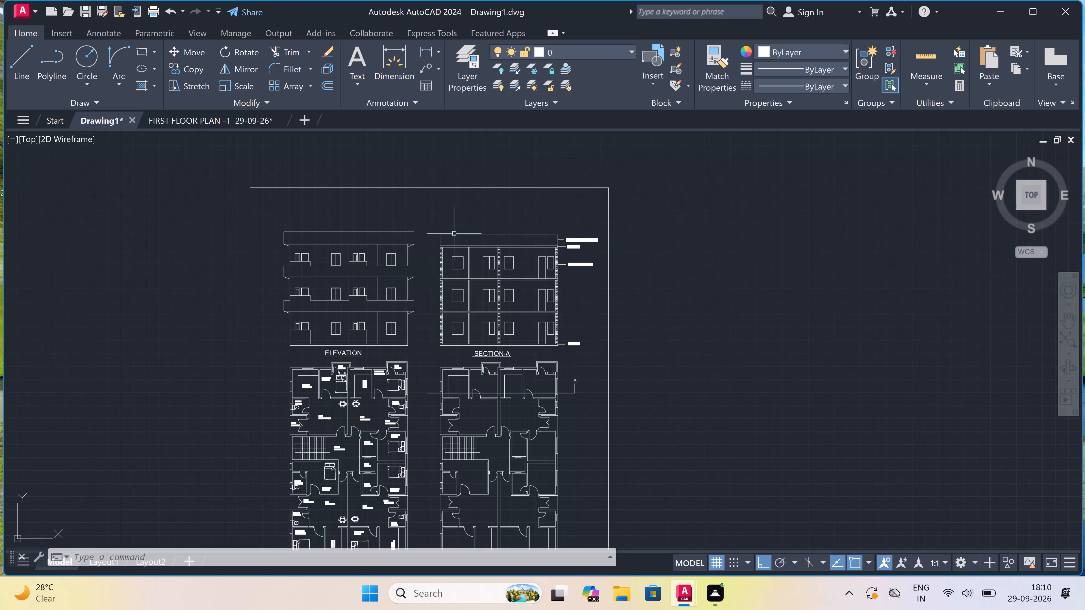
Set up a plot of the model with the DWG To PDF.pc3 plotter and ISO A4 (297.00 x 210.00 MM) paper.
{"action": "scroll", "coordinate": [388, 289], "scroll_direction": "down", "scroll_amount": 2}
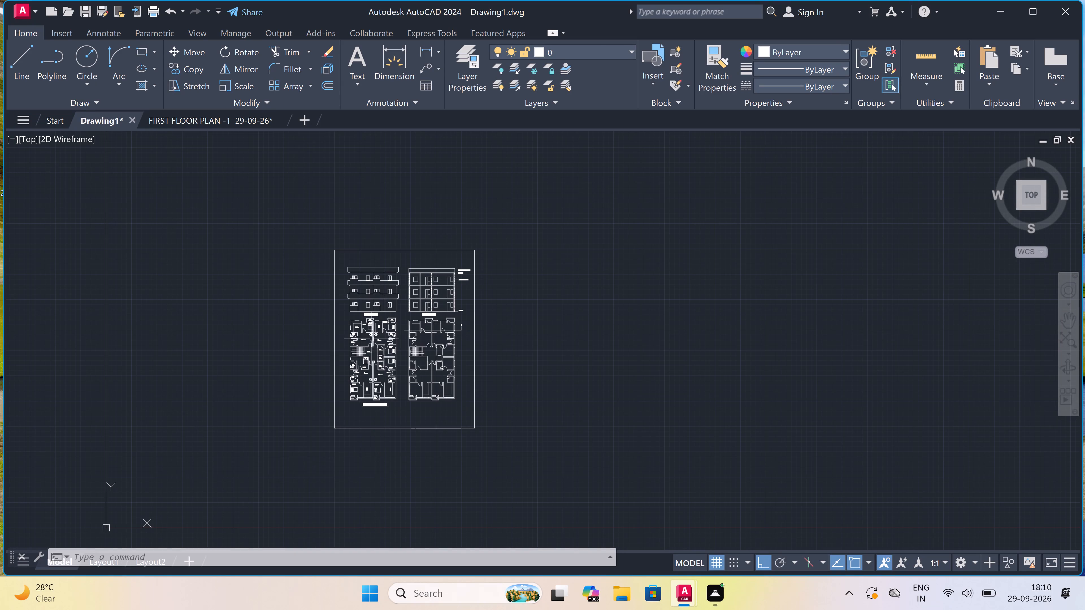
{"action": "scroll", "coordinate": [365, 354], "scroll_direction": "up", "scroll_amount": 2}
{"action": "scroll", "coordinate": [301, 257], "scroll_direction": "down", "scroll_amount": 1}
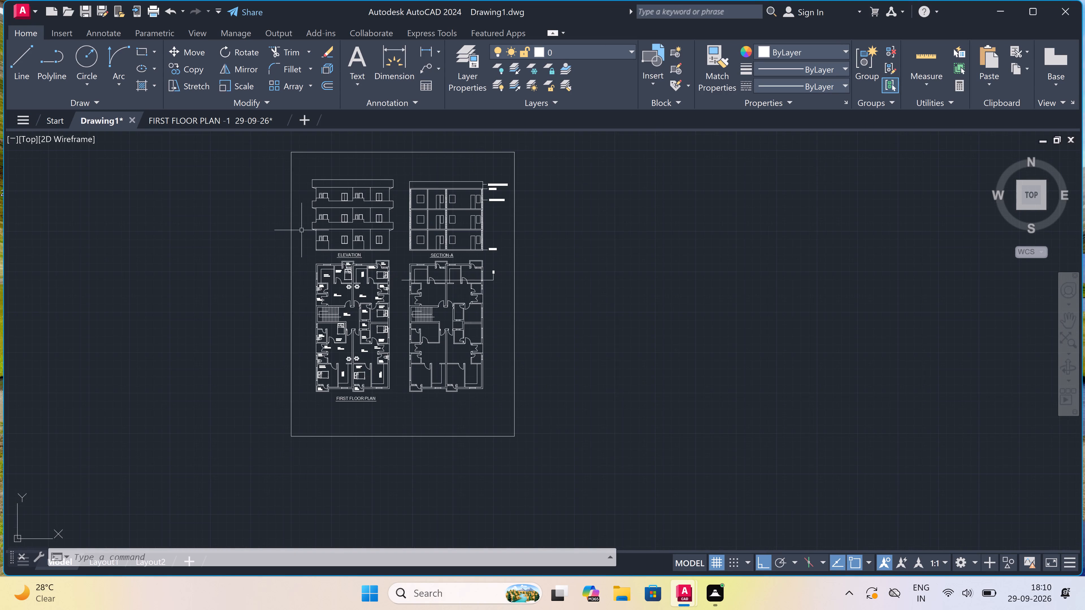
{"action": "scroll", "coordinate": [303, 221], "scroll_direction": "up", "scroll_amount": 1}
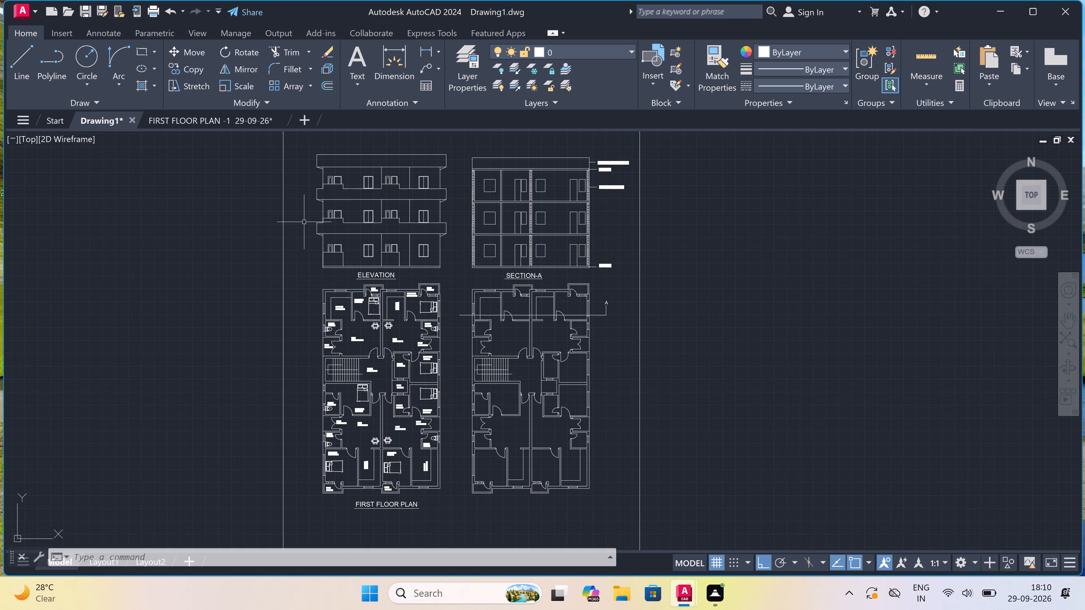
{"action": "key", "text": "p"}
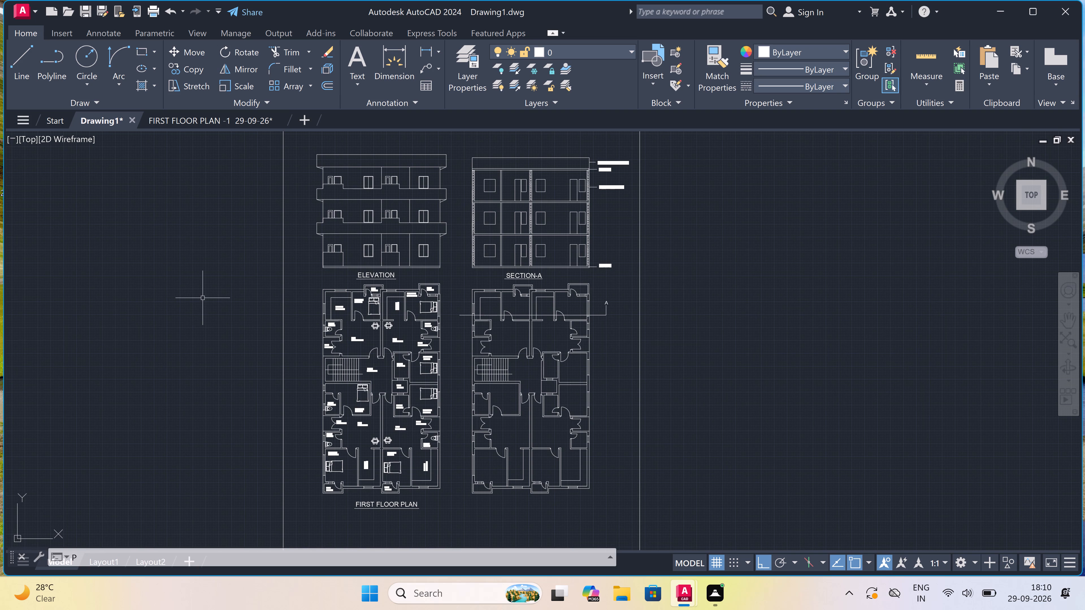
{"action": "key", "text": "ctrl+p"}
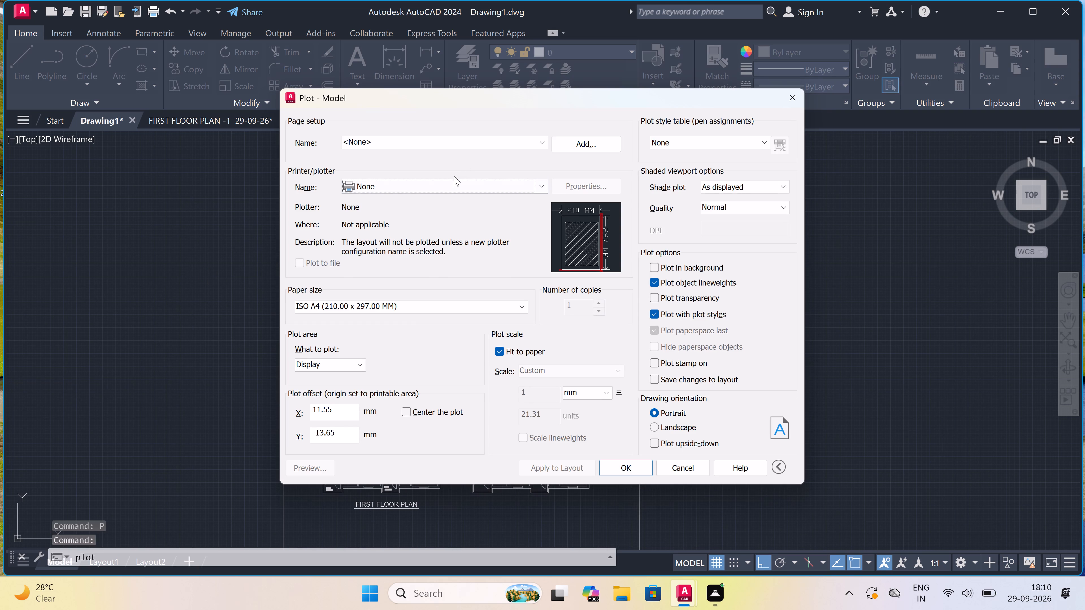
{"action": "left_click", "coordinate": [448, 186]}
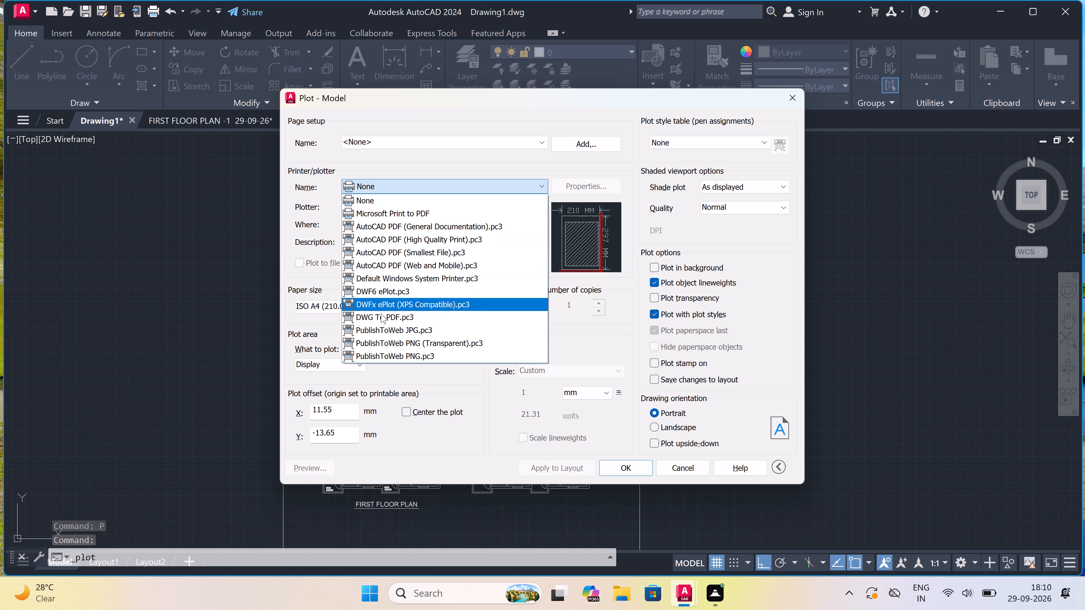
{"action": "left_click", "coordinate": [380, 315]}
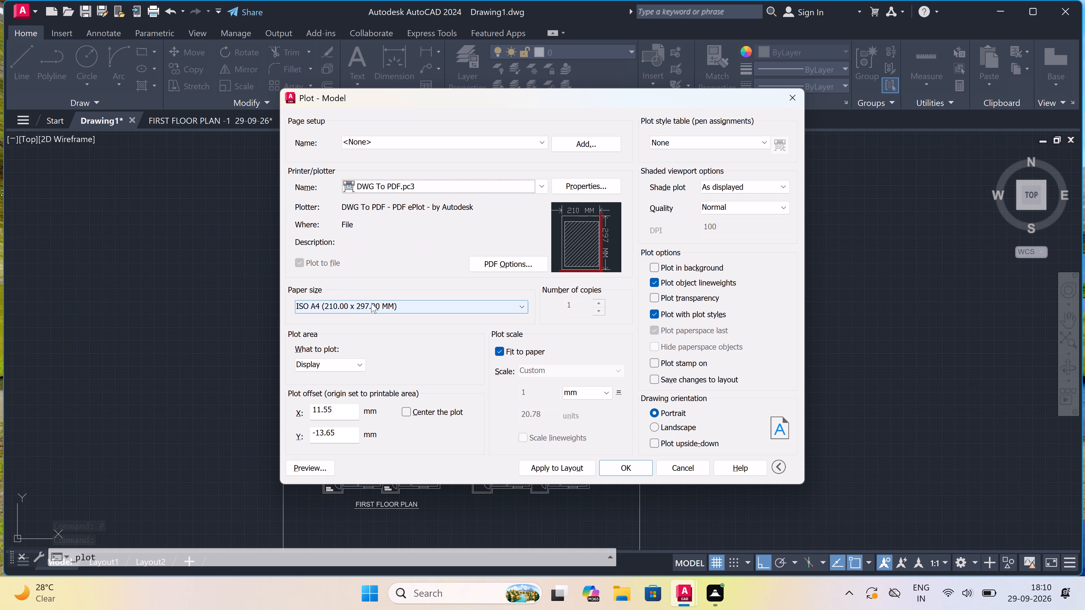
{"action": "left_click", "coordinate": [371, 303]}
{"action": "left_click", "coordinate": [357, 326]}
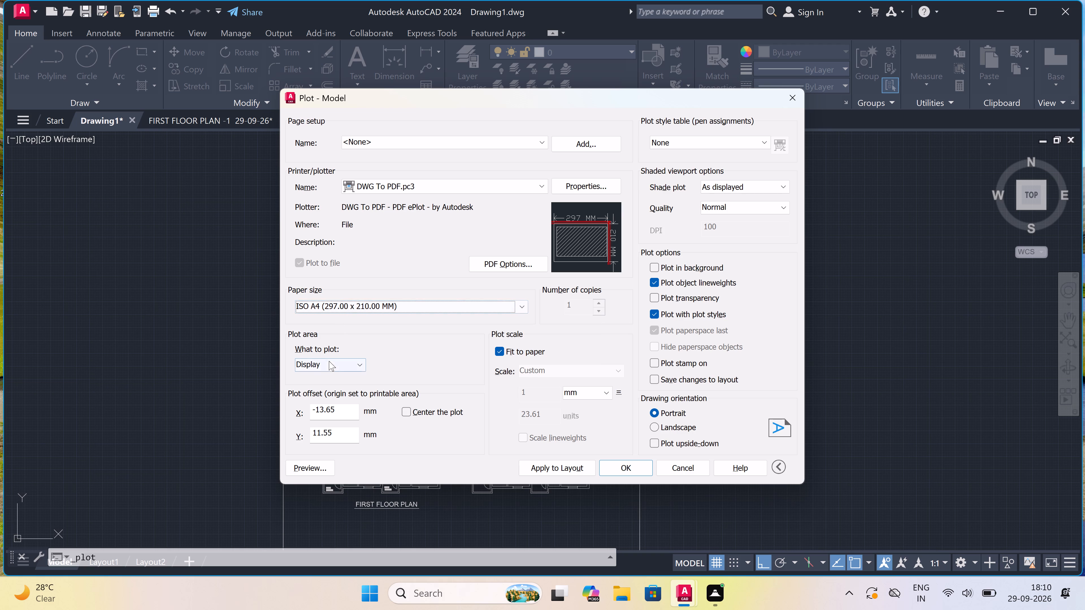
Set the plot area to a window around the sheet border, corner to corner, and center the plot.
{"action": "left_click", "coordinate": [337, 359]}
{"action": "left_click", "coordinate": [329, 405]}
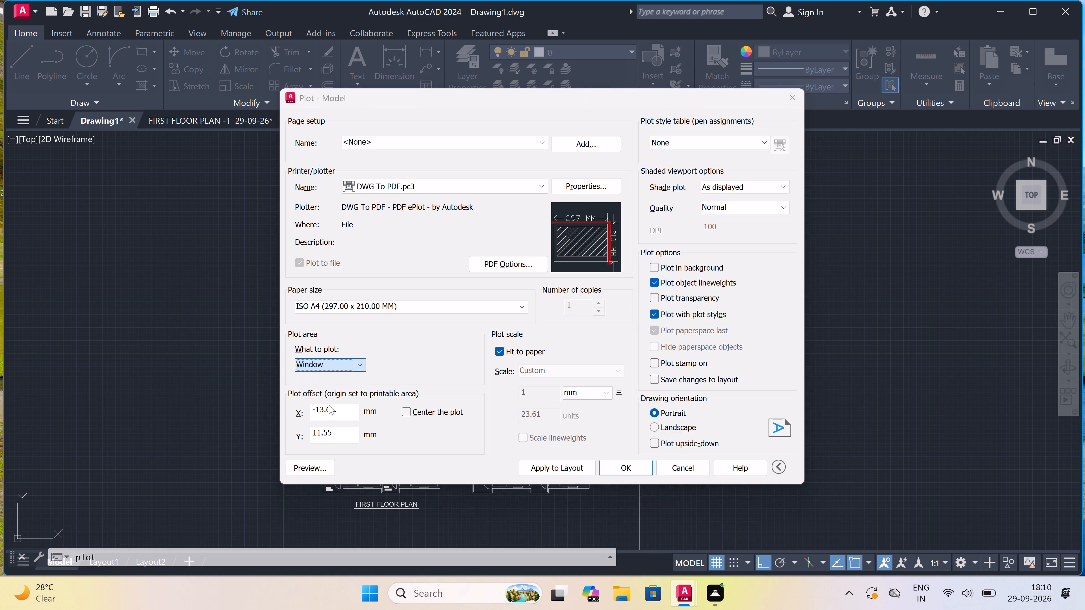
{"action": "scroll", "coordinate": [318, 320], "scroll_direction": "down", "scroll_amount": 2}
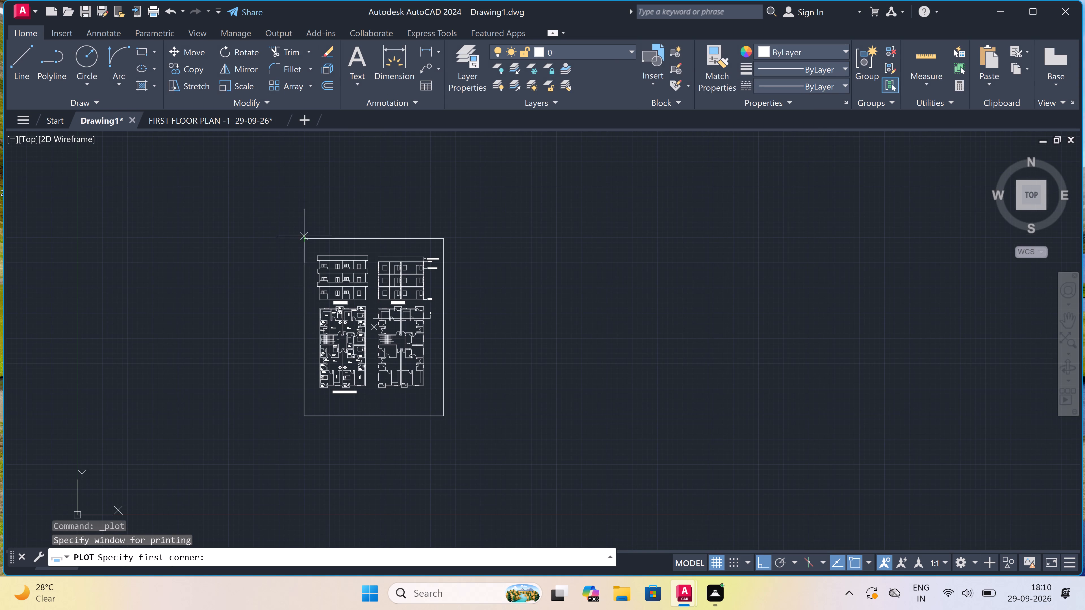
{"action": "left_click", "coordinate": [305, 238]}
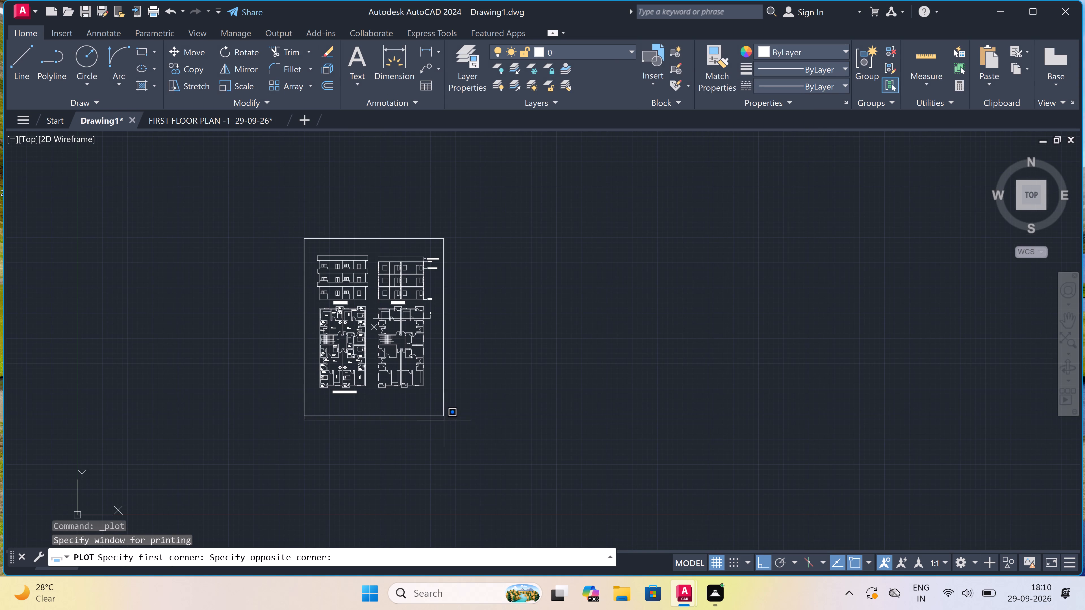
{"action": "left_click", "coordinate": [447, 417]}
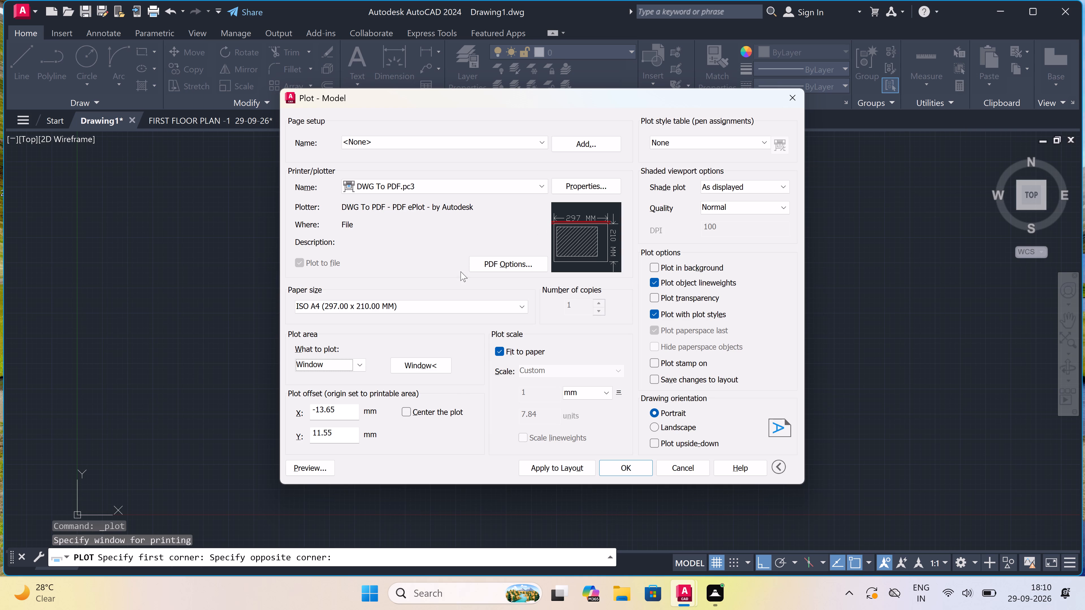
{"action": "left_click", "coordinate": [407, 409]}
Assign the acad.ctb plot style table to all layouts and apply the plot settings to the layout.
{"action": "left_click", "coordinate": [671, 141]}
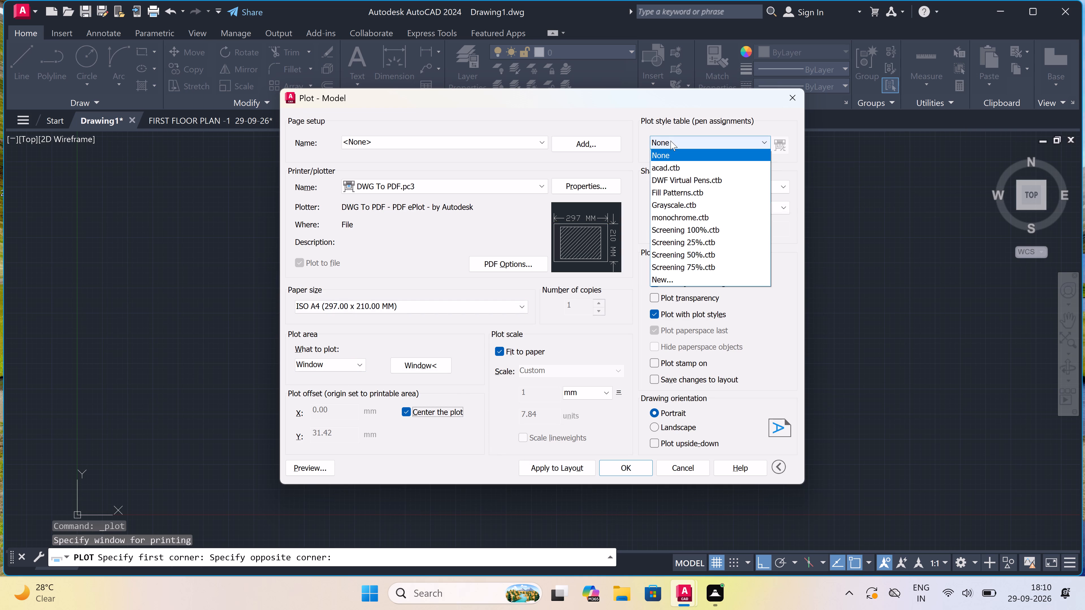
{"action": "left_click", "coordinate": [670, 165]}
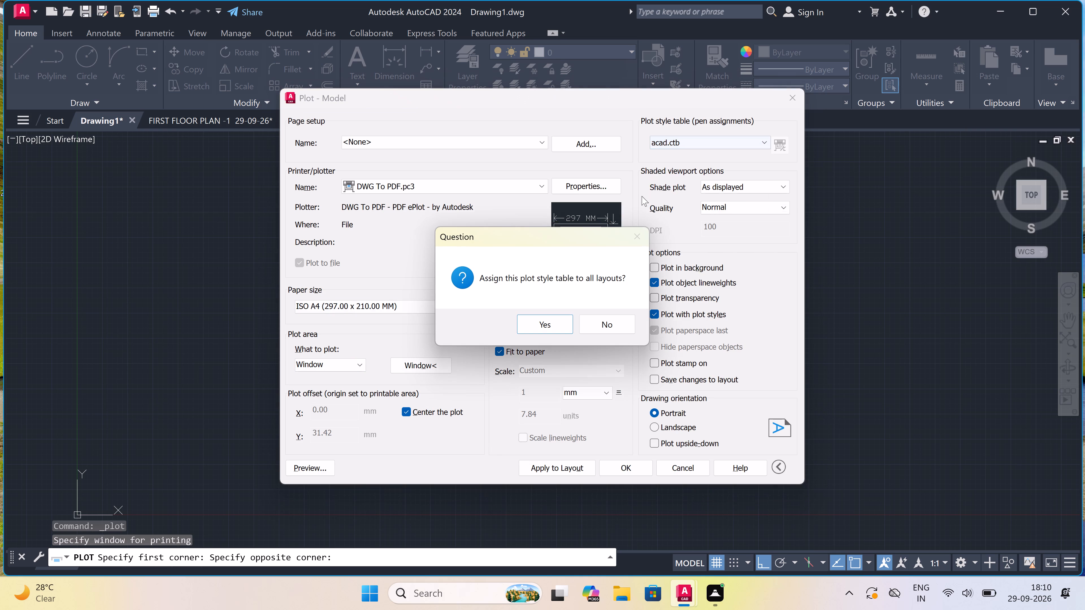
{"action": "left_click", "coordinate": [539, 323]}
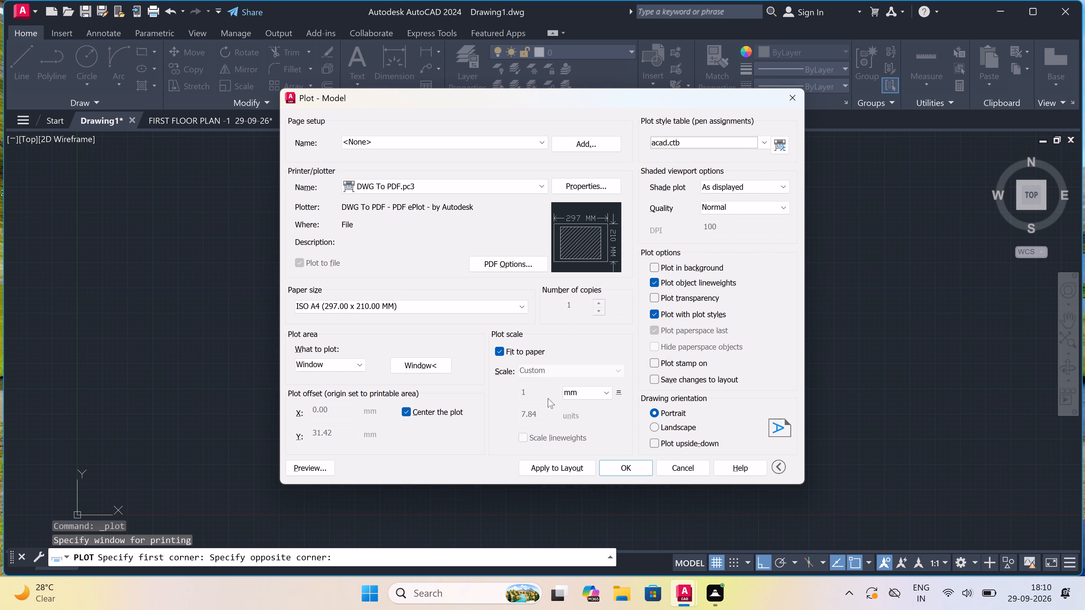
{"action": "left_click", "coordinate": [551, 471]}
Plot the sheet to a PDF in Documents named FIRST FLOOR PLAN -2 29-09-27.
{"action": "left_click", "coordinate": [626, 468]}
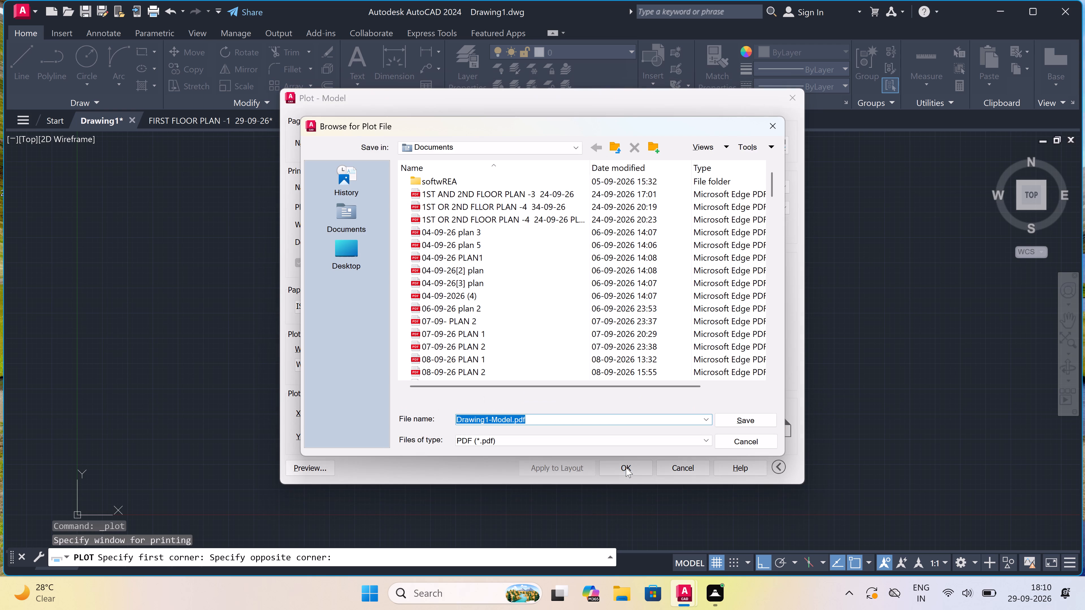
{"action": "key", "text": "BackSpace"}
{"action": "key", "text": "f"}
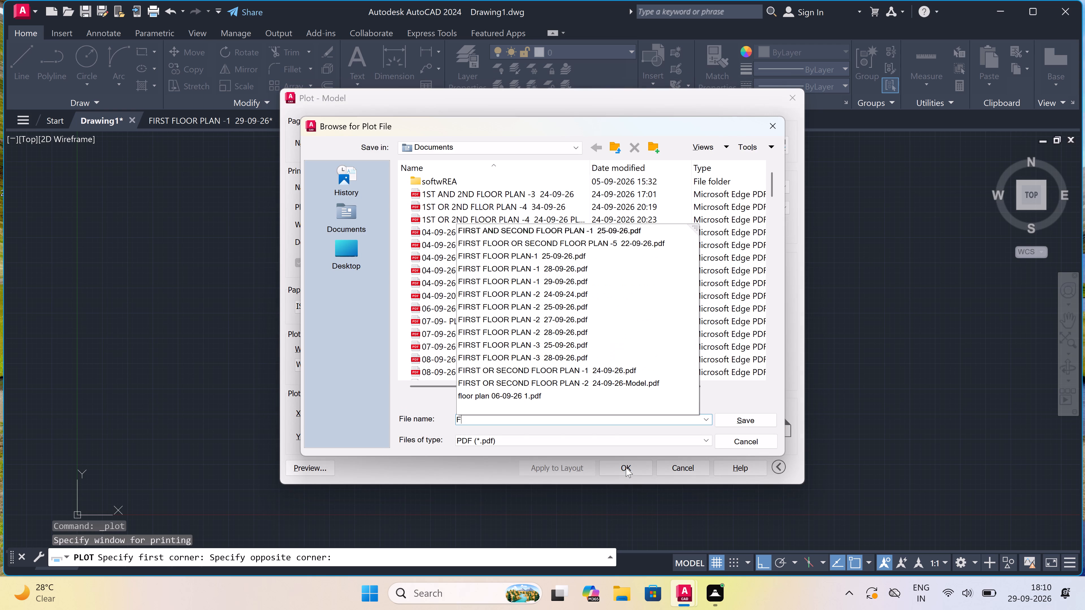
{"action": "type", "text": "IRST"}
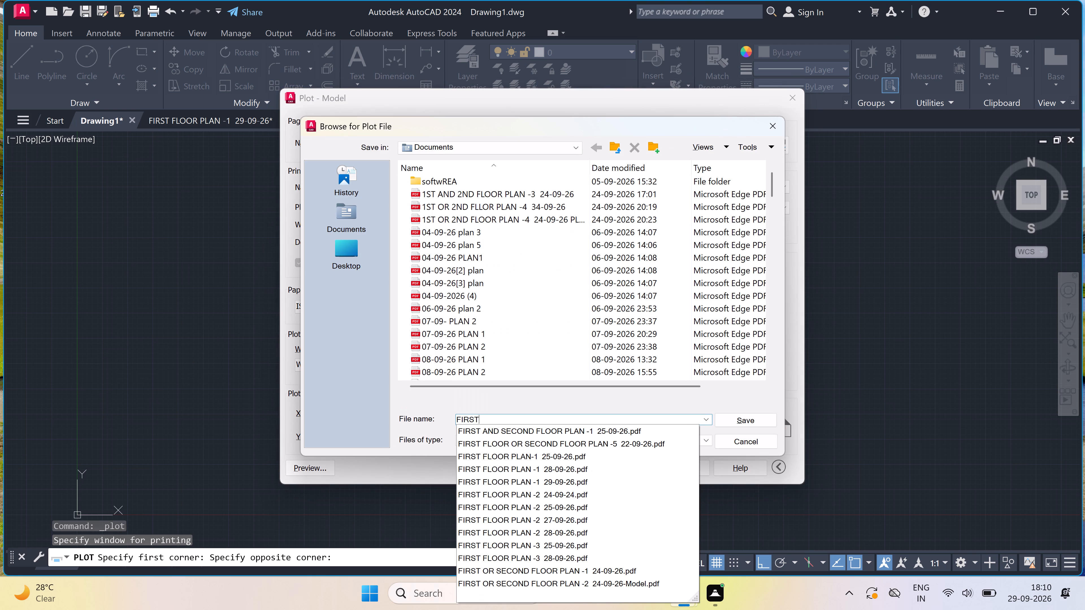
{"action": "key", "text": "space"}
{"action": "type", "text": "FLOOR L"}
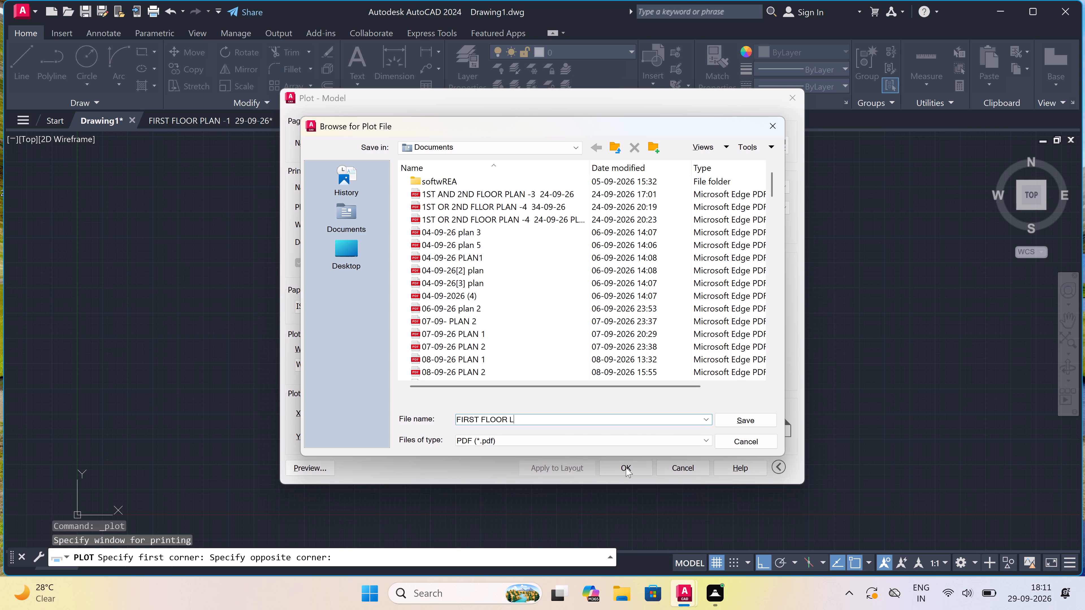
{"action": "key", "text": "BackSpace"}
{"action": "type", "text": "PLAN"}
{"action": "key", "text": "space"}
{"action": "key", "text": "minus"}
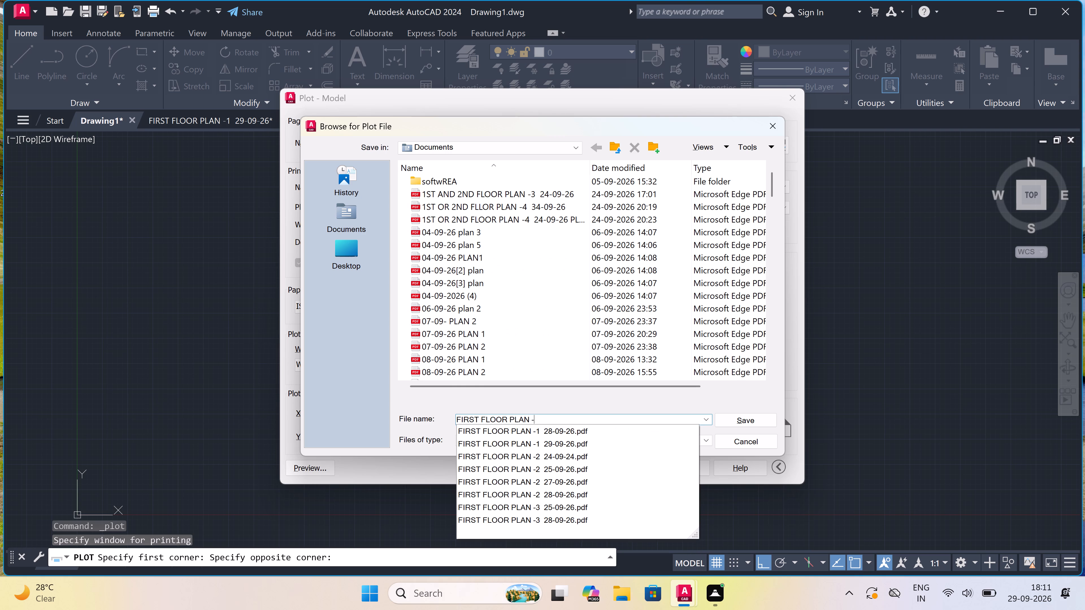
{"action": "type", "text": "2"}
{"action": "key", "text": "space"}
{"action": "key", "text": "space"}
{"action": "type", "text": "29-09-"}
{"action": "type", "text": "27"}
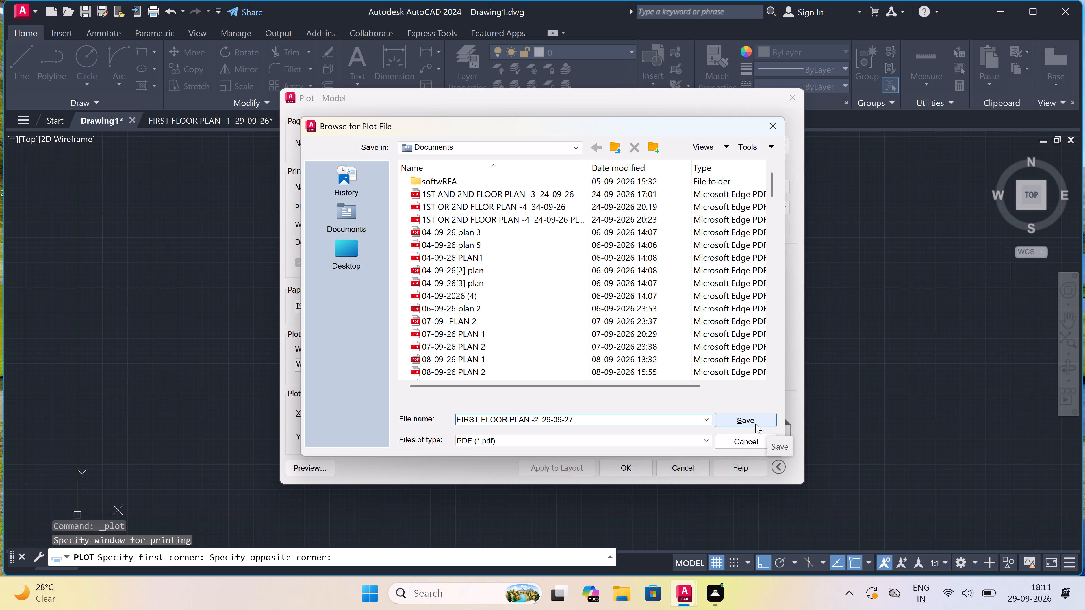
{"action": "left_click", "coordinate": [741, 418]}
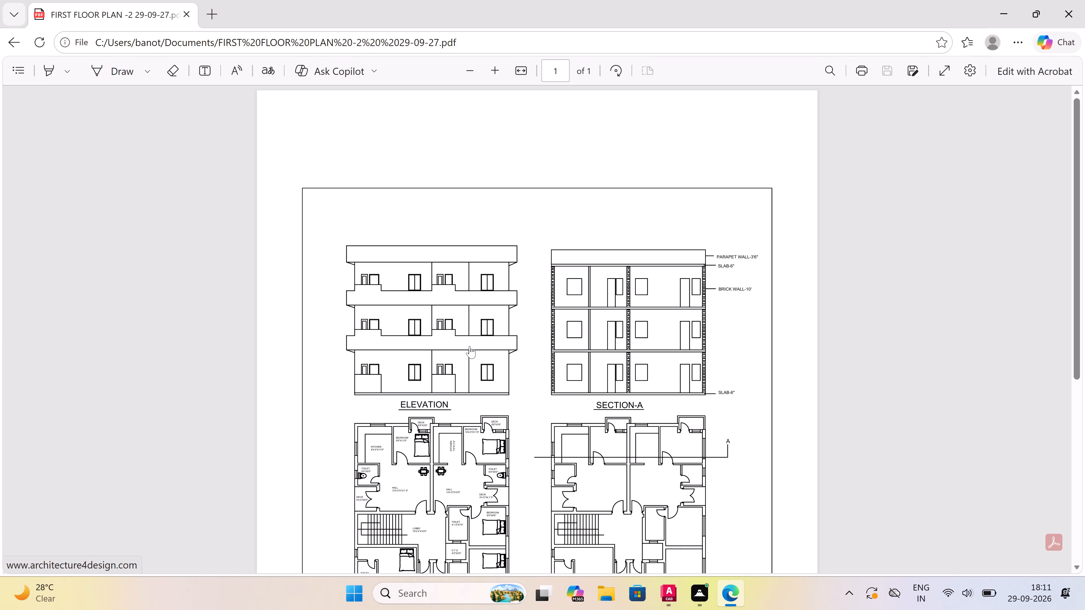
Examine the plotted PDF from the elevation and section down to the floor plans, and close it.
{"action": "scroll", "coordinate": [470, 346], "scroll_direction": "down", "scroll_amount": 5}
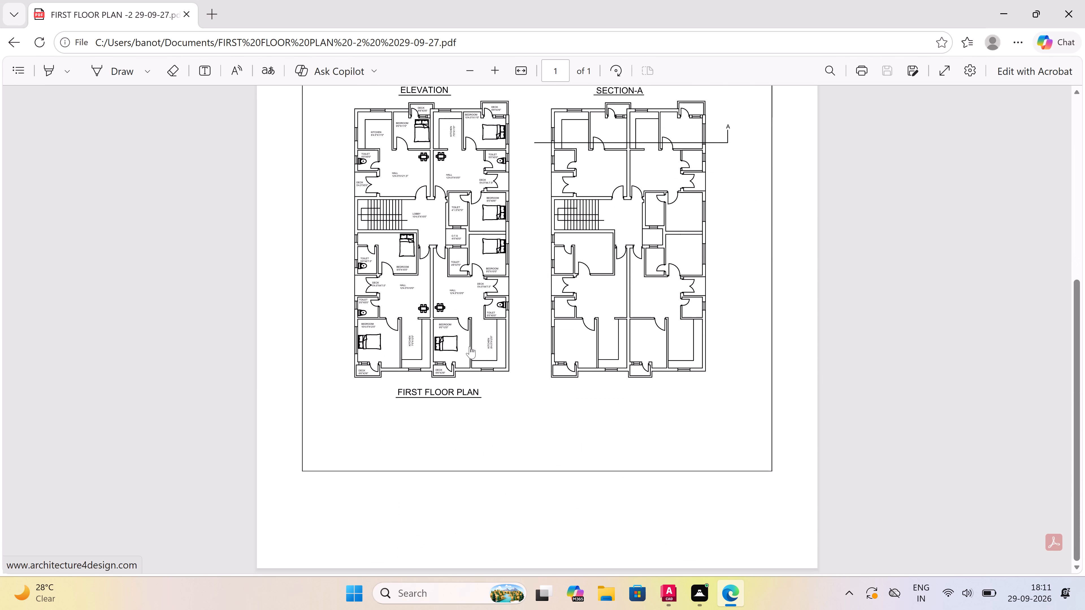
{"action": "scroll", "coordinate": [470, 347], "scroll_direction": "up", "scroll_amount": 4}
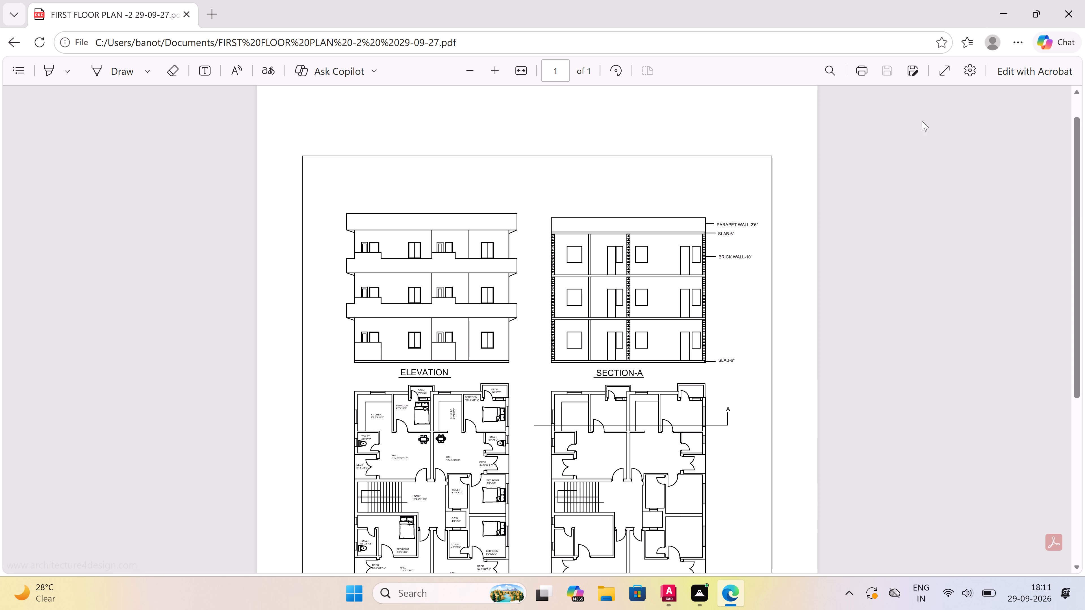
{"action": "left_click", "coordinate": [1072, 13]}
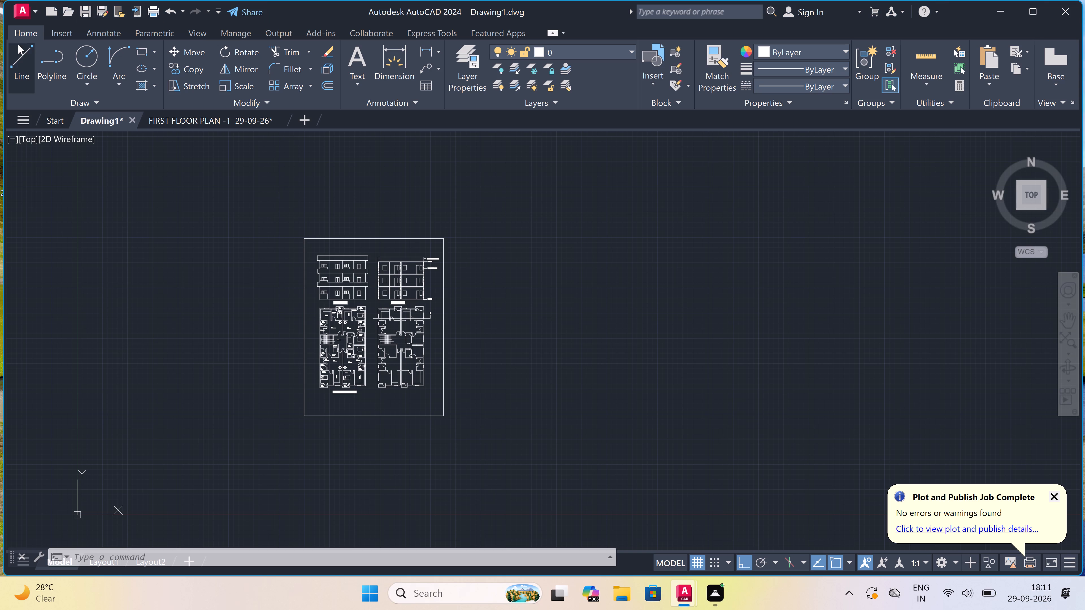
Save the drawing in Documents as an AutoCAD 2018 drawing named FIRST FLOOR PLAN-2 29-09-26.
{"action": "left_click", "coordinate": [19, 9]}
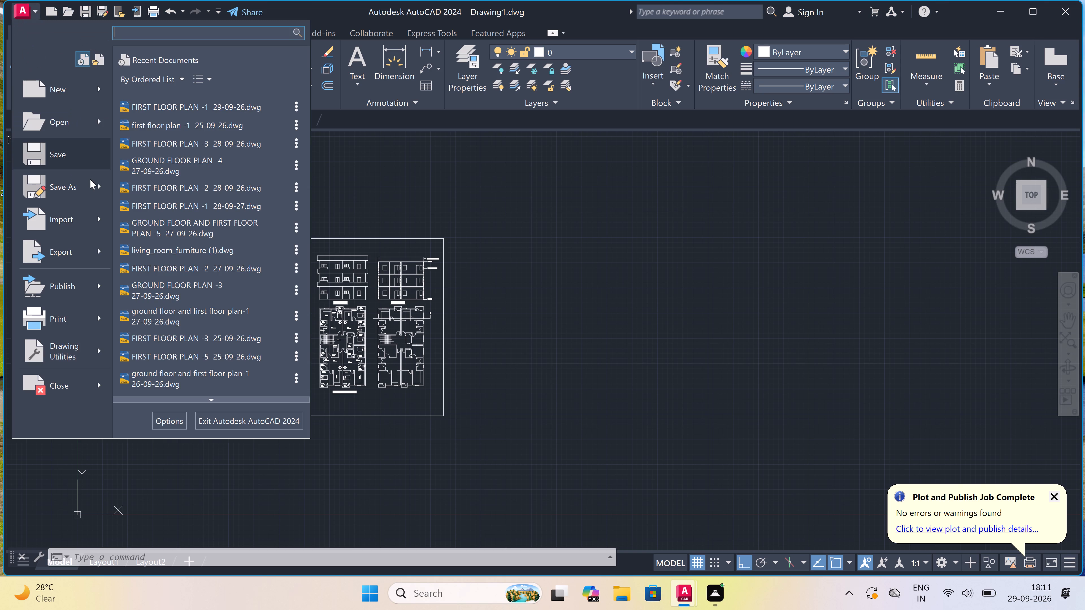
{"action": "left_click", "coordinate": [88, 184]}
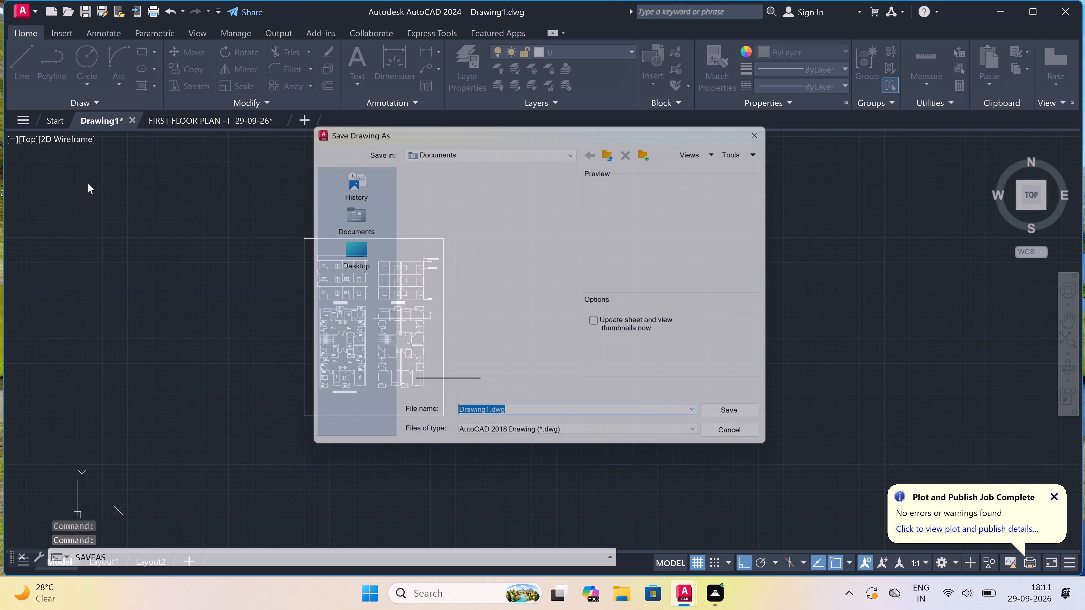
{"action": "key", "text": "BackSpace"}
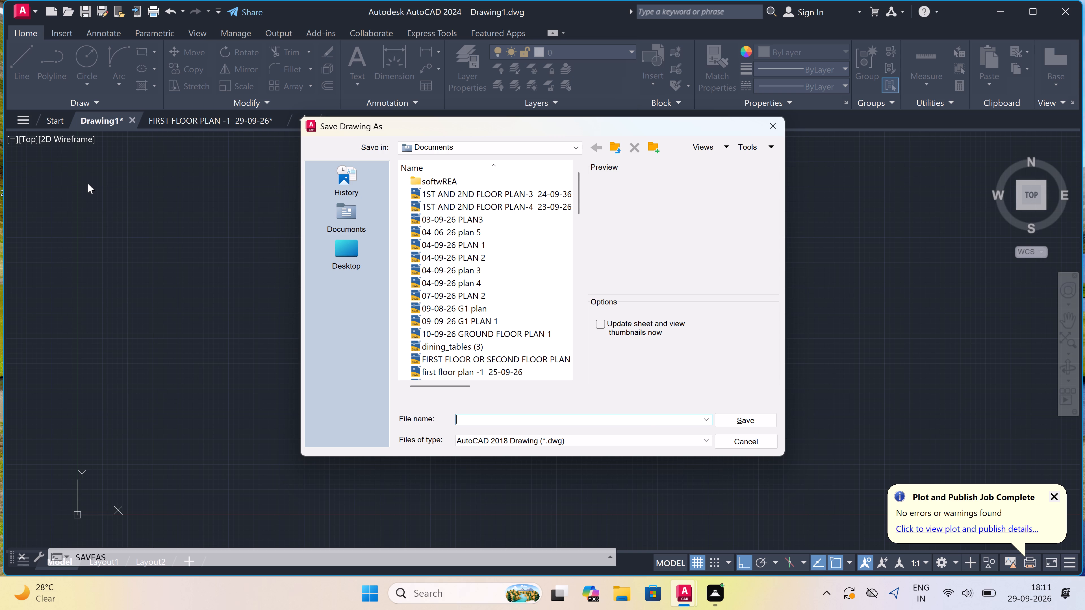
{"action": "type", "text": "FIRST"}
{"action": "key", "text": "space"}
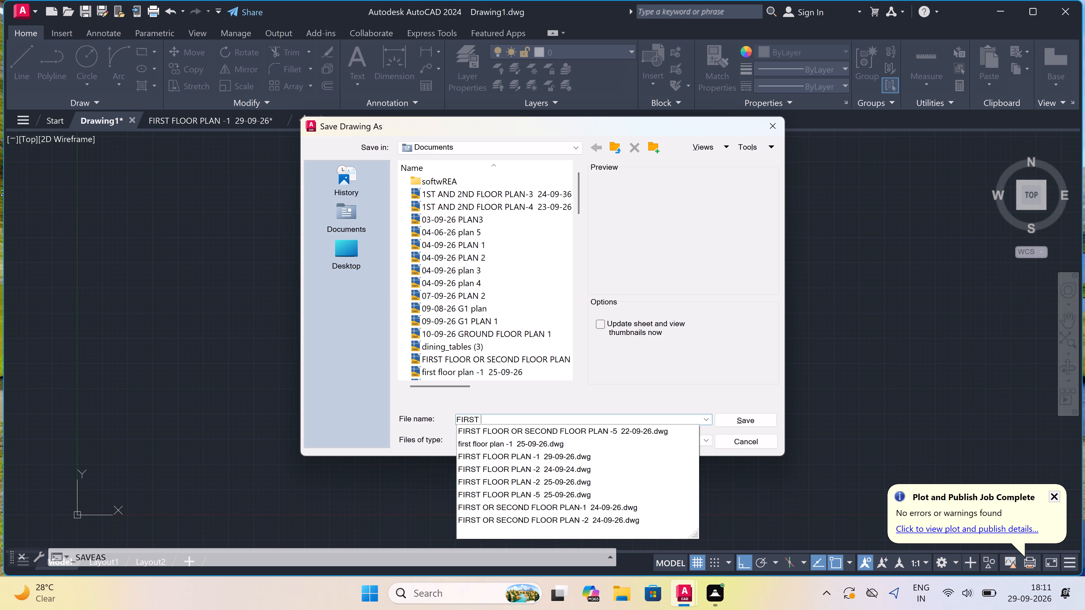
{"action": "type", "text": "FLOOR"}
{"action": "key", "text": "space"}
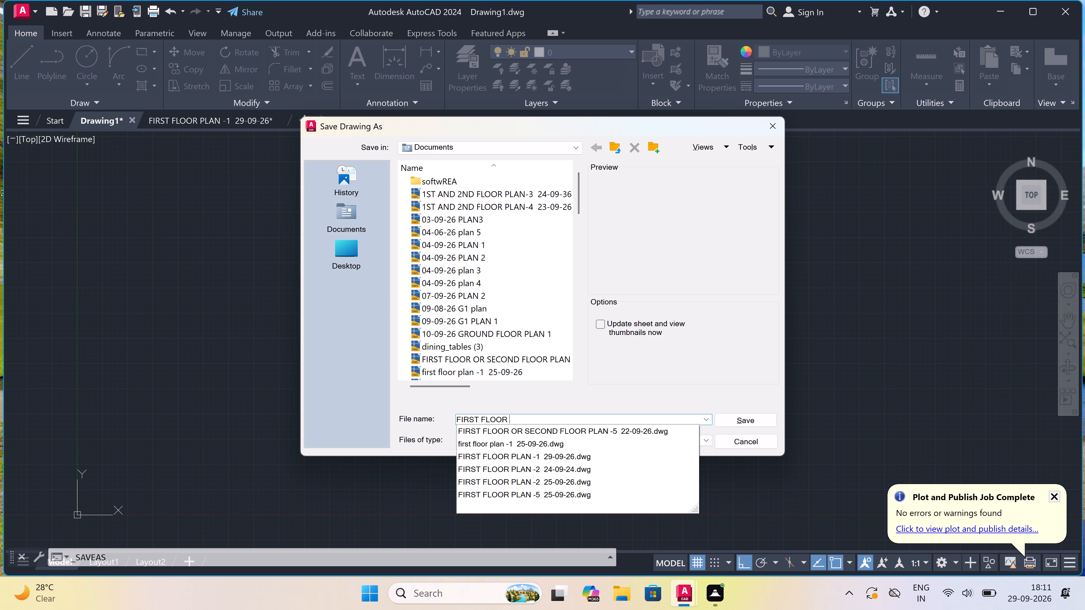
{"action": "type", "text": "PLAN -2"}
{"action": "key", "text": "space"}
{"action": "key", "text": "space"}
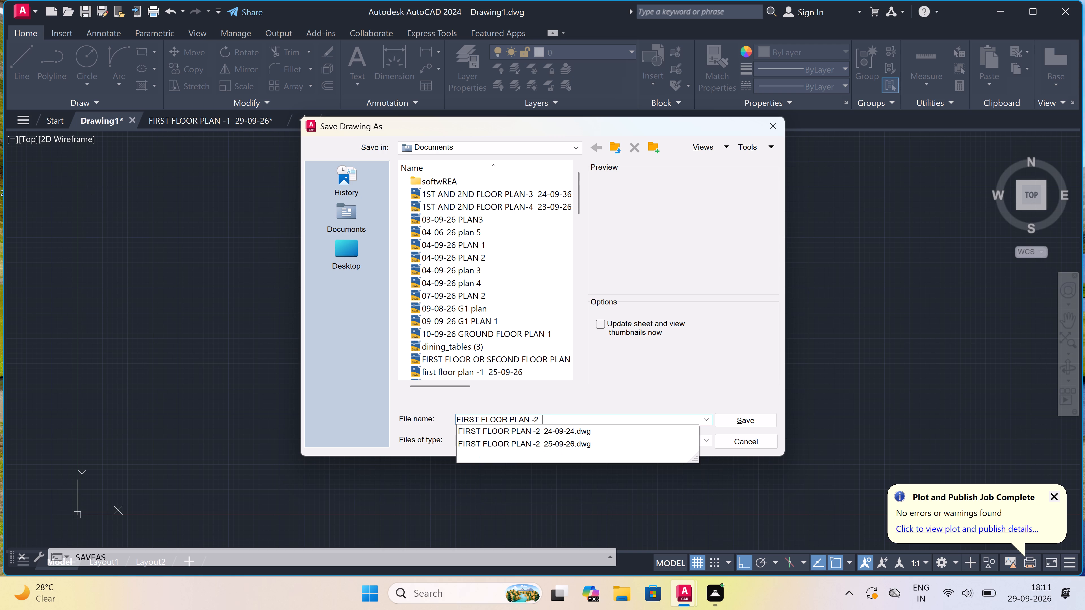
{"action": "type", "text": "29-09-26"}
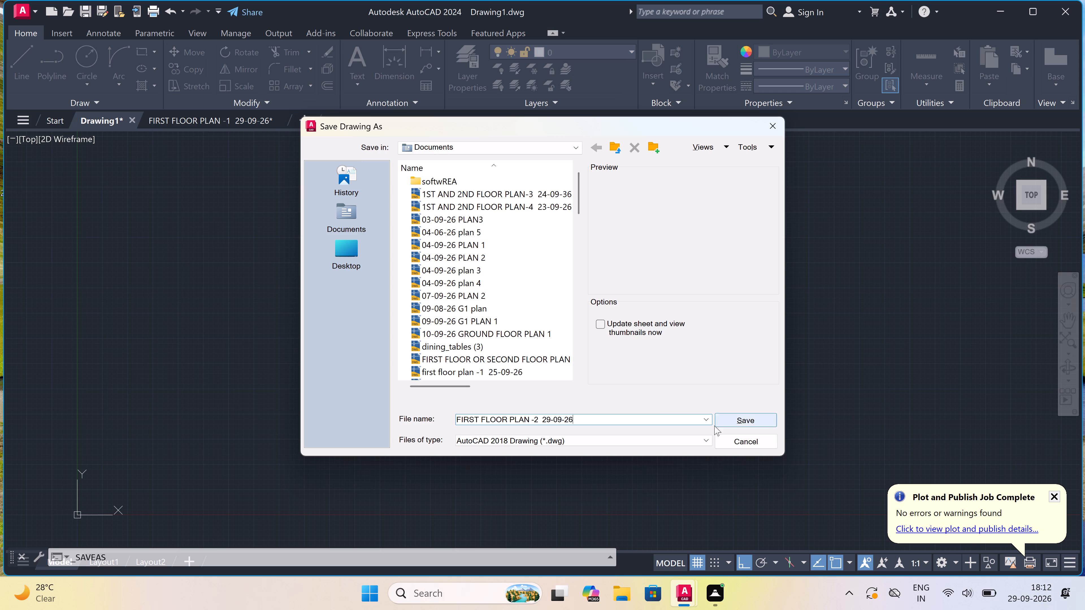
{"action": "scroll", "coordinate": [474, 419], "scroll_direction": "up", "scroll_amount": 1}
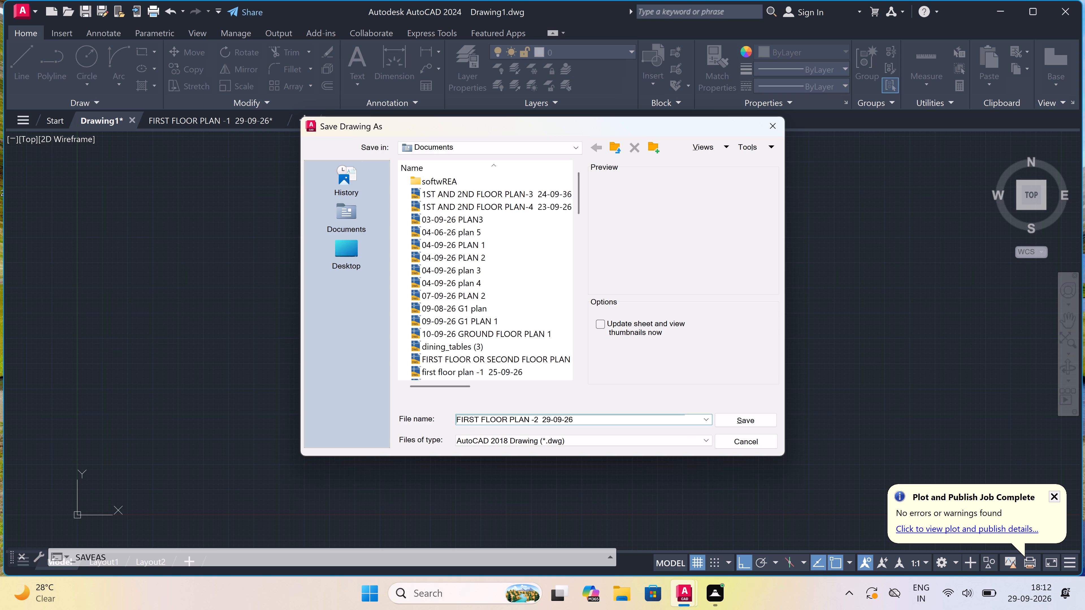
{"action": "key", "text": "BackSpace"}
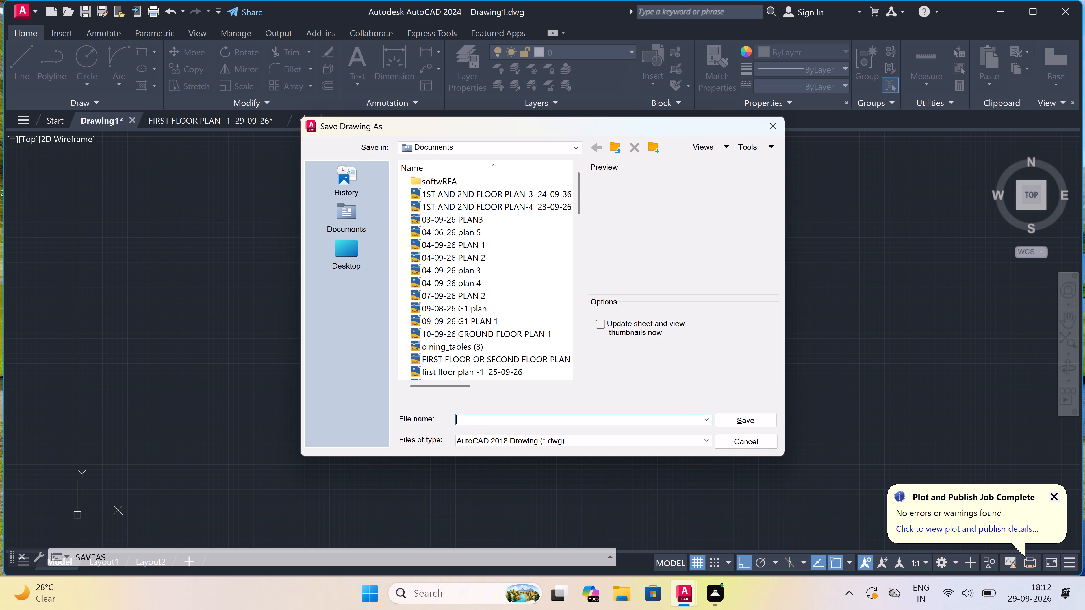
{"action": "type", "text": "FI"}
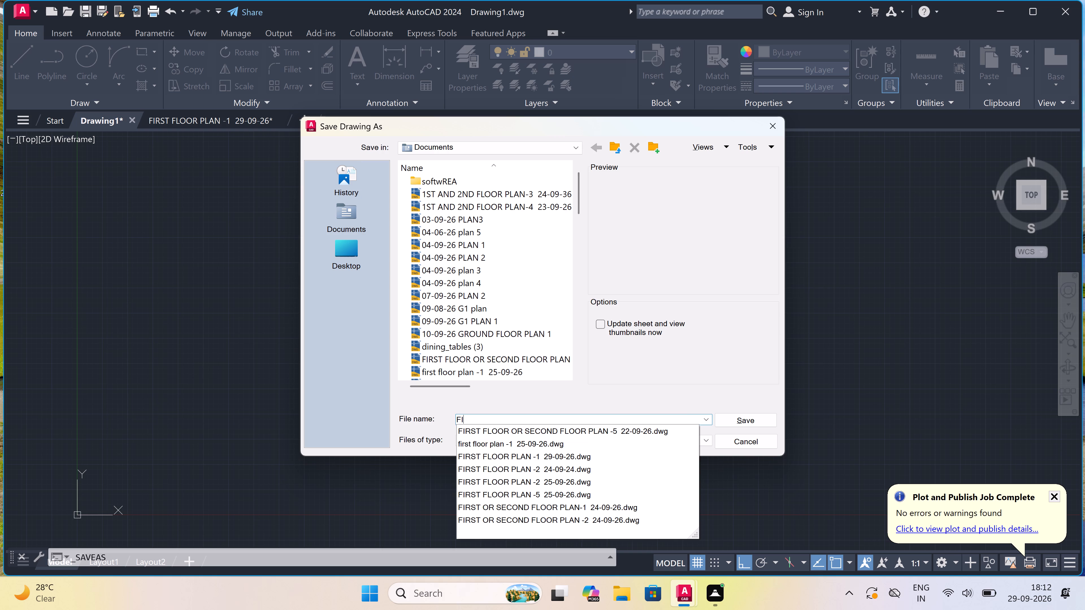
{"action": "type", "text": "RS"}
{"action": "key", "text": "t"}
{"action": "key", "text": "space"}
{"action": "type", "text": "FLOOR"}
{"action": "key", "text": "space"}
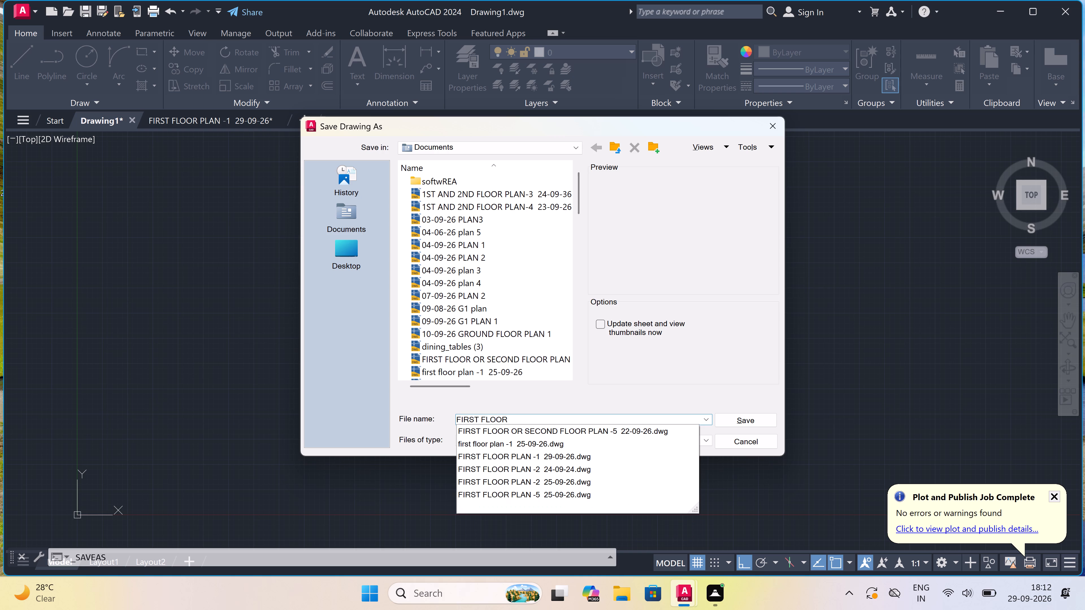
{"action": "type", "text": "PL"}
{"action": "type", "text": "AN"}
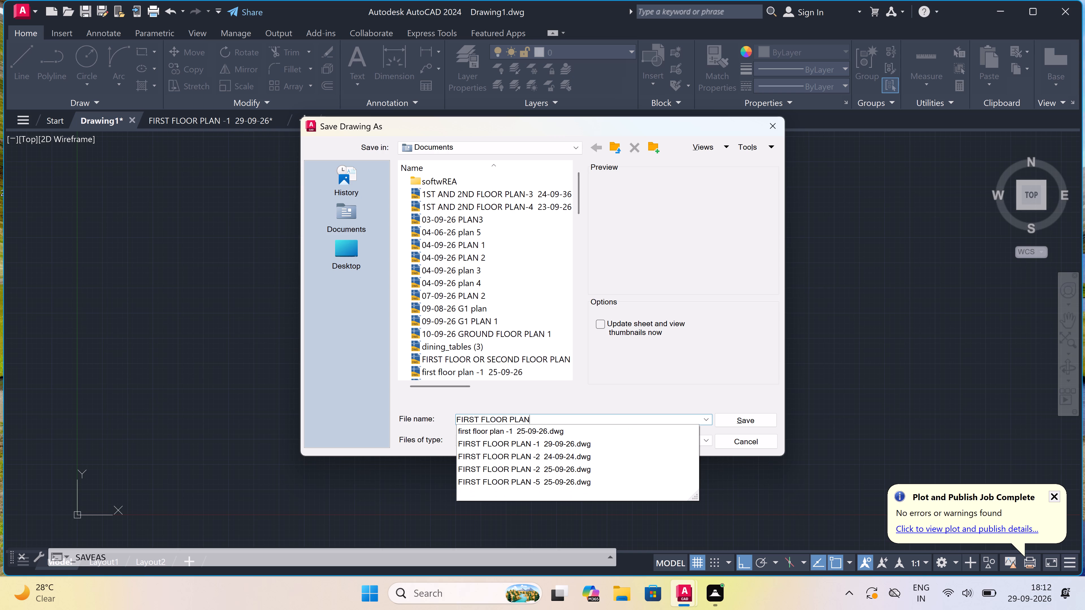
{"action": "key", "text": "minus"}
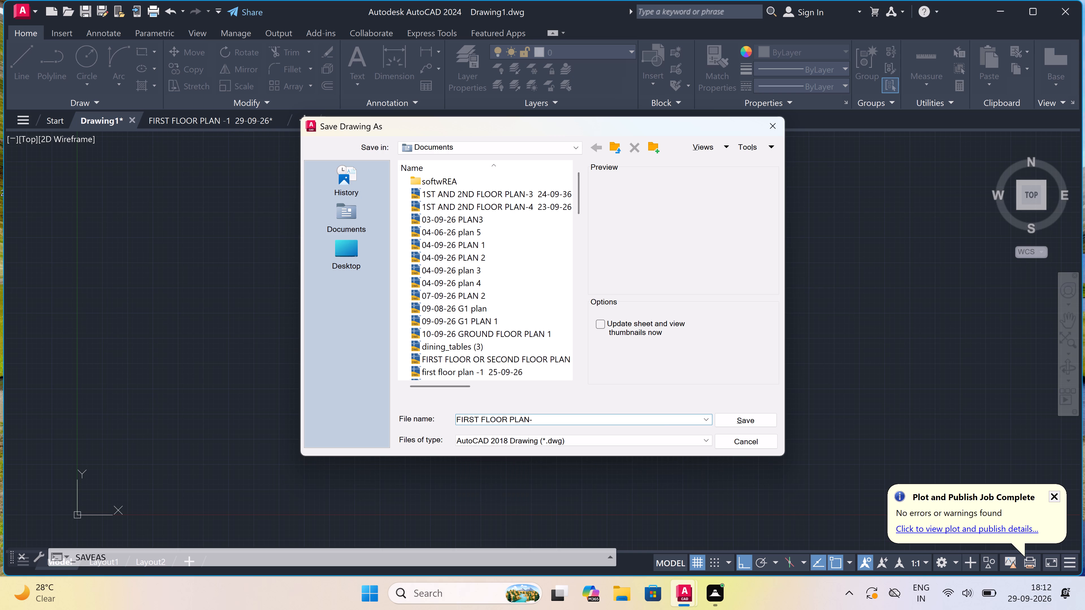
{"action": "type", "text": "2"}
{"action": "key", "text": "space"}
{"action": "key", "text": "space"}
{"action": "type", "text": "29-09-26"}
{"action": "left_click", "coordinate": [726, 416]}
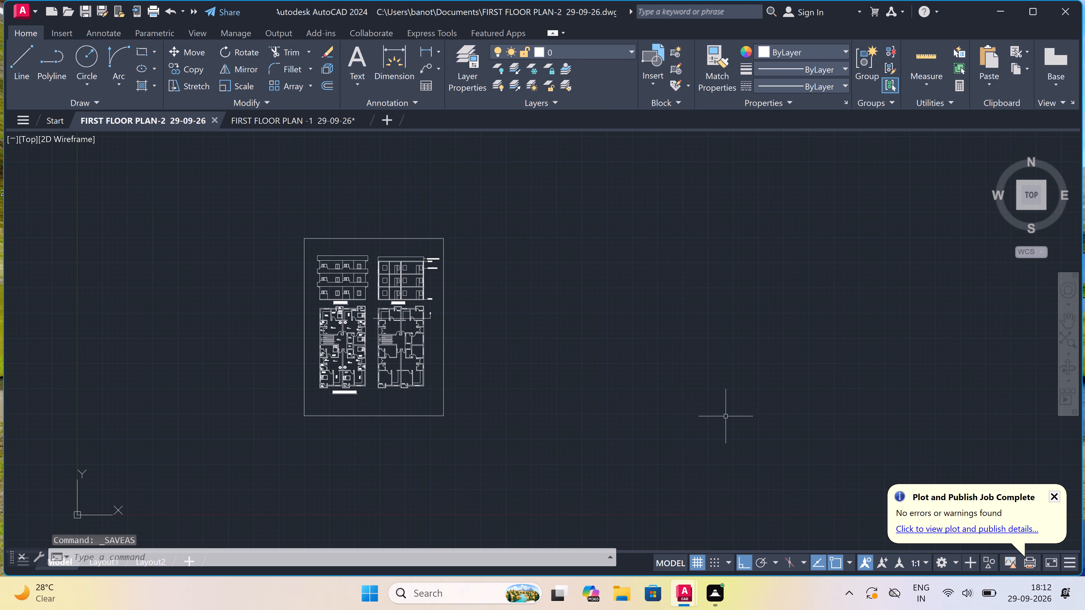
Exit AutoCAD, saving the changes to the other open drawing, FIRST FLOOR PLAN -1 29-09-26.
{"action": "left_click", "coordinate": [1067, 12]}
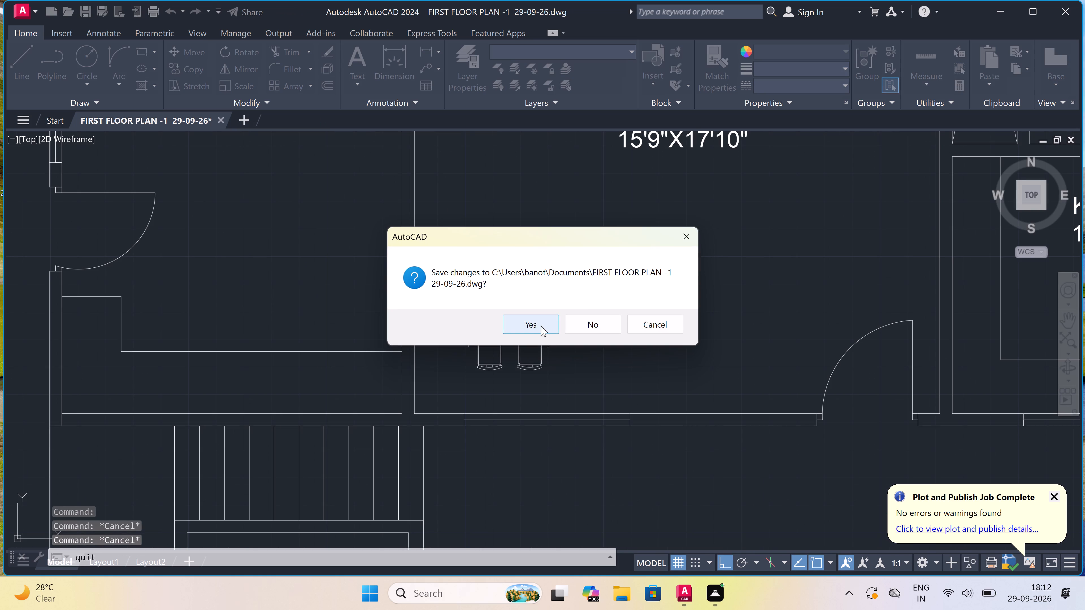
{"action": "left_click", "coordinate": [534, 326]}
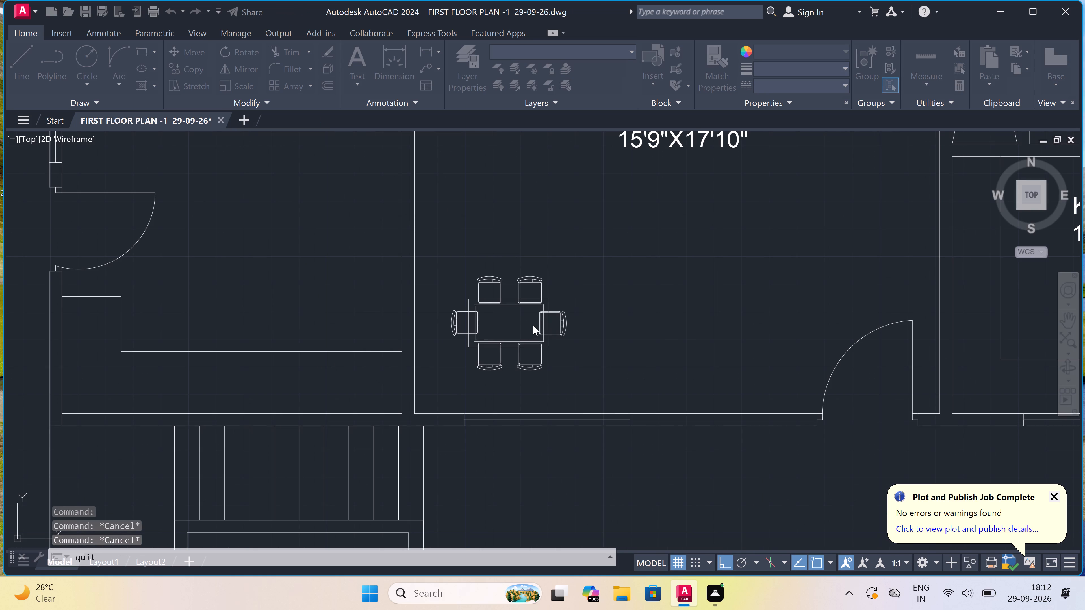